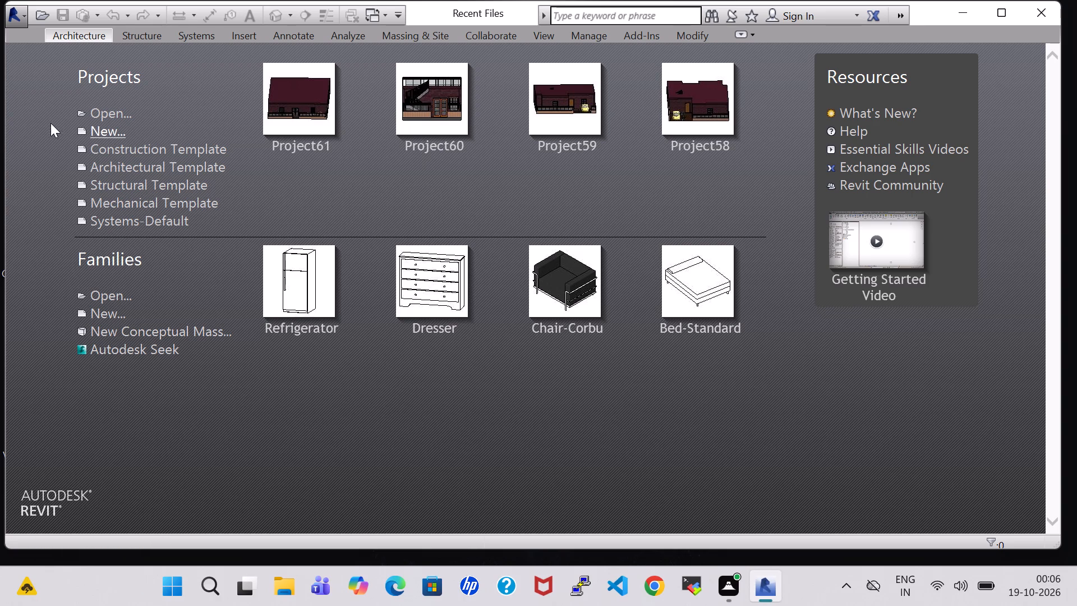
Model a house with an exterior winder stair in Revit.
Create a new project from the Architectural Template.
click(105, 132)
click(488, 244)
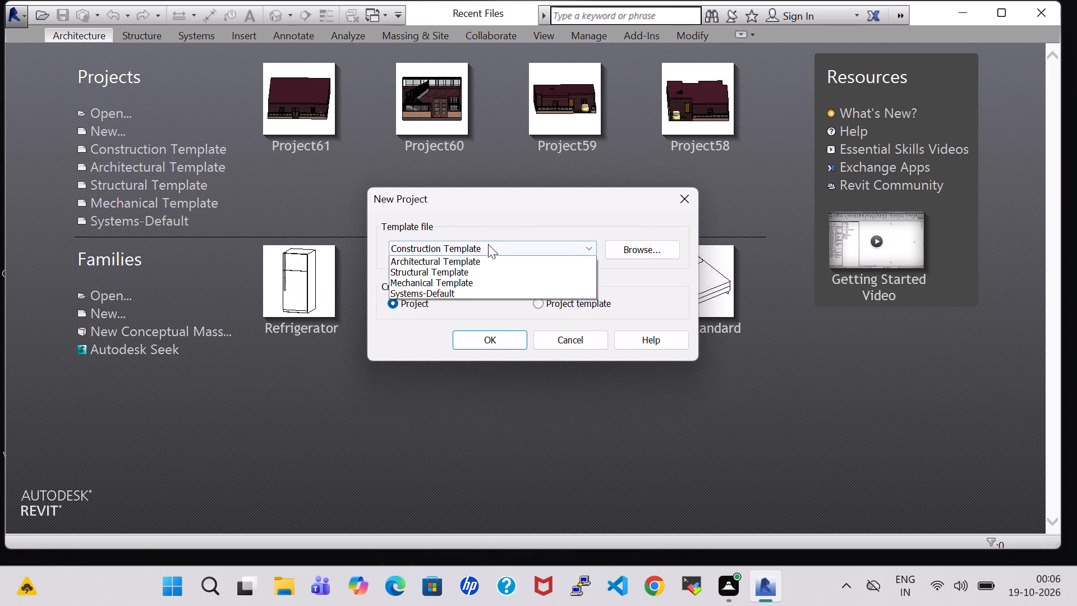
click(427, 283)
click(484, 344)
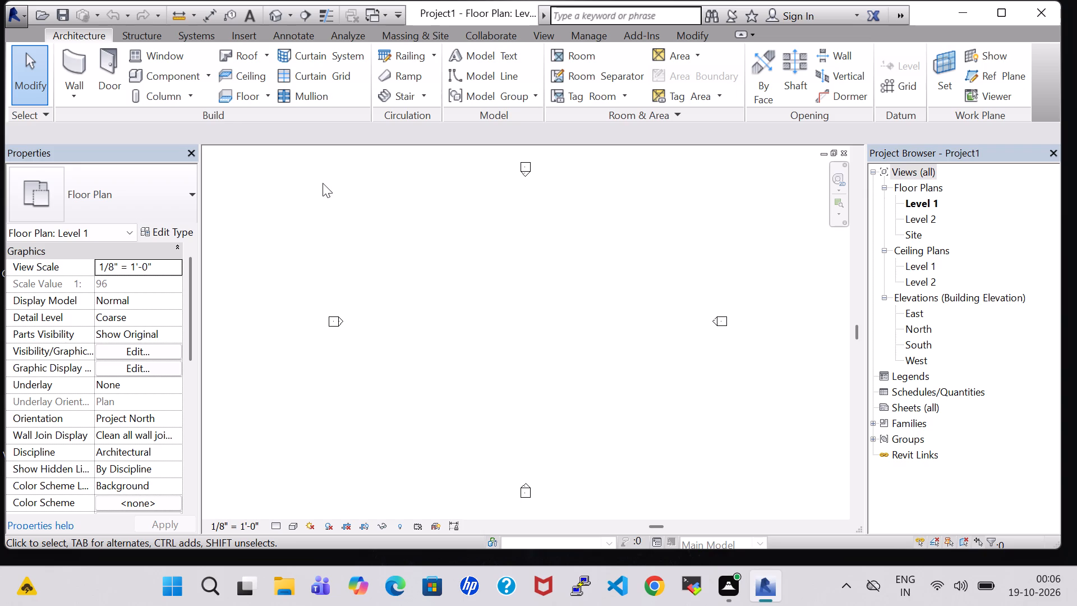
Draw a 10' high horizontal wall about 60' long on Level 1, continuing with a wall about 12' long straight down from its east end.
click(76, 66)
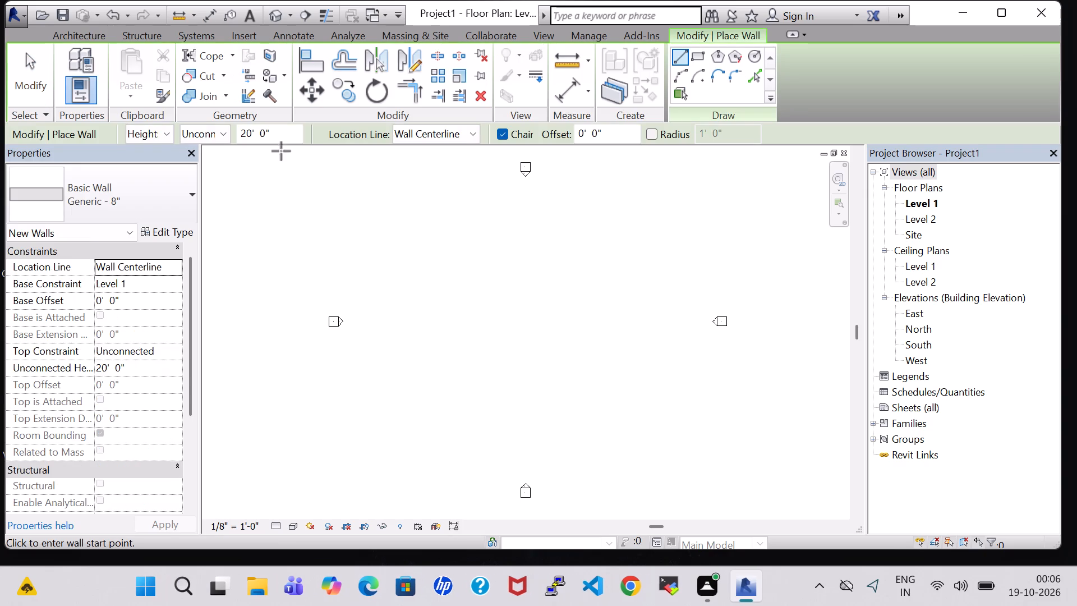
click(246, 134)
key(BackSpace)
key(2)
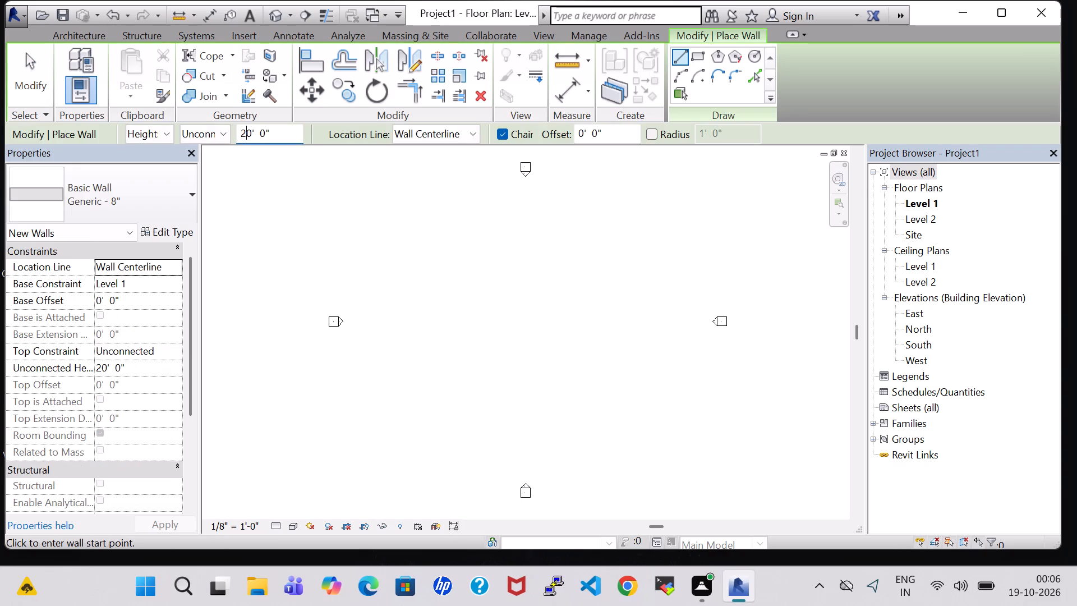
key(BackSpace)
key(1)
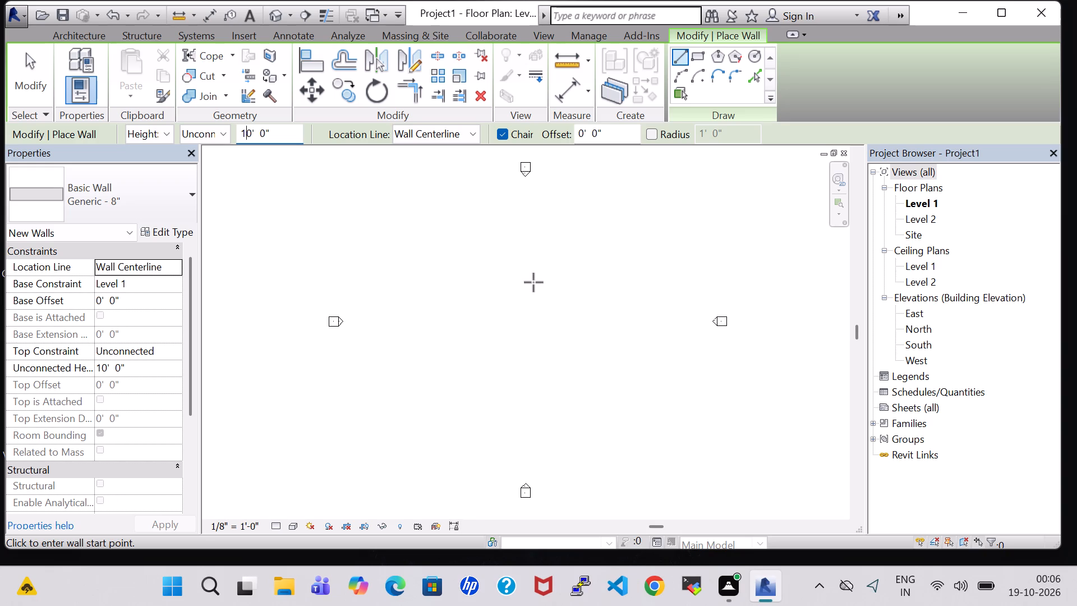
click(450, 270)
click(585, 269)
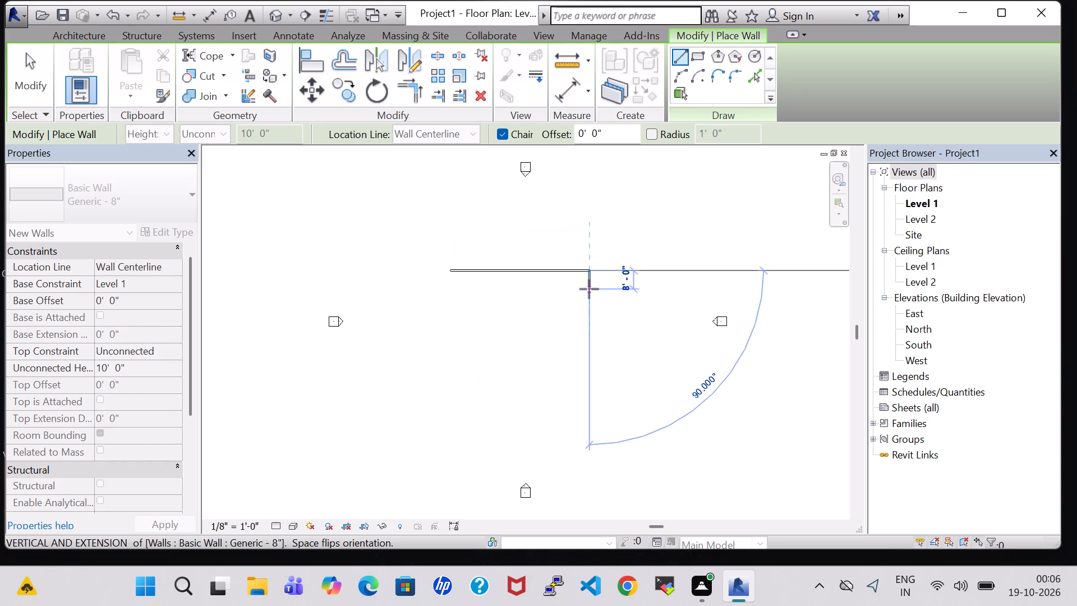
click(589, 298)
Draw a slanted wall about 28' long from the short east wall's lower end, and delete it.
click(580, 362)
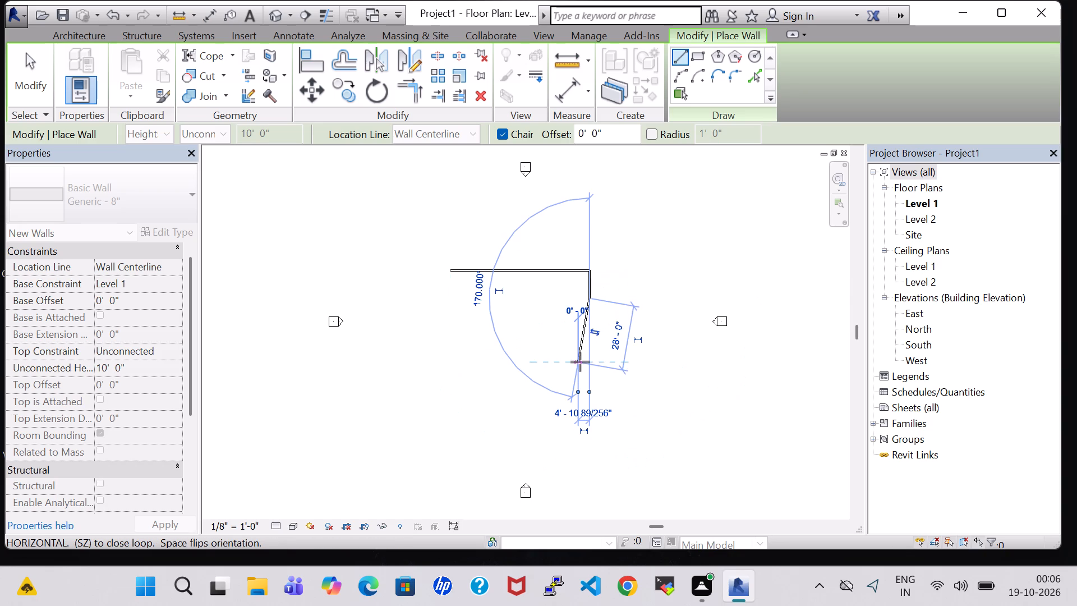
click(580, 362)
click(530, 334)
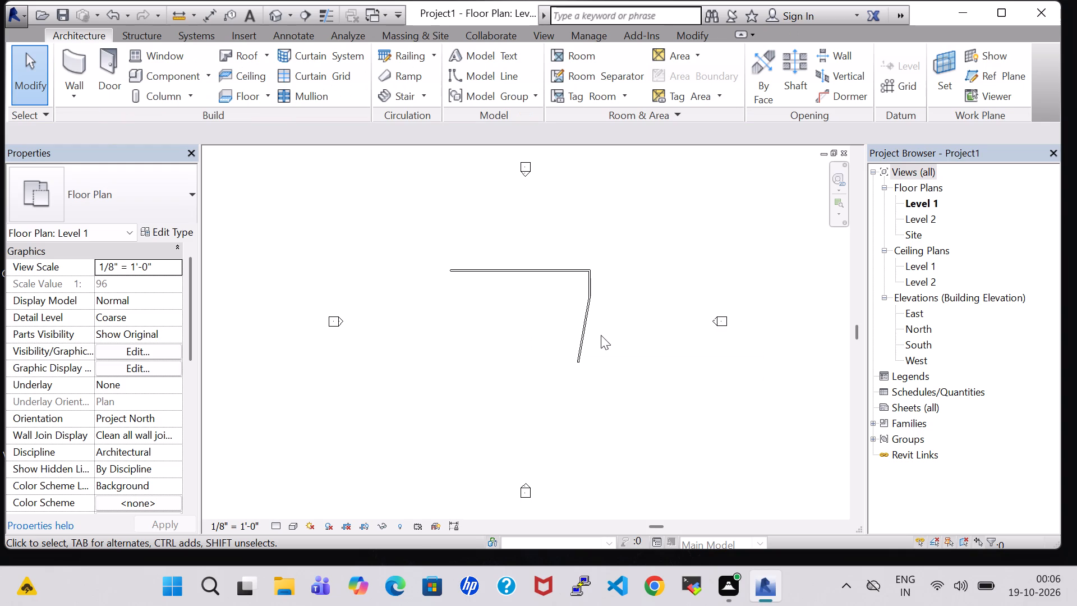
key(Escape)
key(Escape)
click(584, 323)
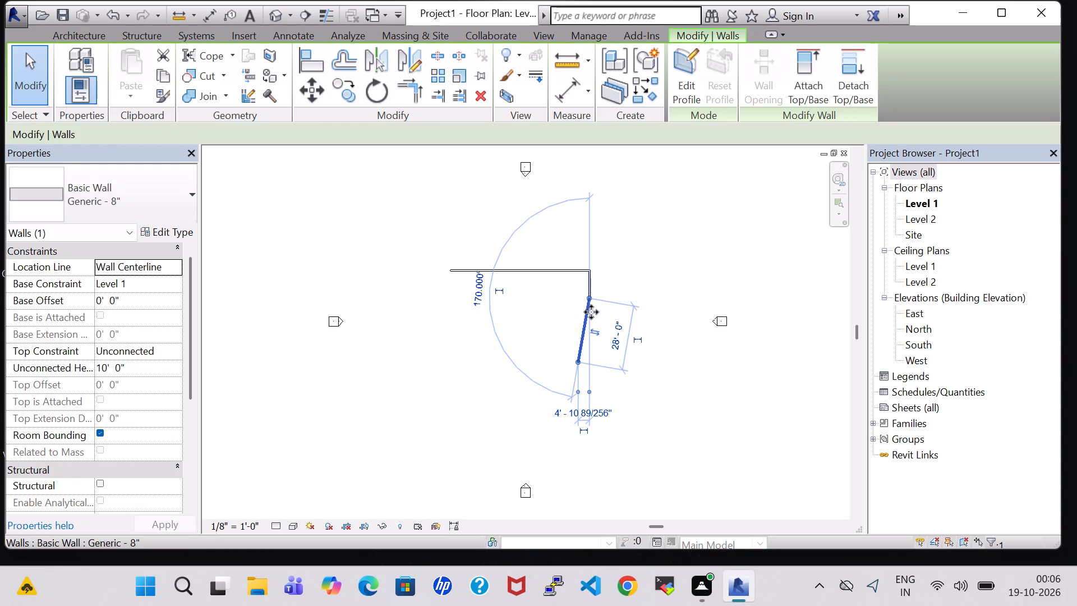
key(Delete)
Set the horizontal north wall's length to 40'.
click(553, 275)
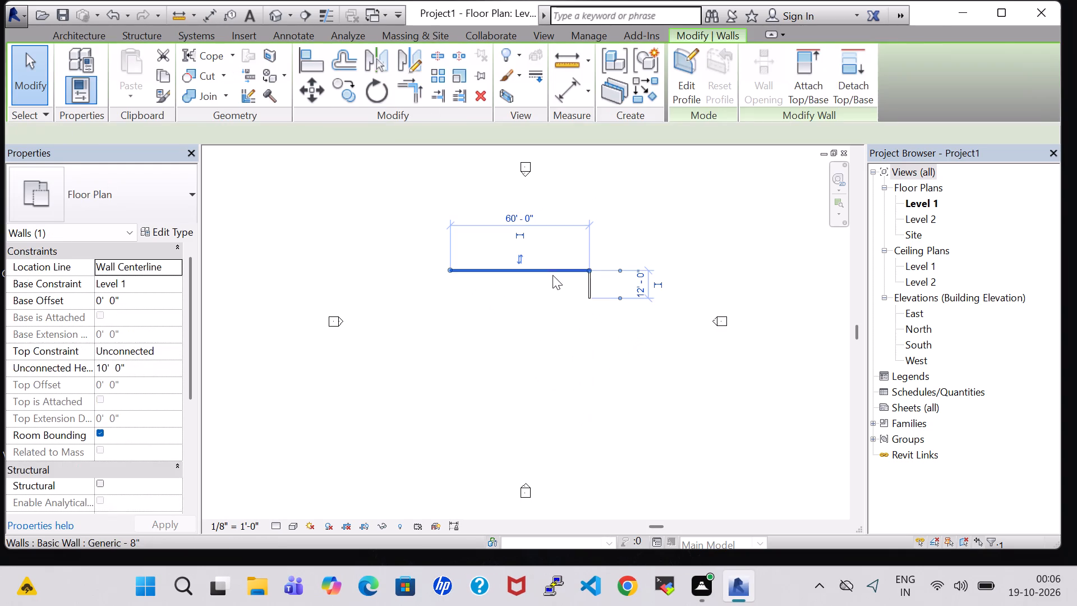
click(554, 311)
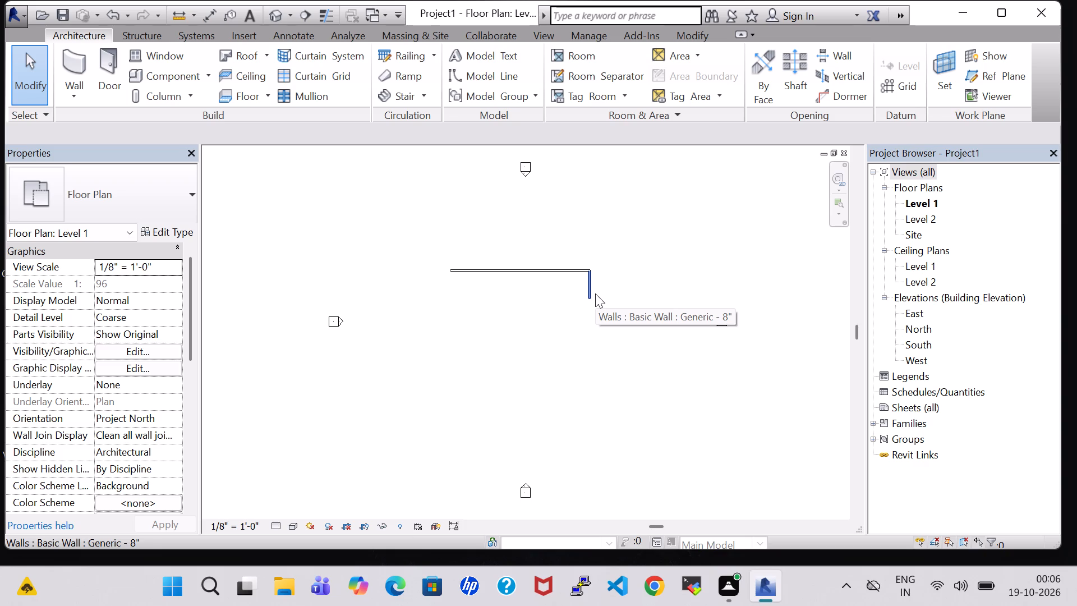
click(551, 276)
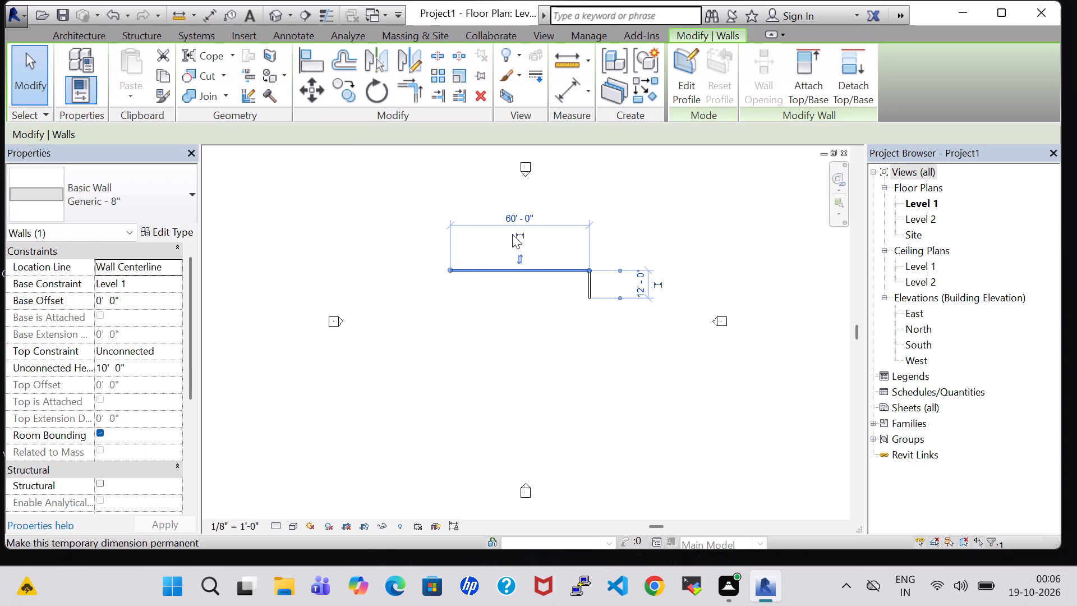
click(512, 223)
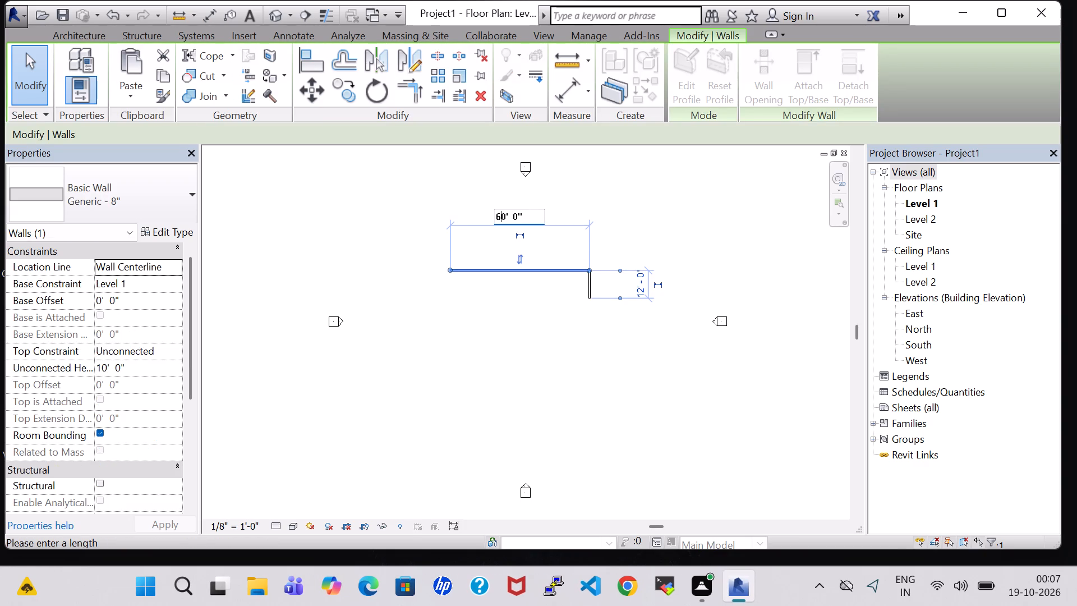
click(500, 216)
click(500, 216)
key(4)
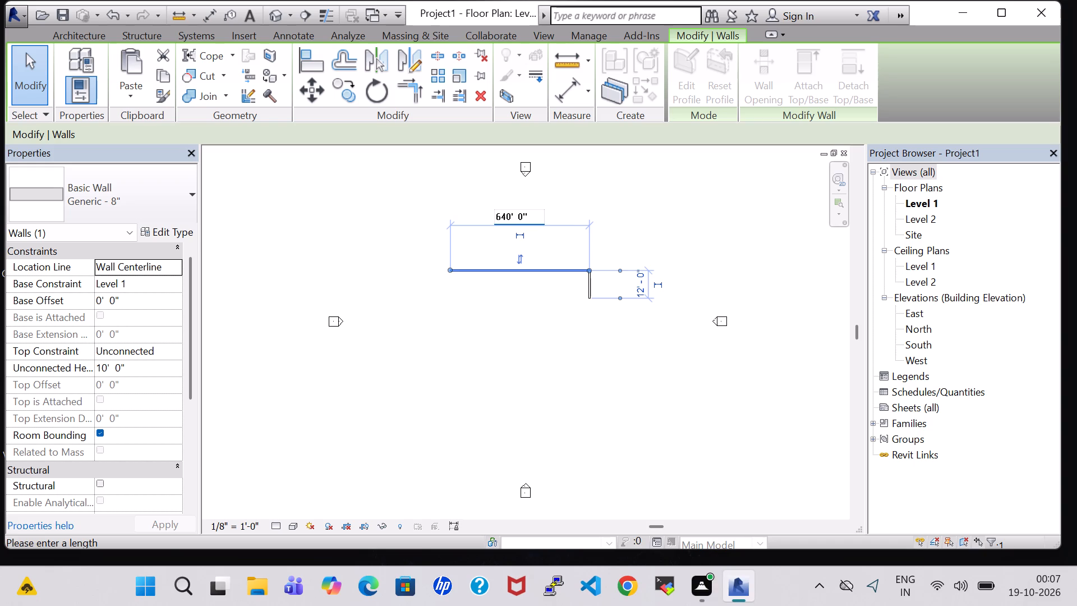
click(500, 215)
key(BackSpace)
key(Return)
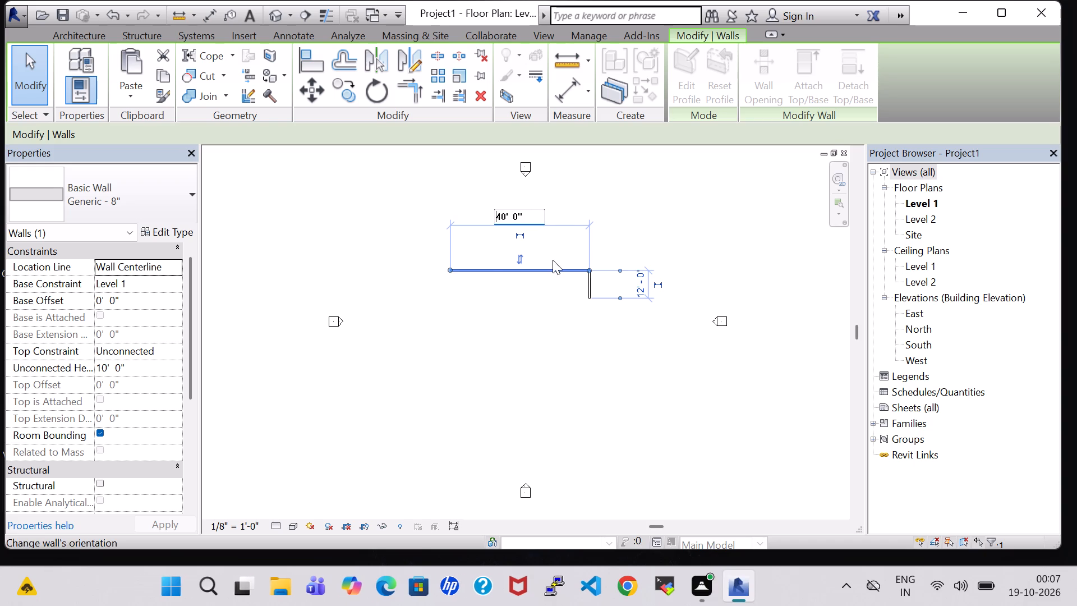
click(609, 322)
Extend the east wall southward and set its length to 40'.
click(586, 283)
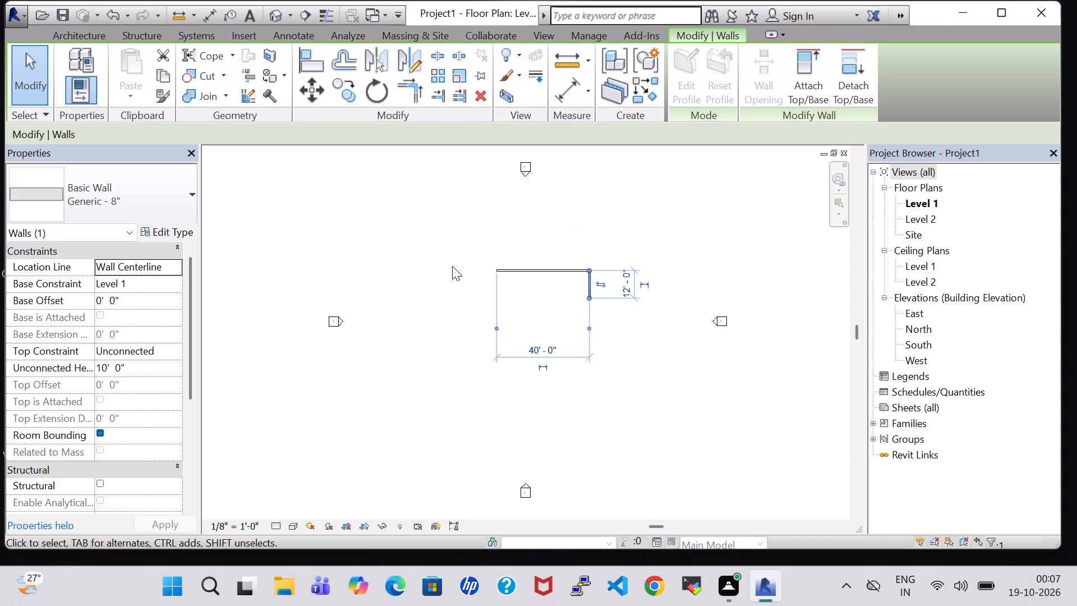
click(80, 39)
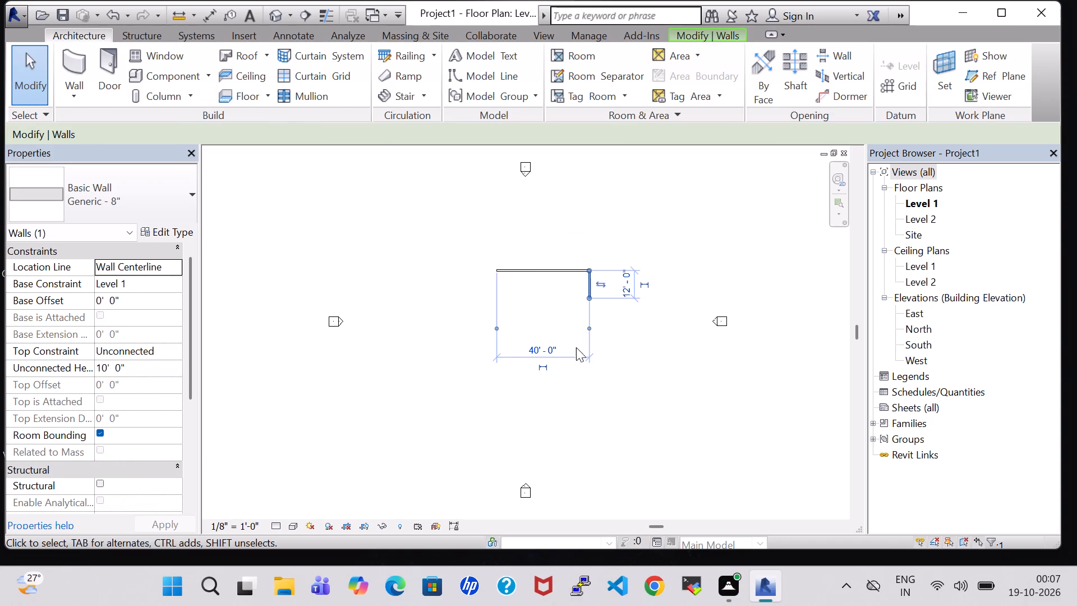
click(588, 301)
drag(588, 296, 590, 346)
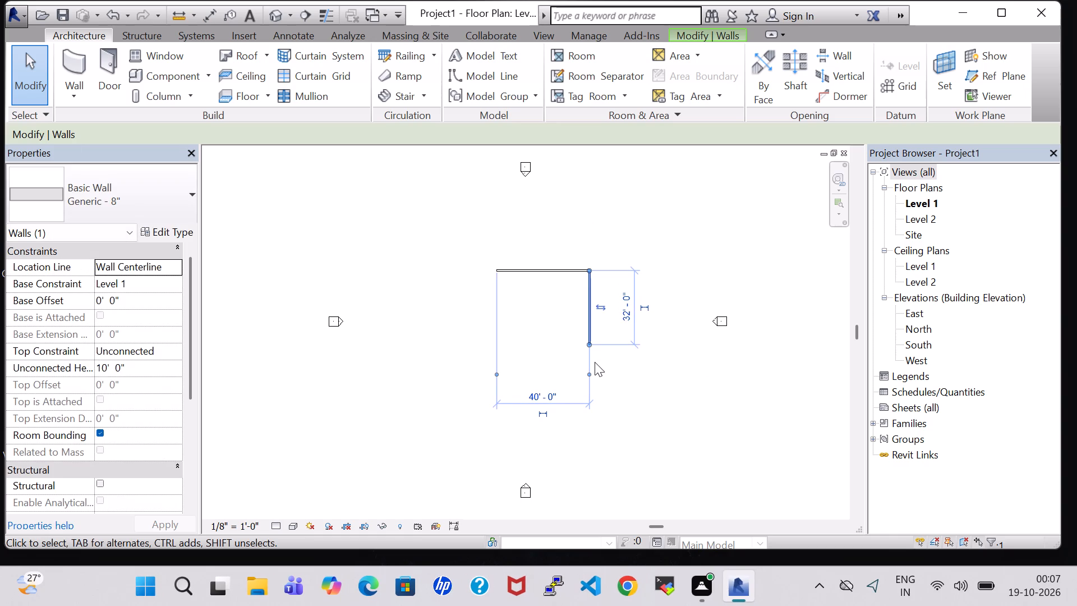
click(626, 319)
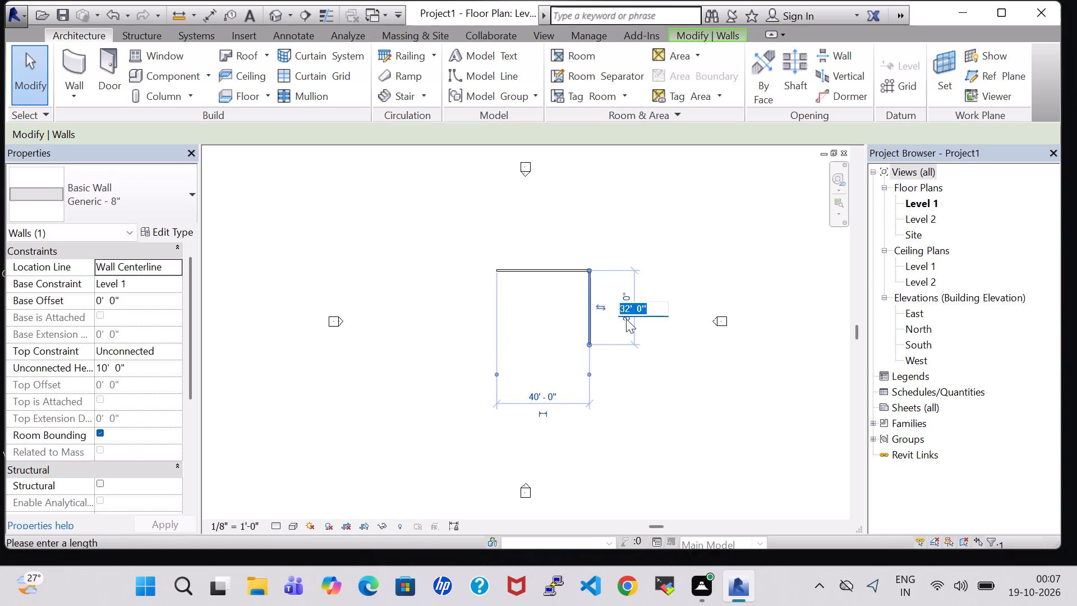
text(40)
key(Return)
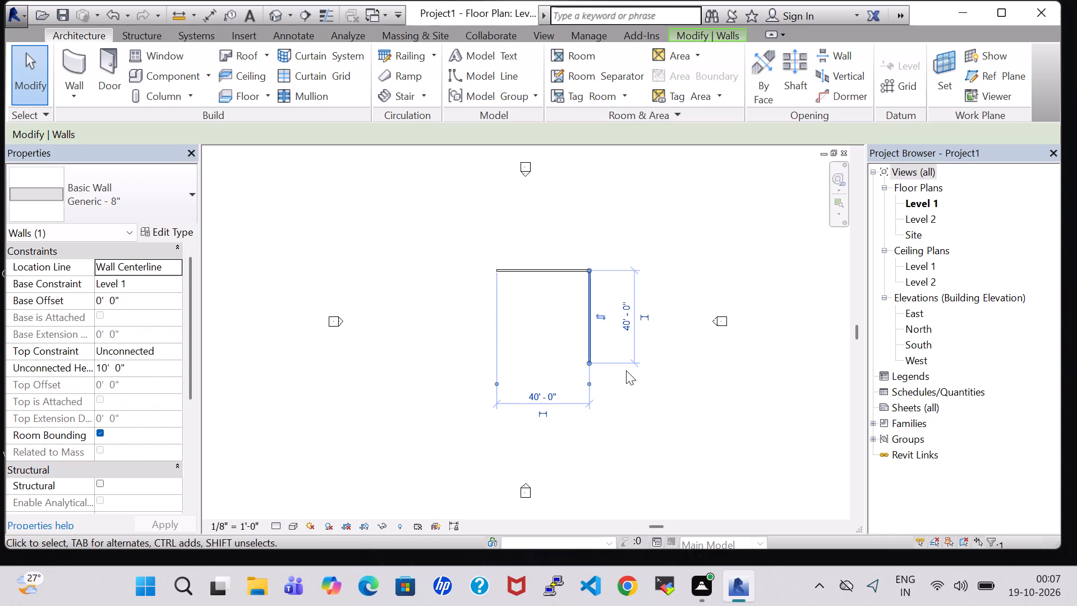
click(626, 377)
Draw the west and south walls, each 40' long, from the north wall's free end to close the square outline.
click(70, 74)
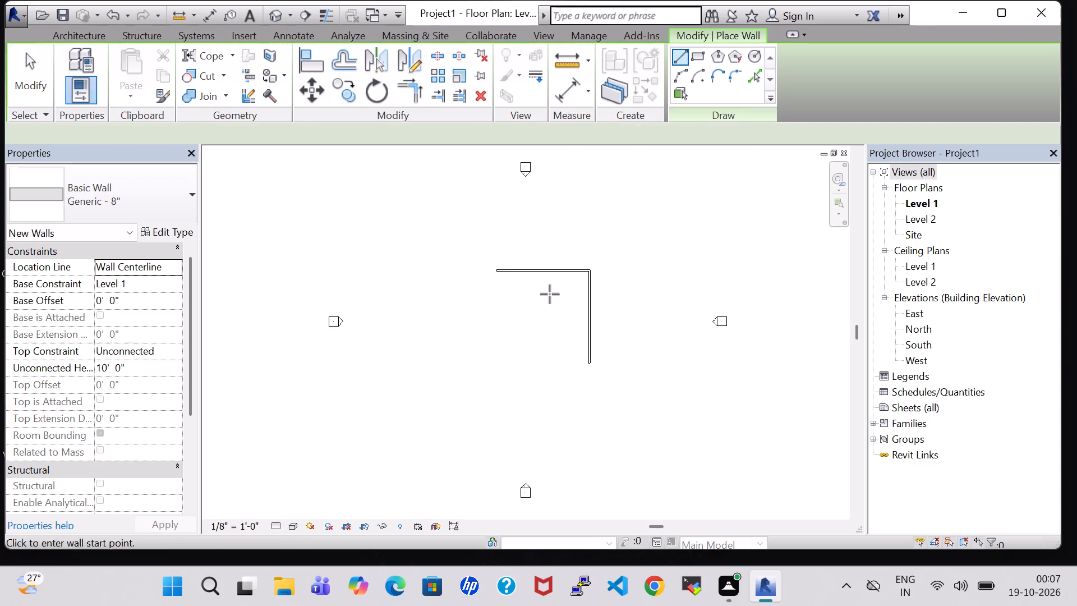
click(497, 272)
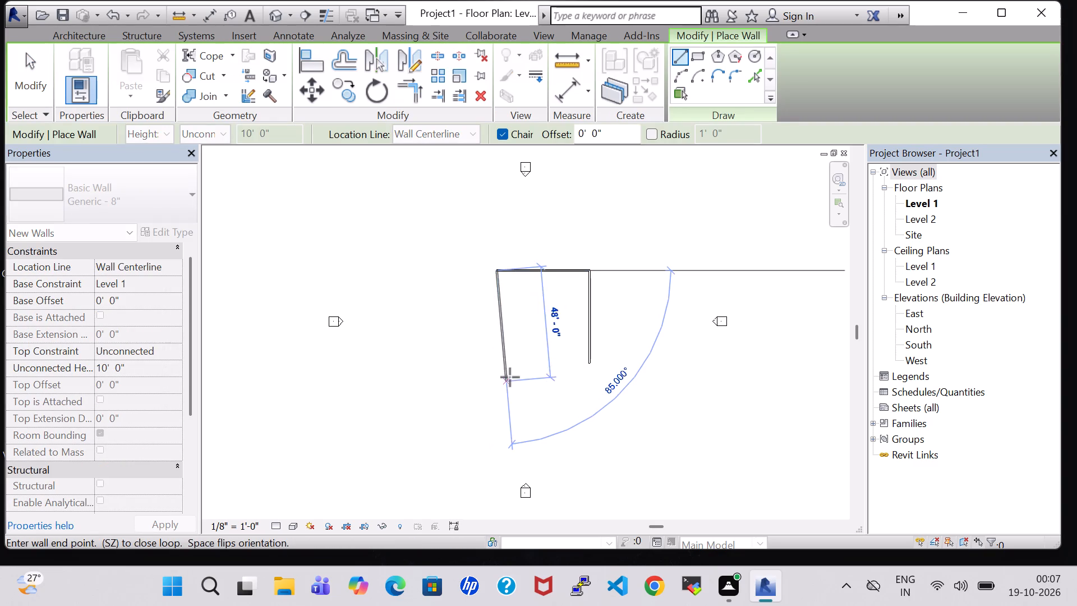
click(500, 359)
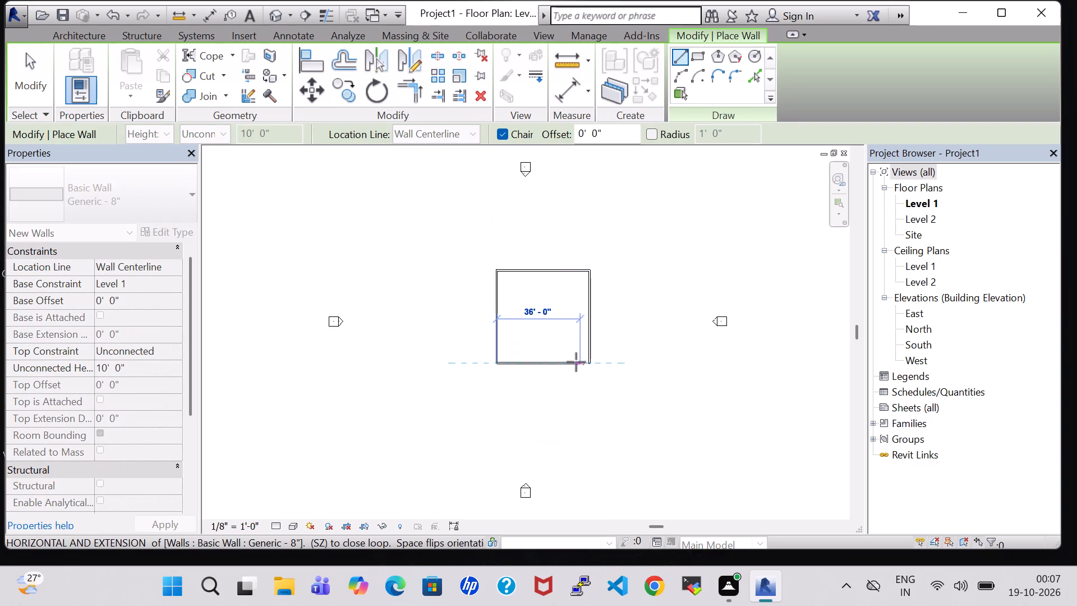
click(589, 362)
scroll(589, 362, up, 4)
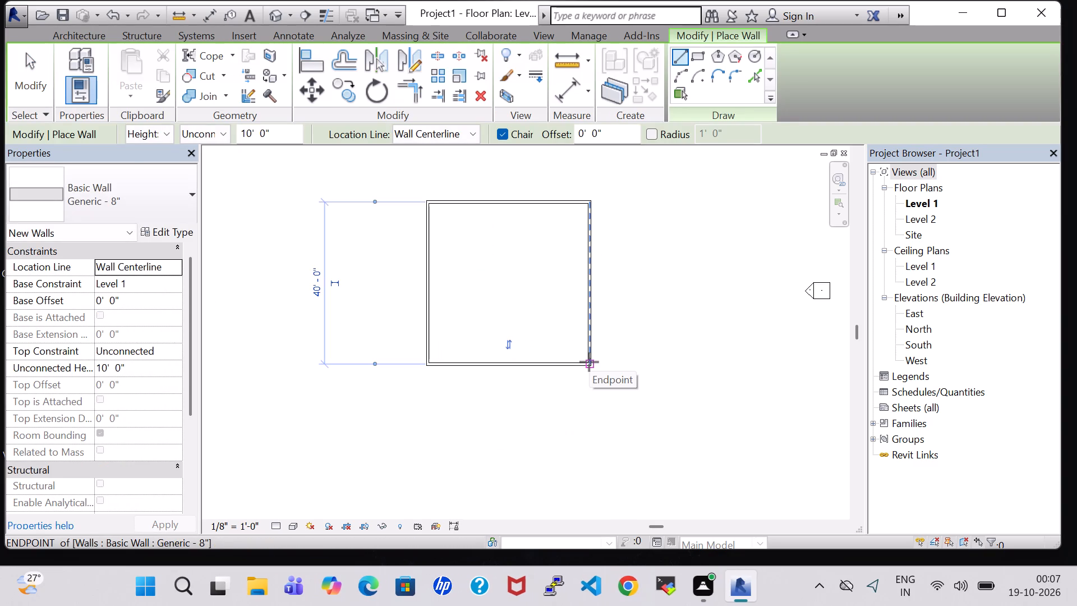
key(Escape)
key(Escape)
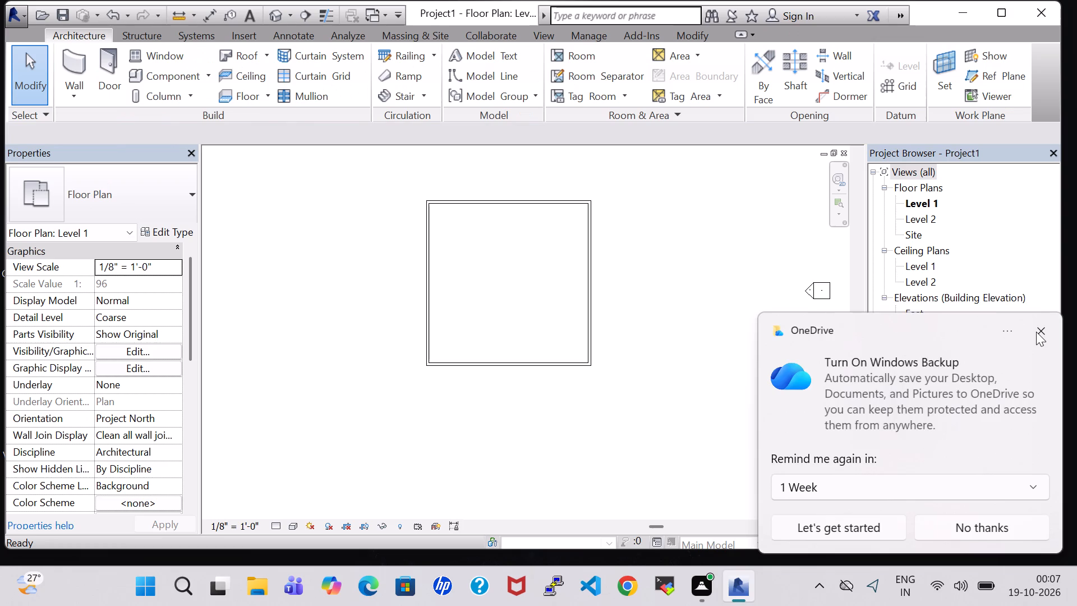
Dismiss the OneDrive backup notification.
click(1036, 332)
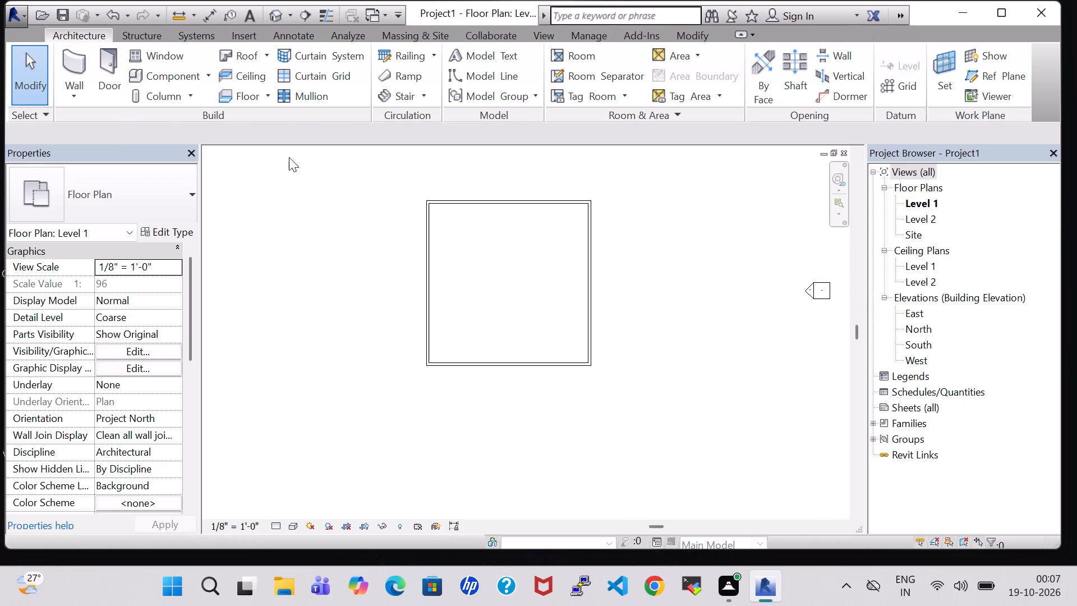
Draw a partition about 15' 3" down from the north wall's midpoint and continue it 20' west to the west wall.
click(81, 65)
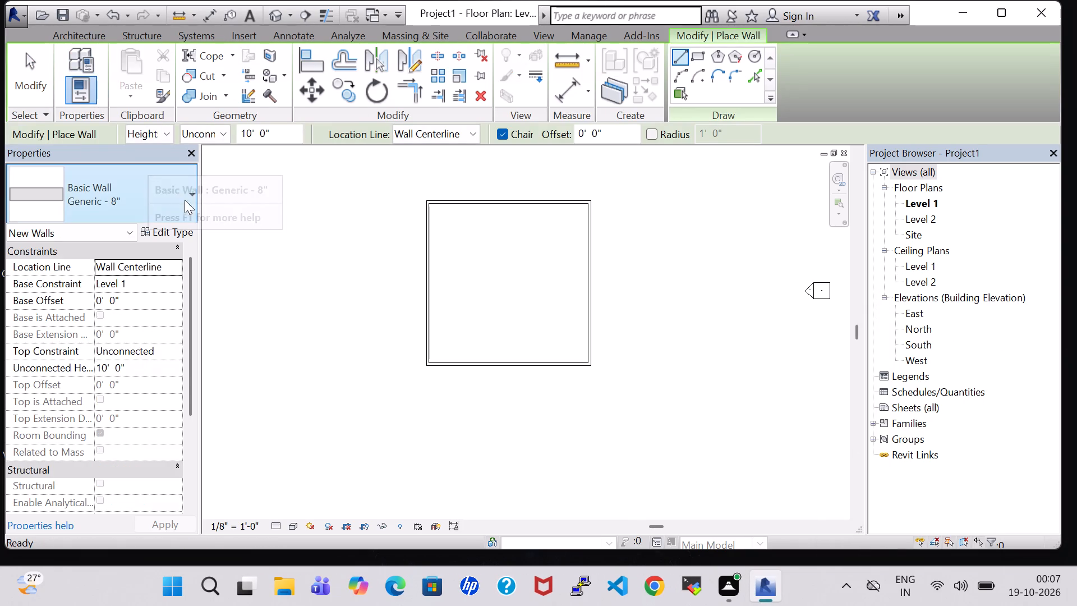
click(509, 201)
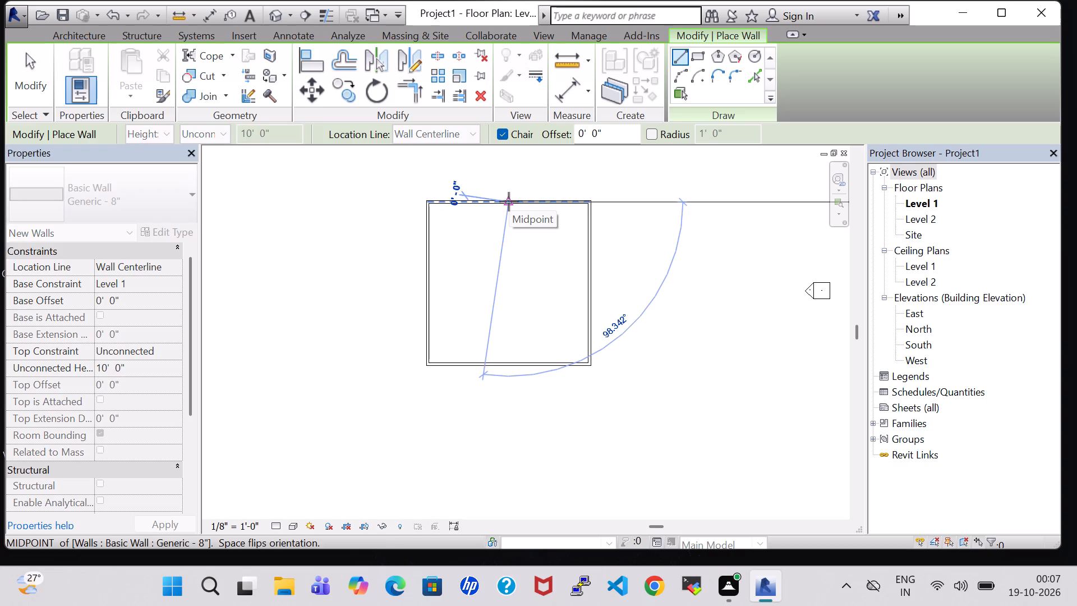
click(510, 264)
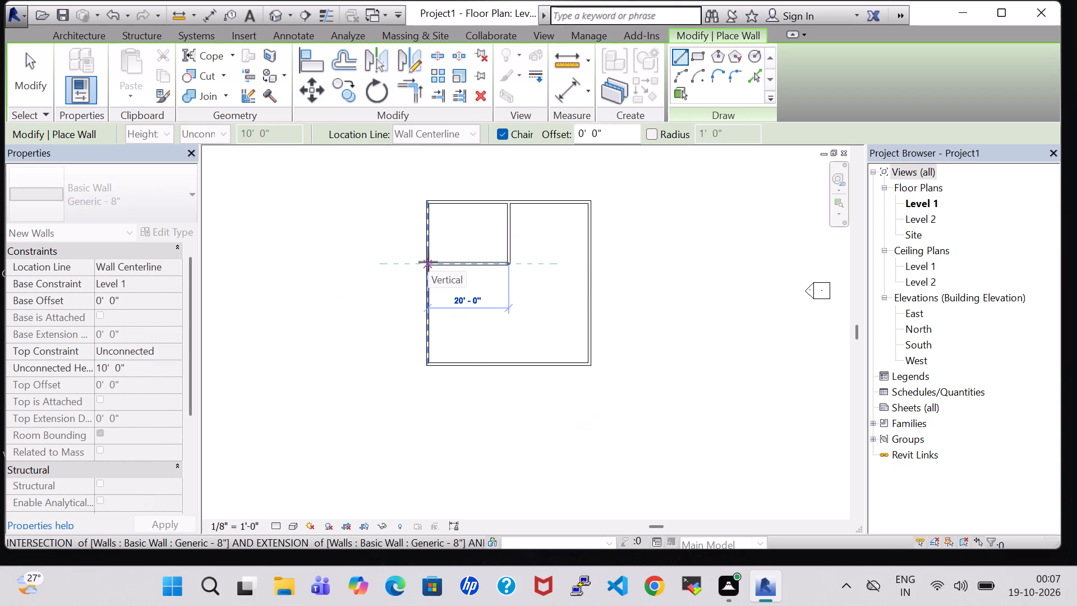
click(428, 262)
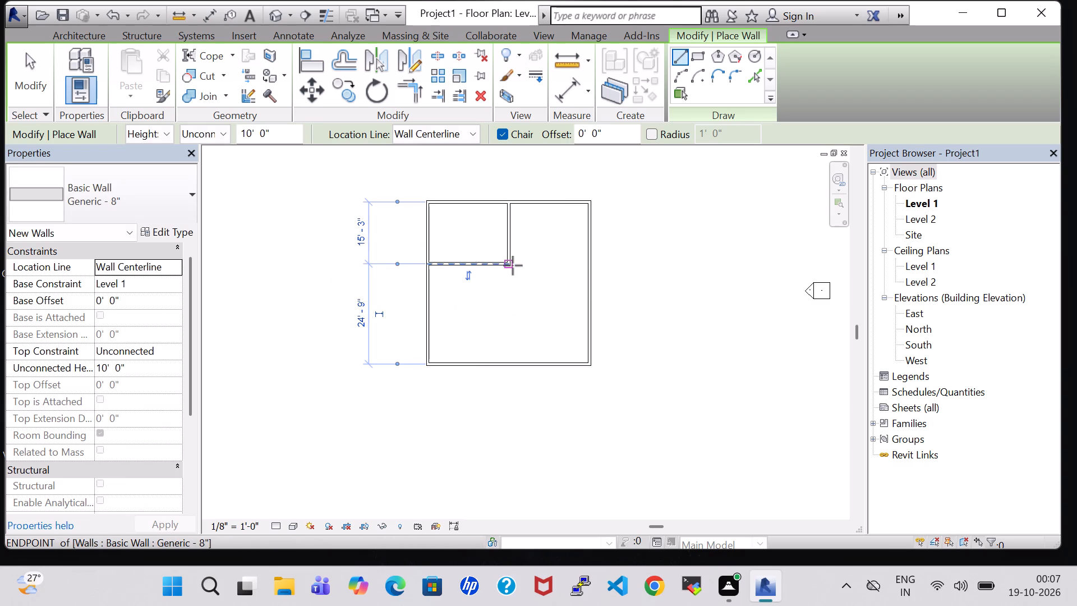
Extend the central partition 15' further south from the interior corner and continue it west to the west wall.
click(509, 265)
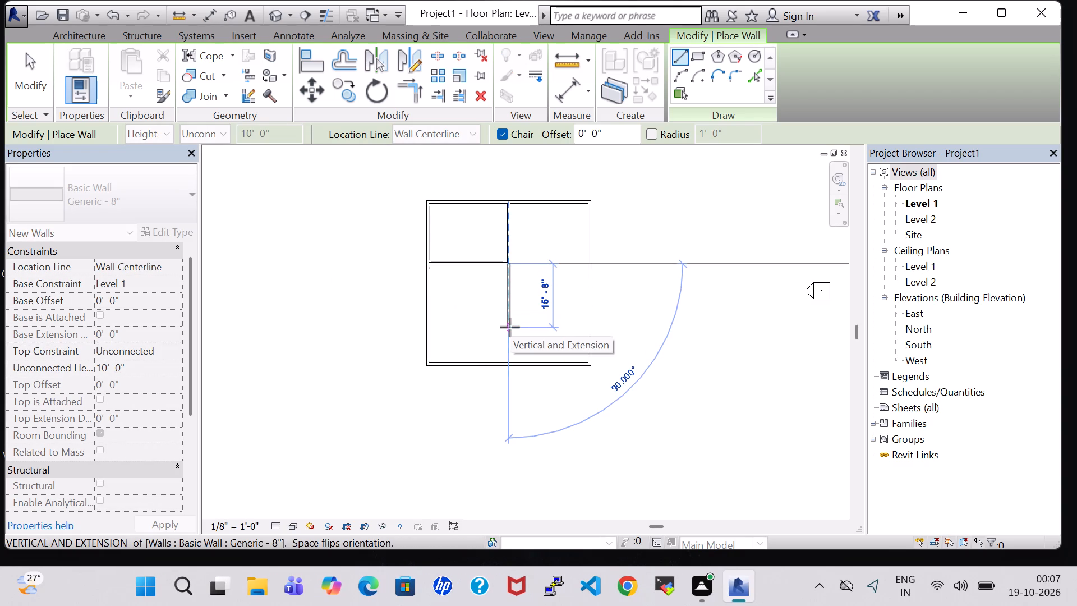
text(15)
key(Return)
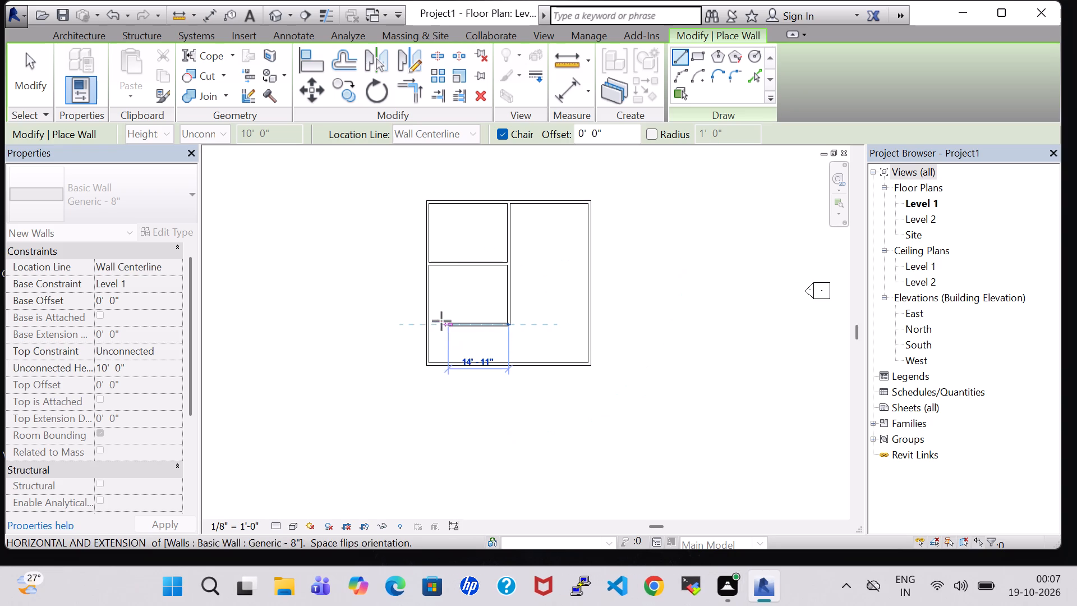
click(430, 320)
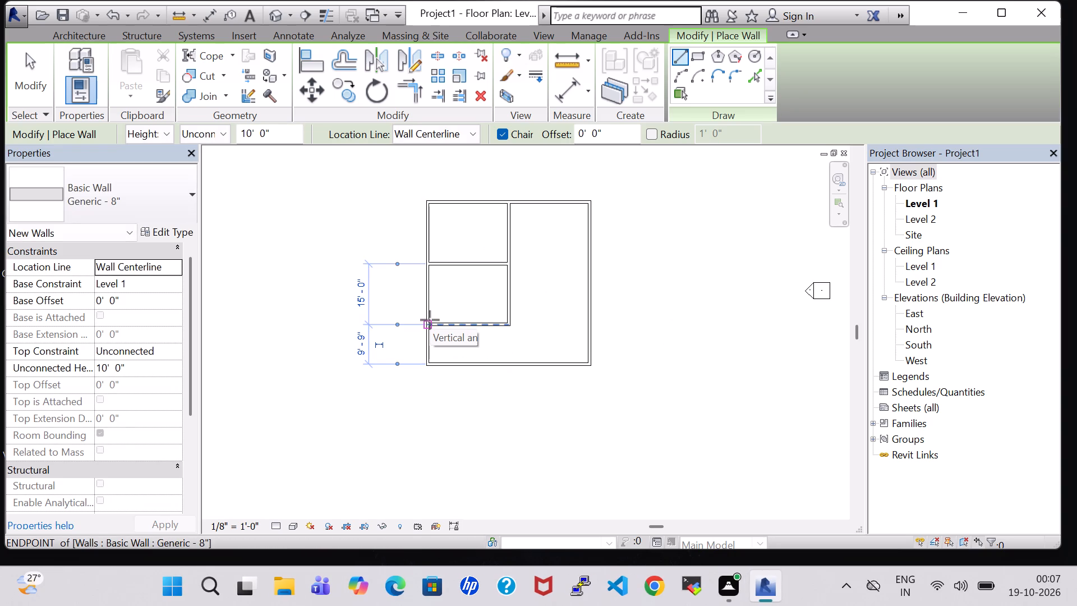
Draw a 20' partition from the upper interior wall junction east to the east wall.
click(508, 262)
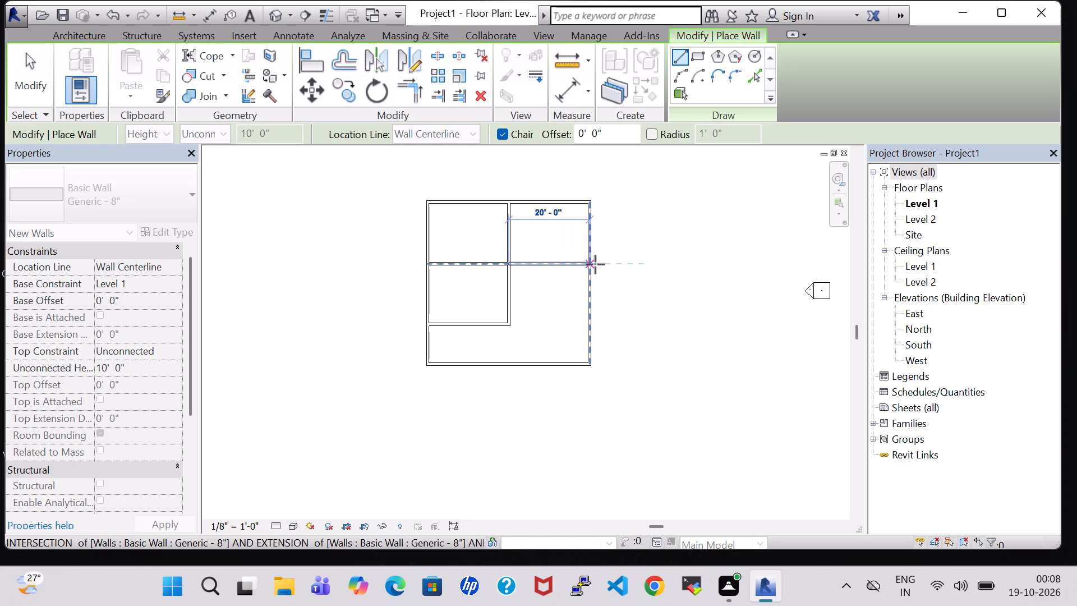
click(589, 264)
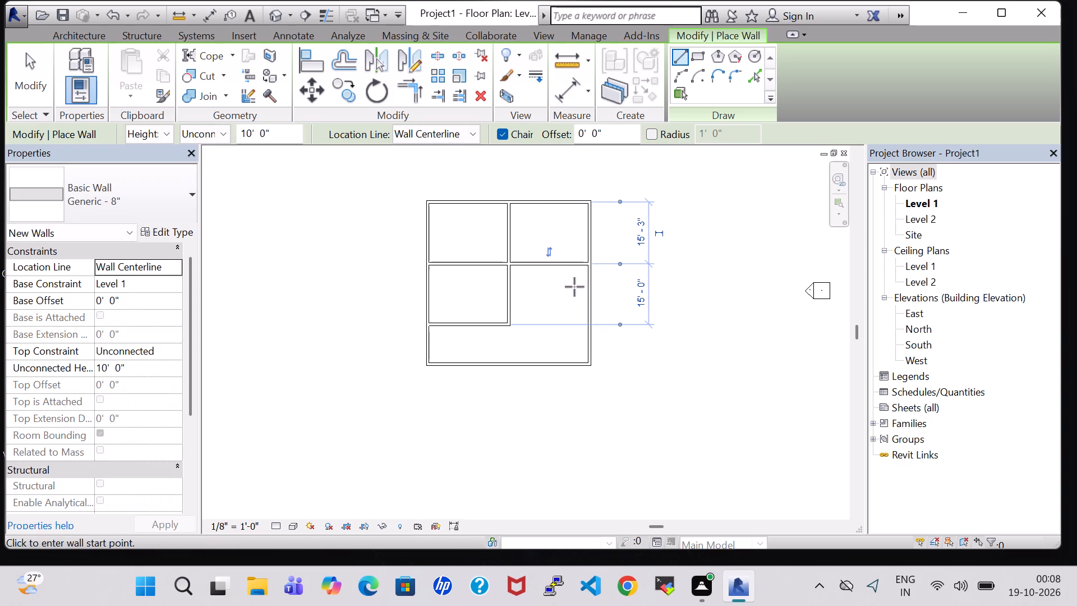
Extend the central partition about 6' 4" south from the lower interior junction and continue it east to the east wall.
click(510, 324)
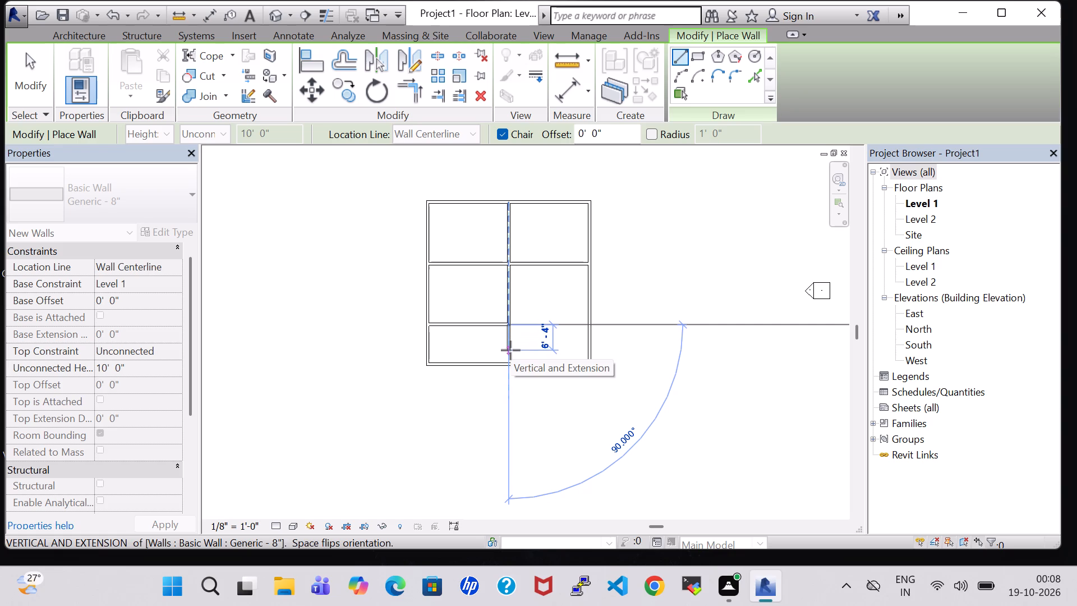
click(510, 350)
click(589, 346)
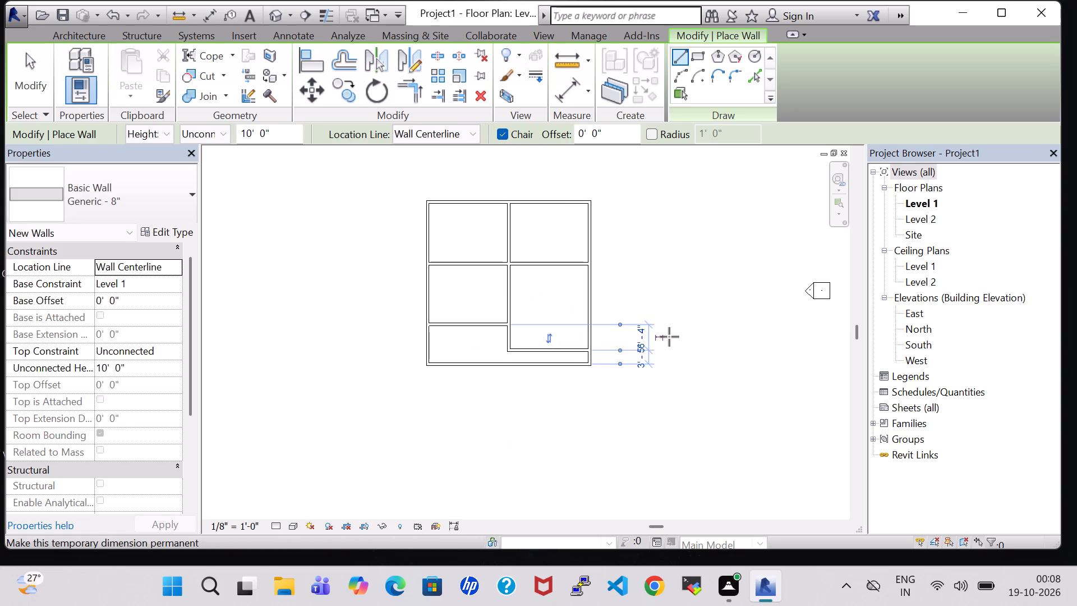
key(Escape)
key(Escape)
Move the south exterior wall further south until it is about 14' 3" from the southeast partition.
click(504, 369)
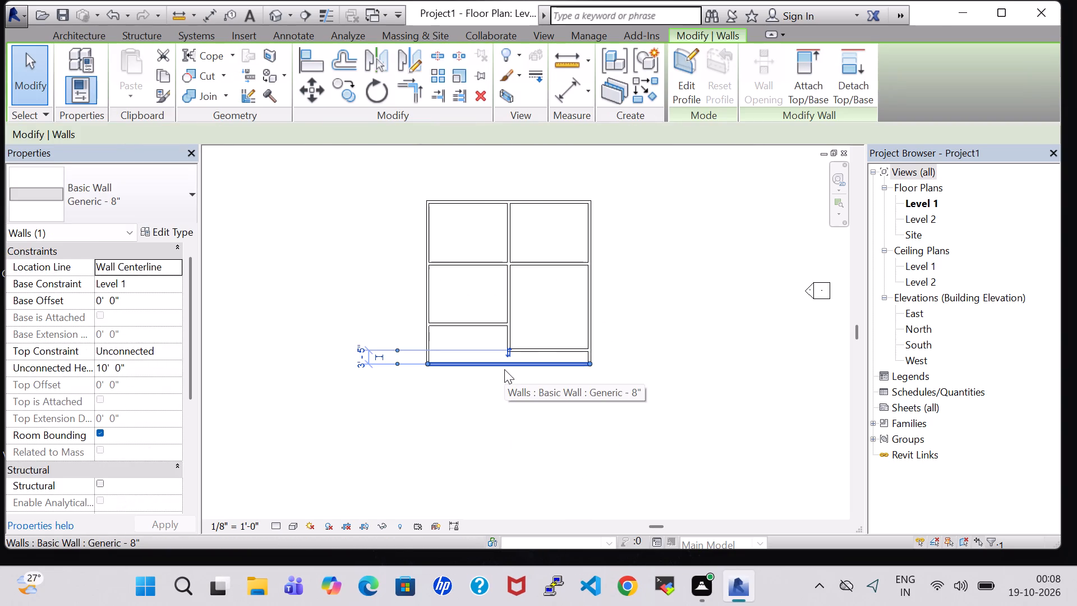
key(Down)
key(Down)
key(Down)
key(Down)
key(Down)
key(Down)
key(Down)
key(Down)
key(Down)
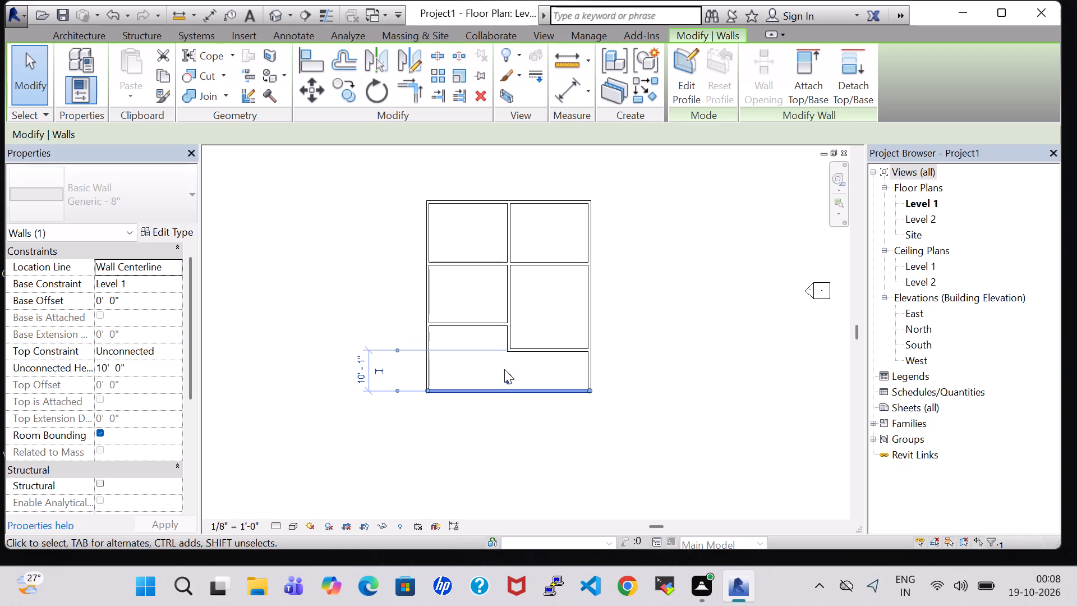
key(Down)
key(Down)
key(Down)
key(Down)
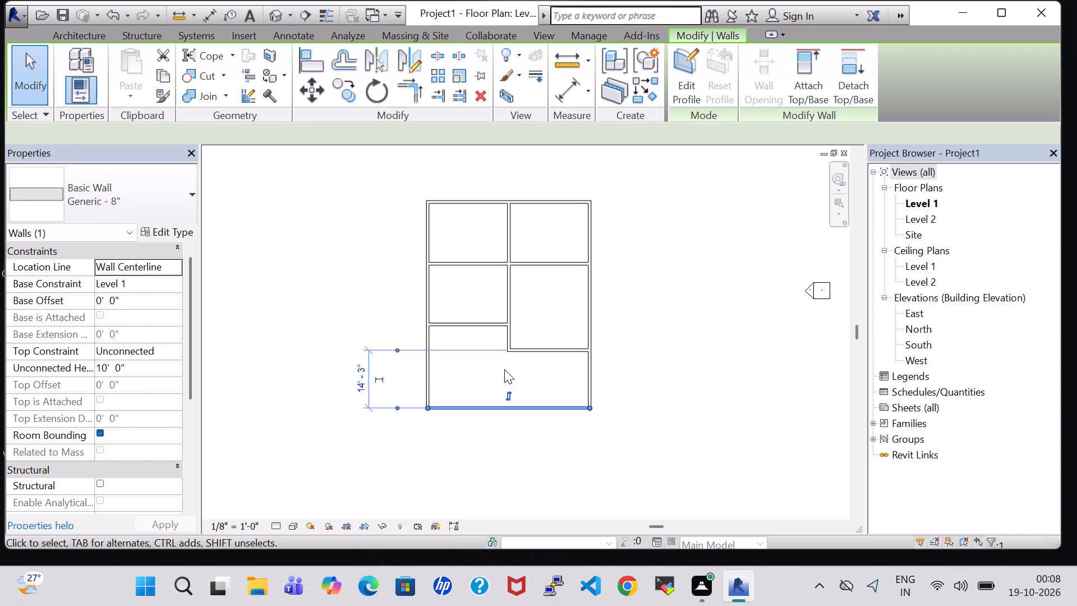
click(633, 343)
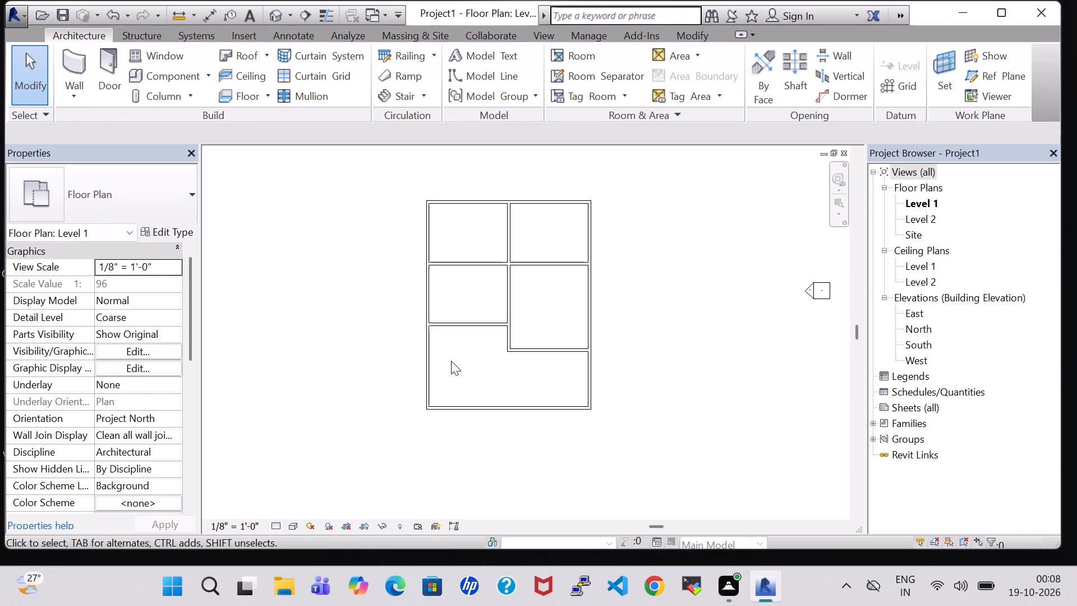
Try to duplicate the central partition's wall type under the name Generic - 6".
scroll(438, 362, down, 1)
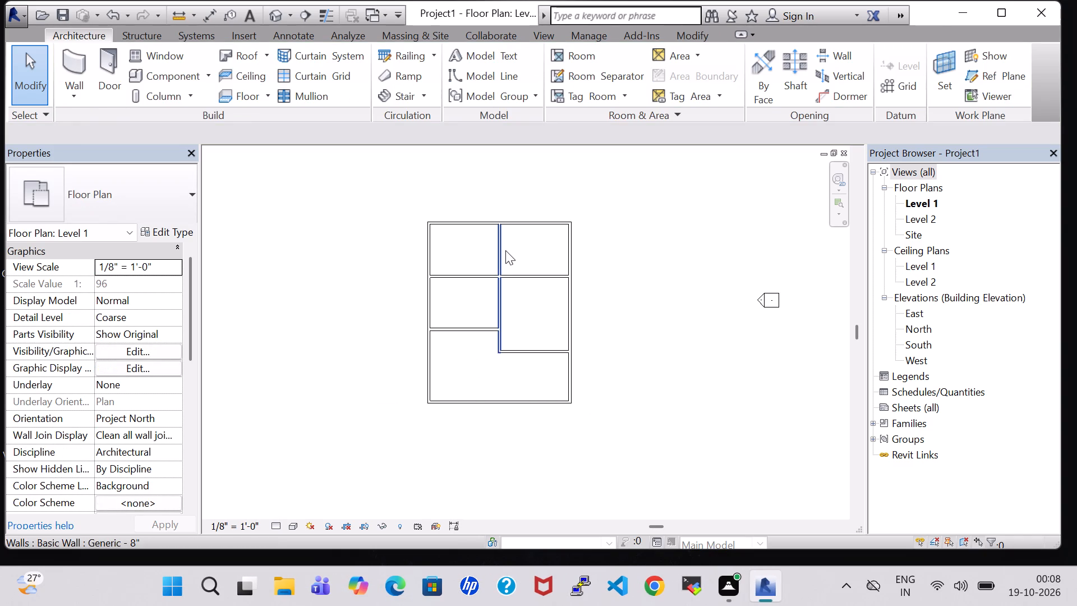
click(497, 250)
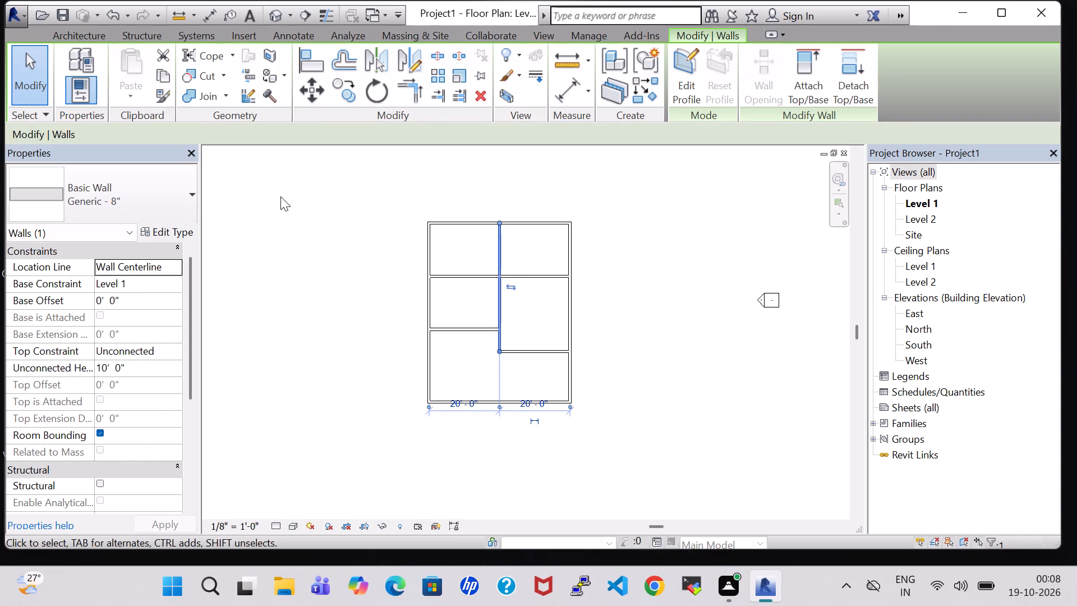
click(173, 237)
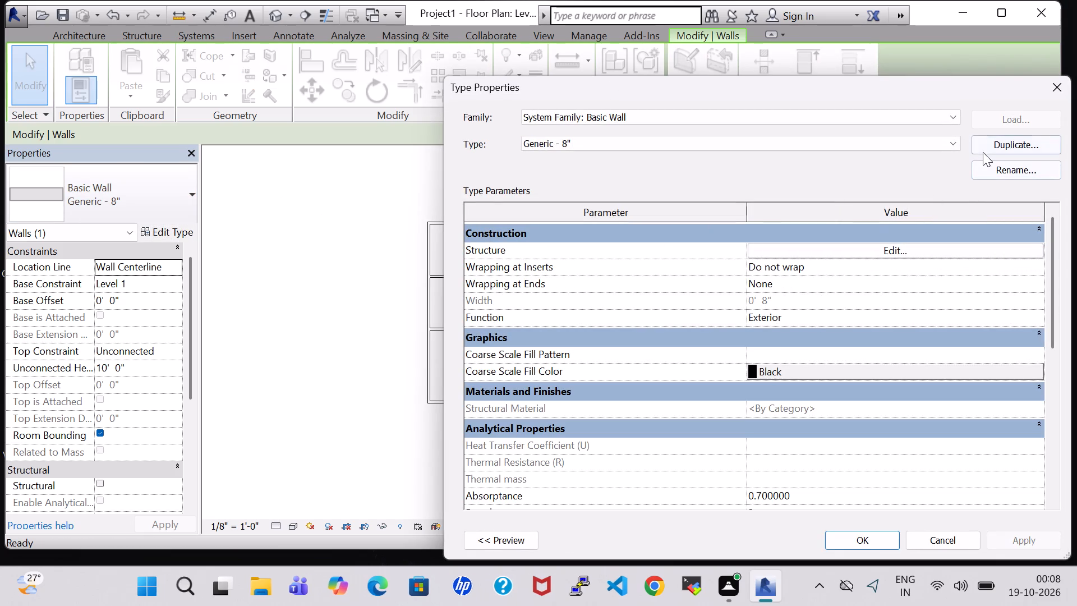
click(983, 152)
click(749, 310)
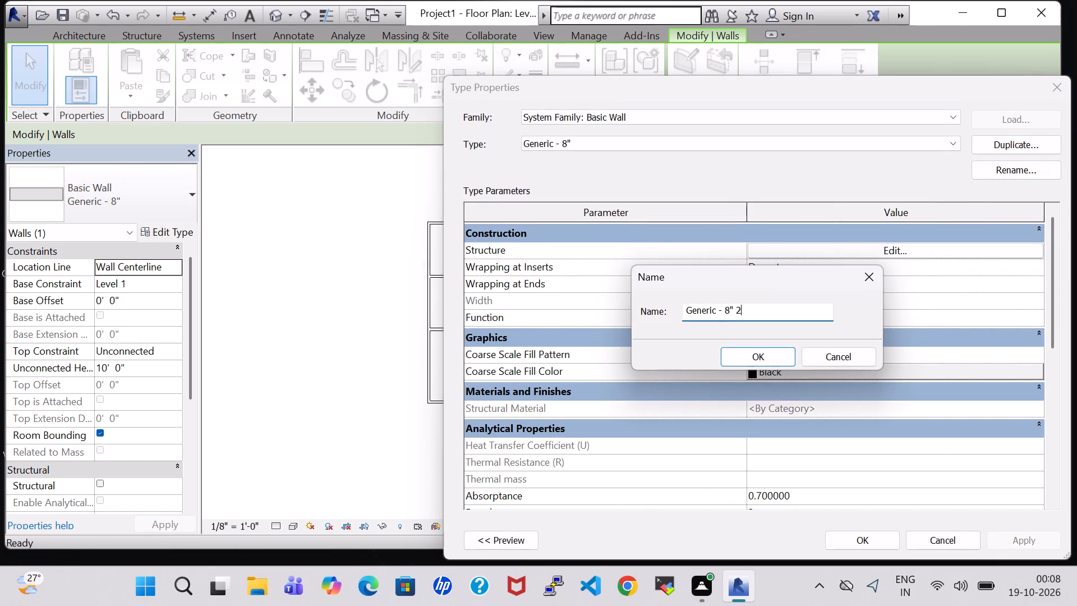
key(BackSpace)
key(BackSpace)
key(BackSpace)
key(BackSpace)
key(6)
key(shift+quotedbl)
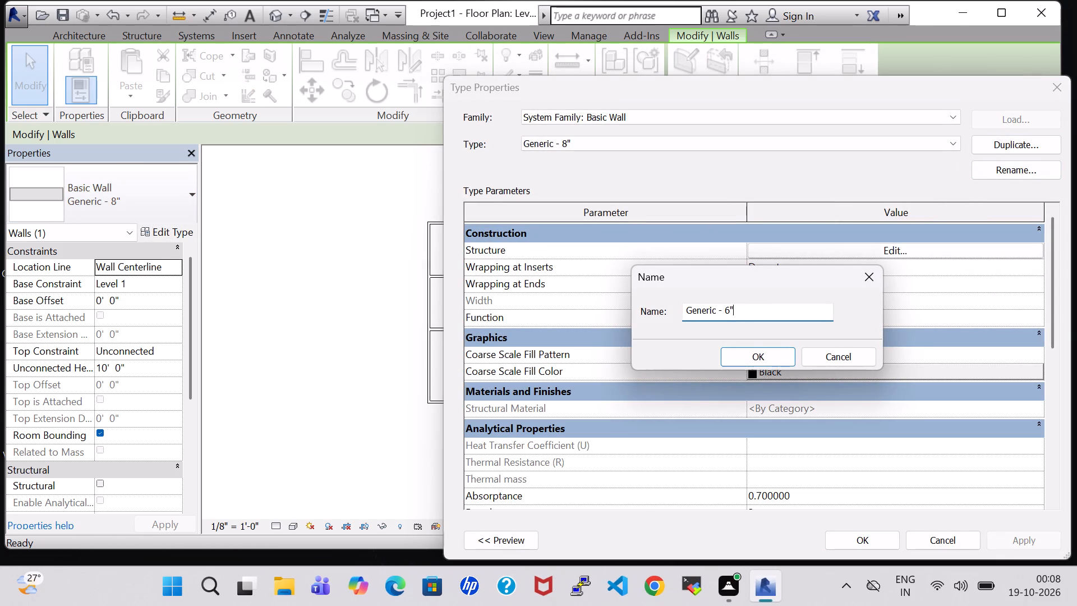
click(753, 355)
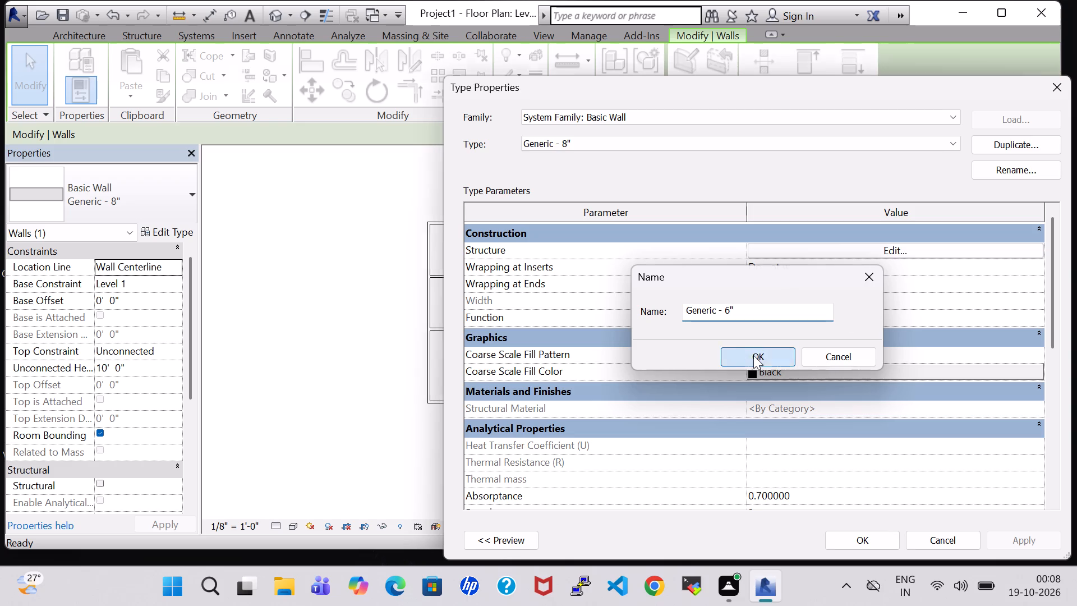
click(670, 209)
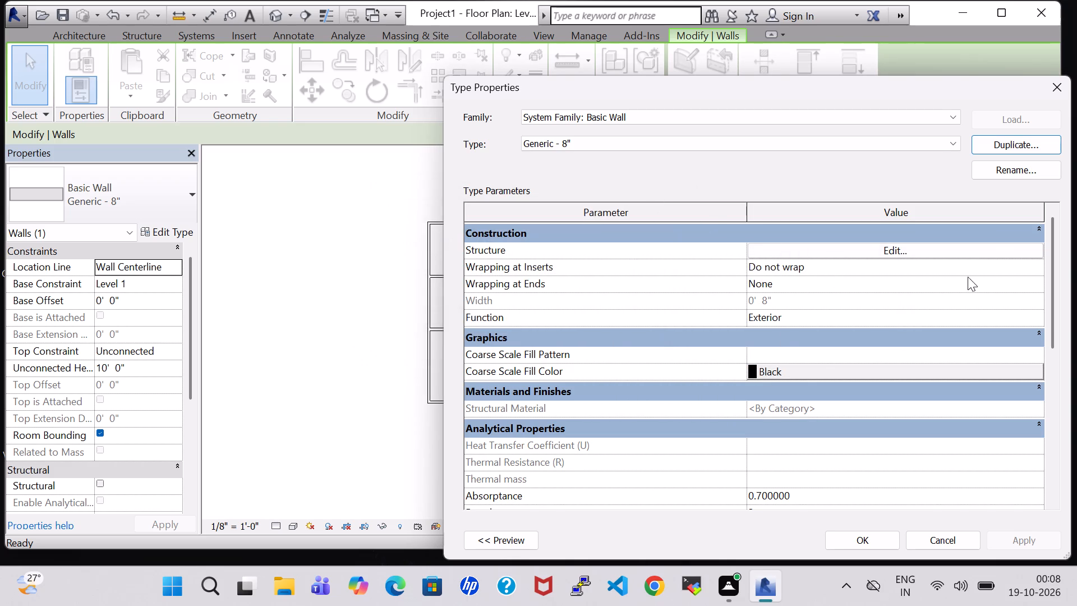
Duplicate the central partition's wall type as INNER WALL 6".
click(1010, 149)
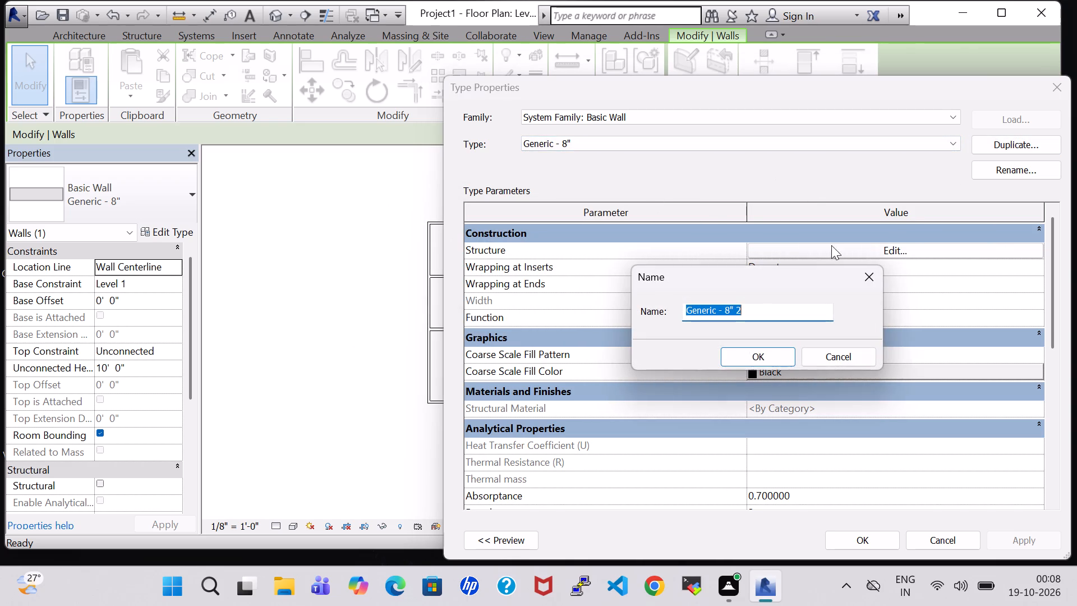
click(757, 308)
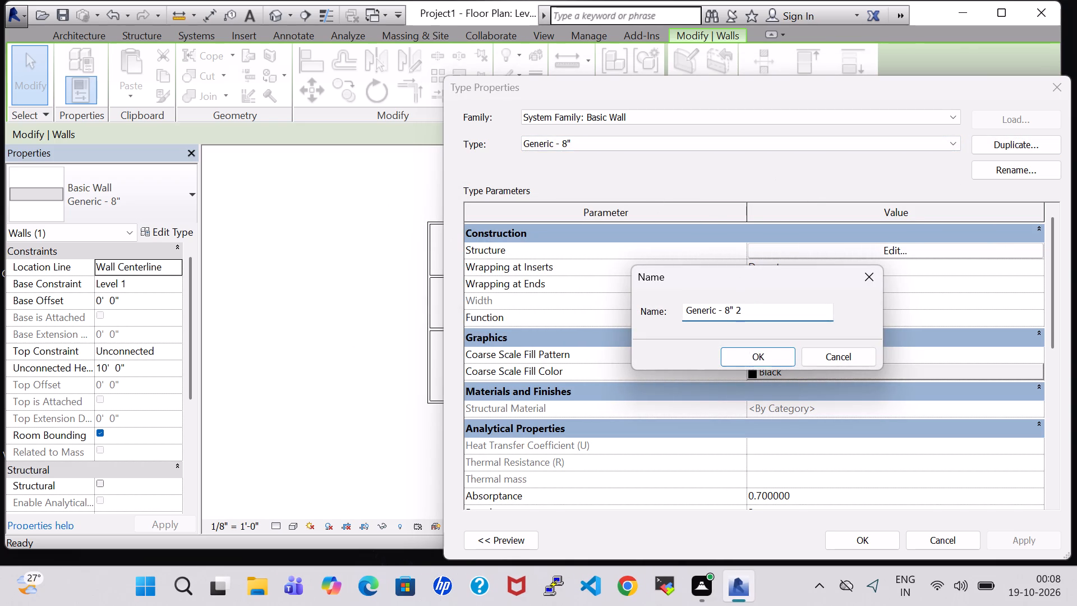
key(BackSpace)
key(BackSpace)
key(BackSpace)
key(BackSpace)
key(BackSpace)
key(BackSpace)
key(BackSpace)
key(BackSpace)
key(BackSpace)
key(BackSpace)
key(BackSpace)
key(BackSpace)
key(BackSpace)
key(BackSpace)
key(BackSpace)
key(BackSpace)
key(BackSpace)
key(BackSpace)
key(BackSpace)
key(BackSpace)
text(INNER WALL 6)
key(shift+quotedbl)
key(Return)
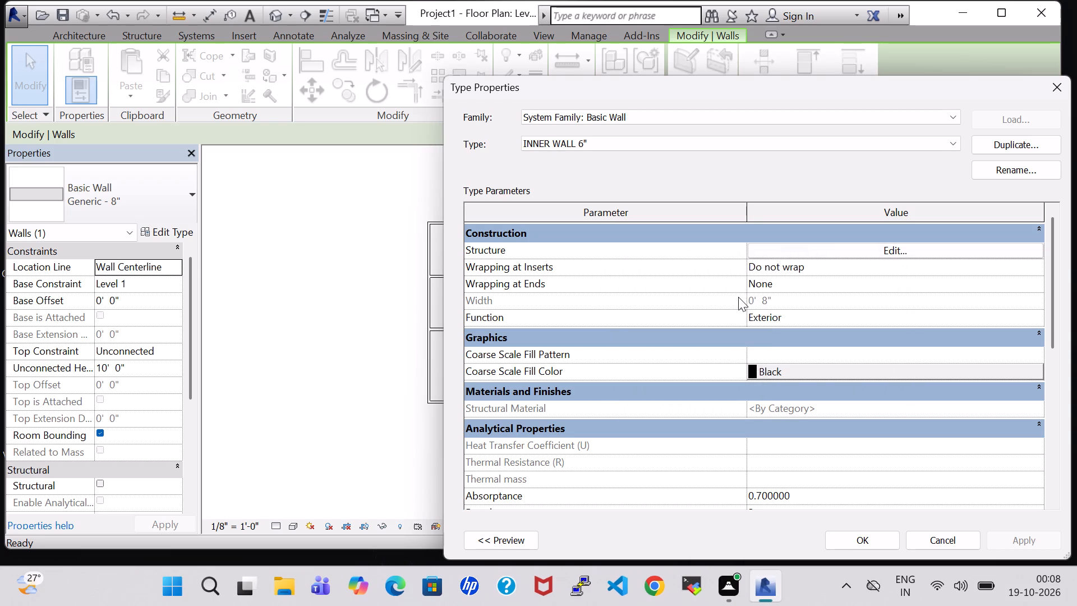
Set the structure layer thickness of the INNER WALL 6" type to 6" and apply the type to the central partition.
click(885, 254)
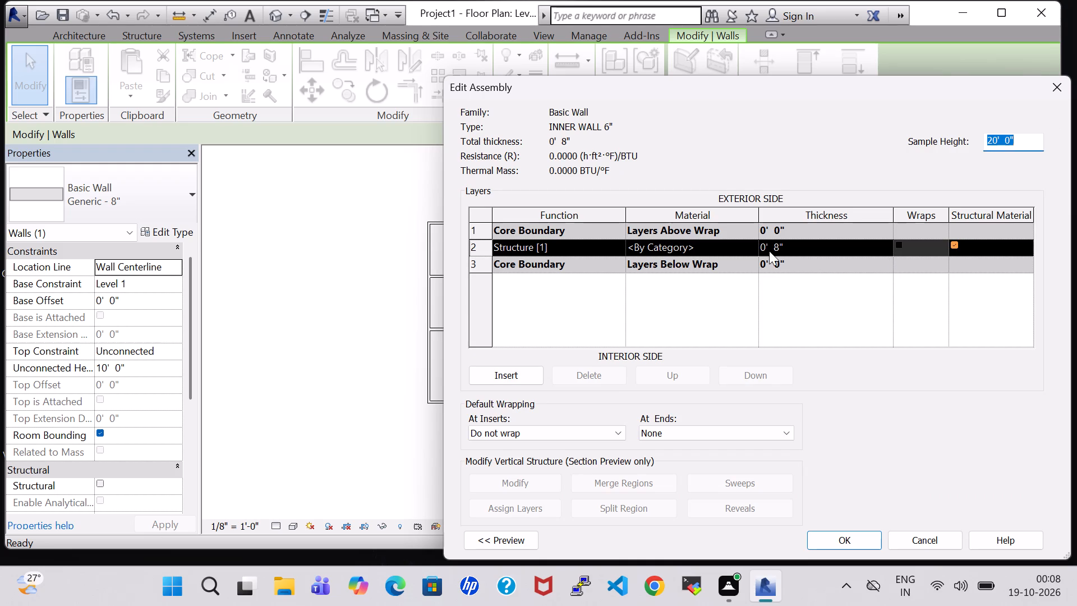
click(778, 250)
click(778, 250)
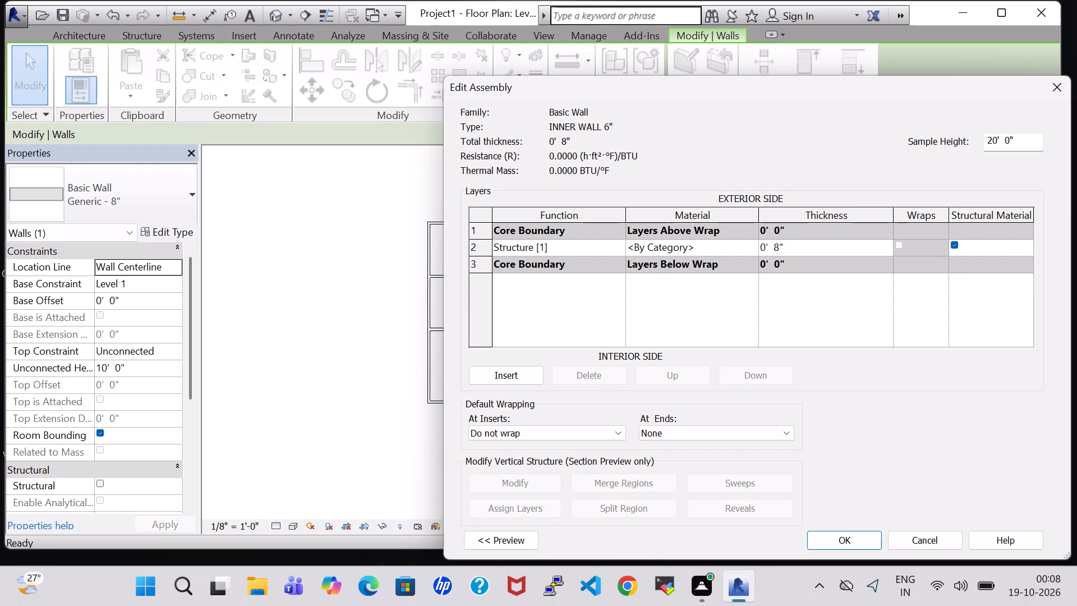
key(BackSpace)
key(6)
click(835, 545)
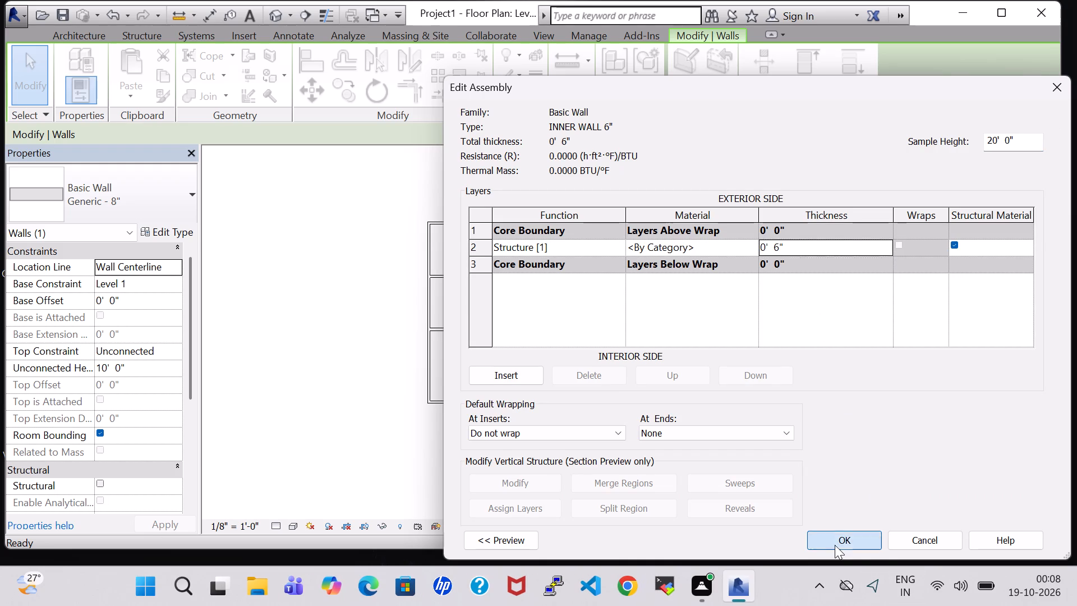
click(854, 544)
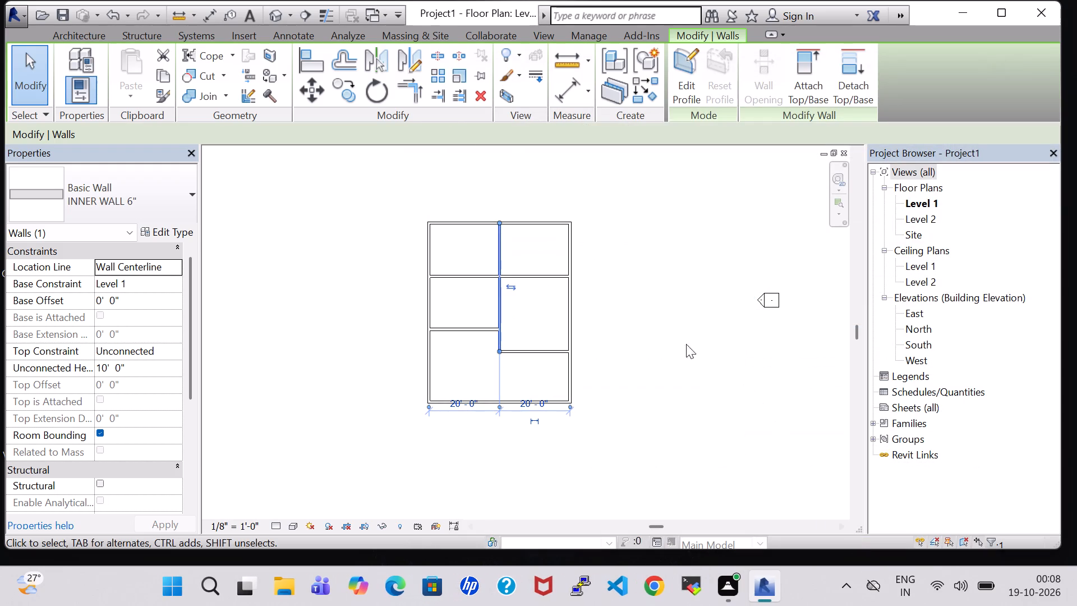
Change the four east-west interior partitions to the INNER WALL 6" type.
click(463, 278)
click(159, 200)
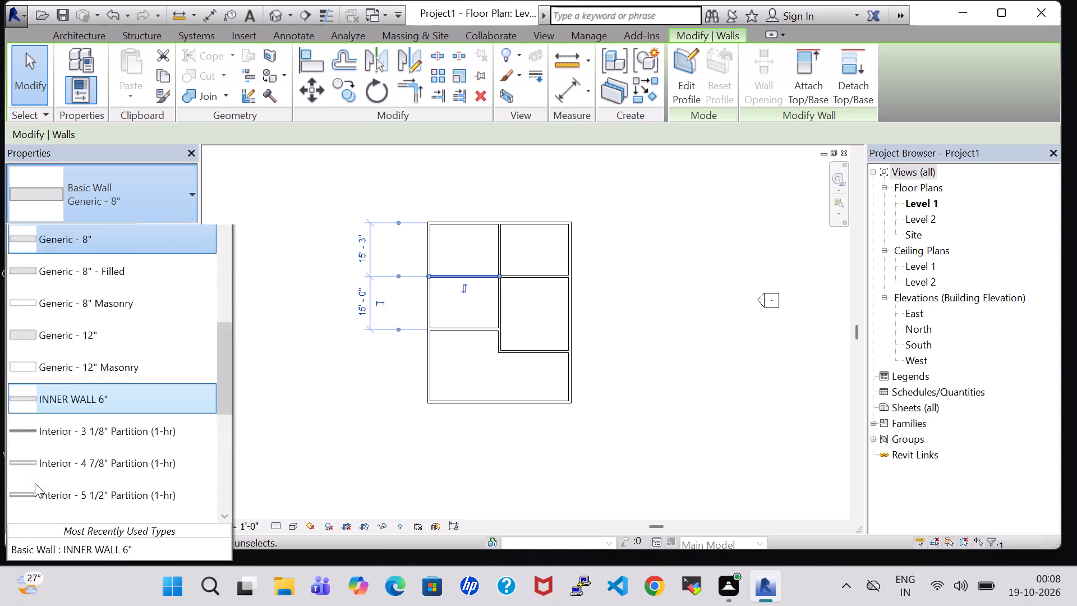
click(43, 592)
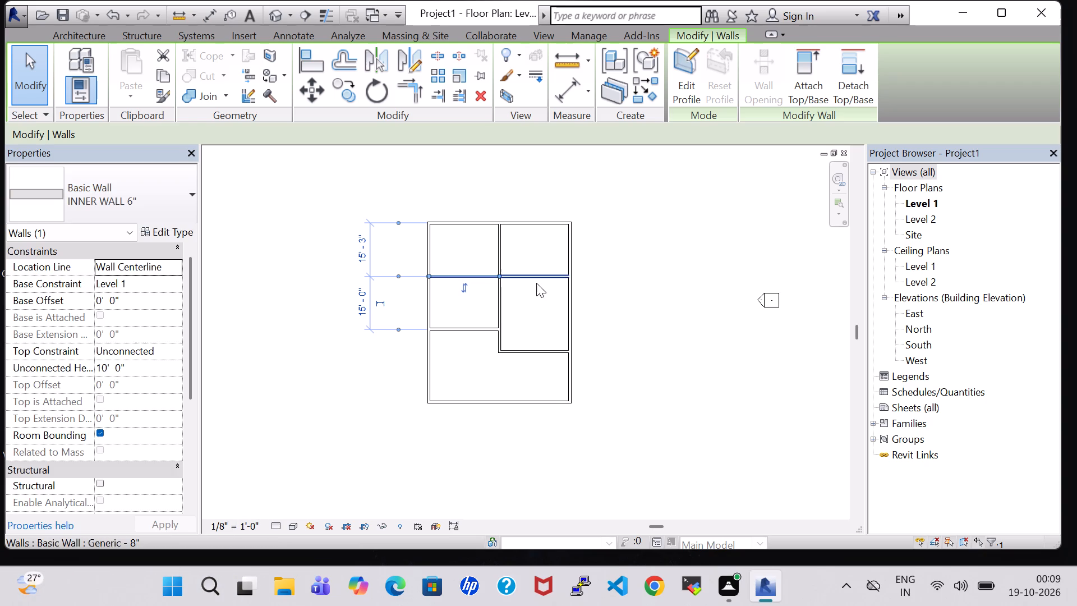
click(536, 281)
click(151, 188)
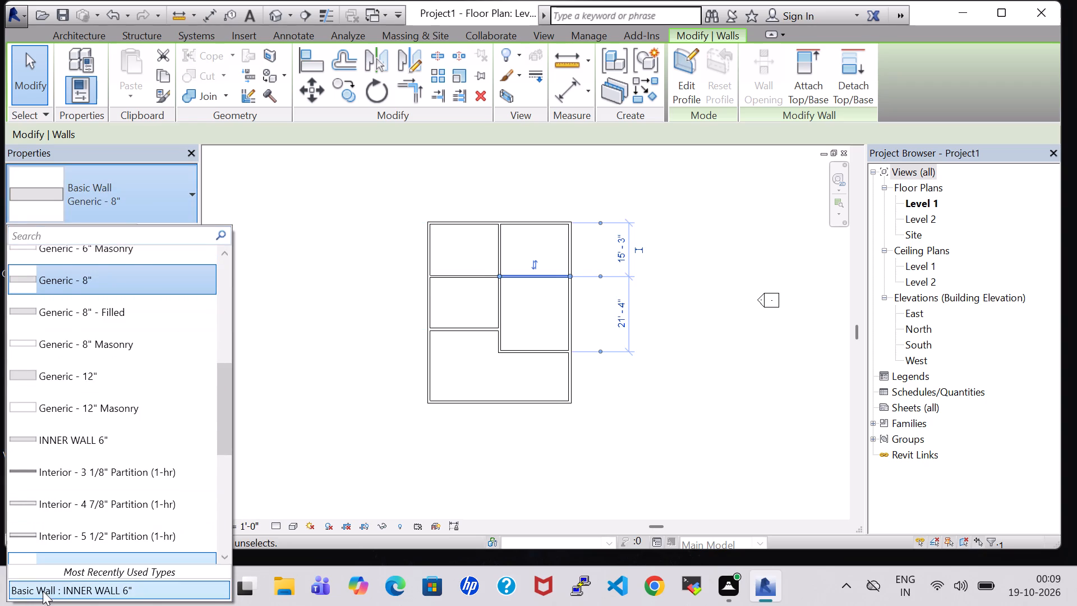
click(43, 591)
click(474, 327)
click(135, 178)
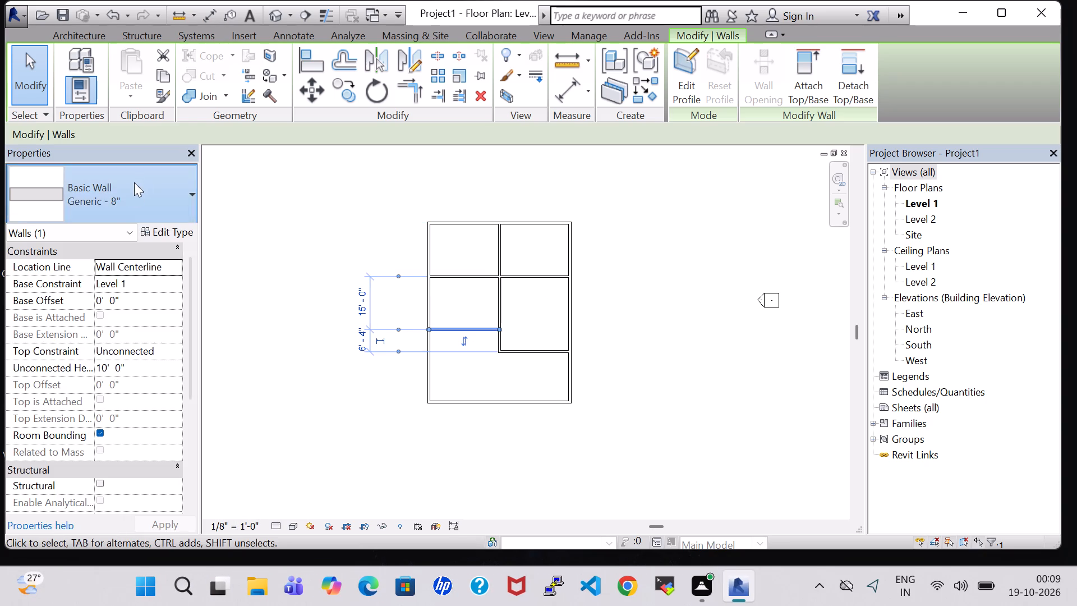
click(102, 595)
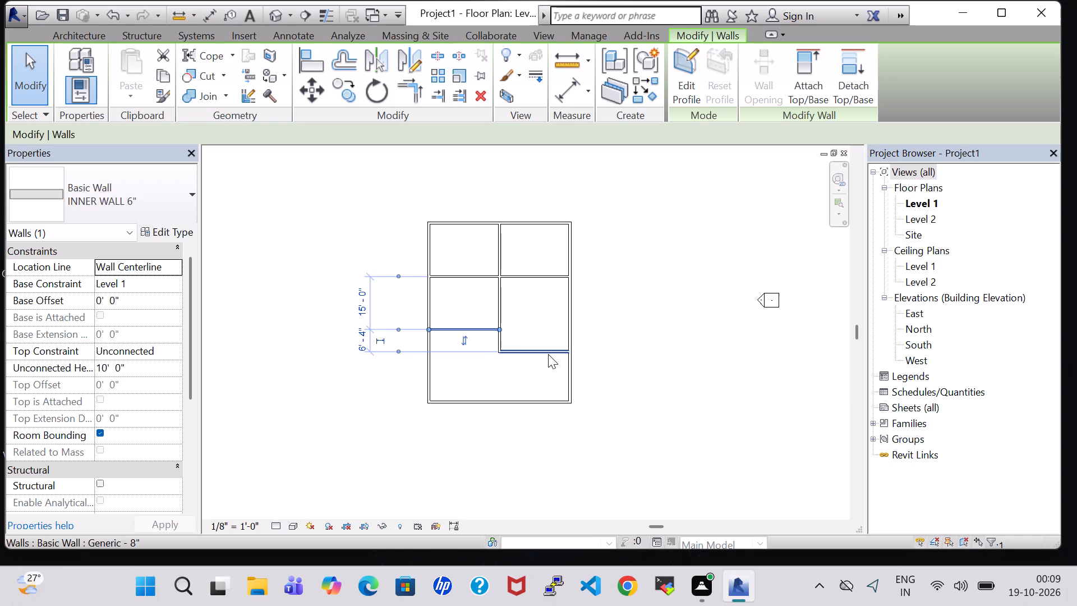
click(548, 354)
click(155, 196)
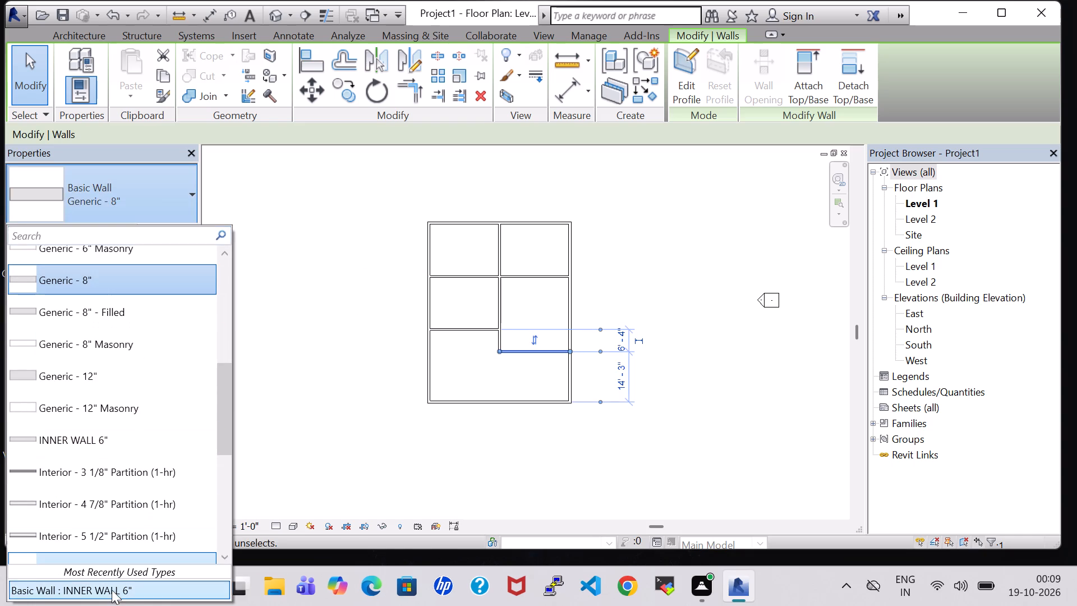
click(112, 590)
click(751, 424)
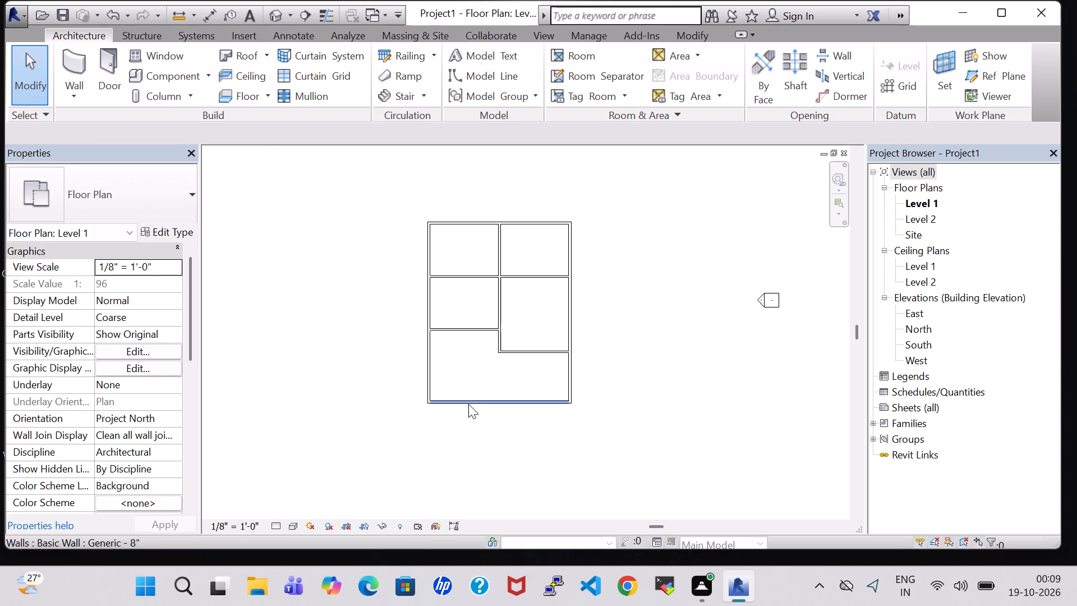
Flip the orientation of the south exterior wall.
click(429, 373)
click(577, 443)
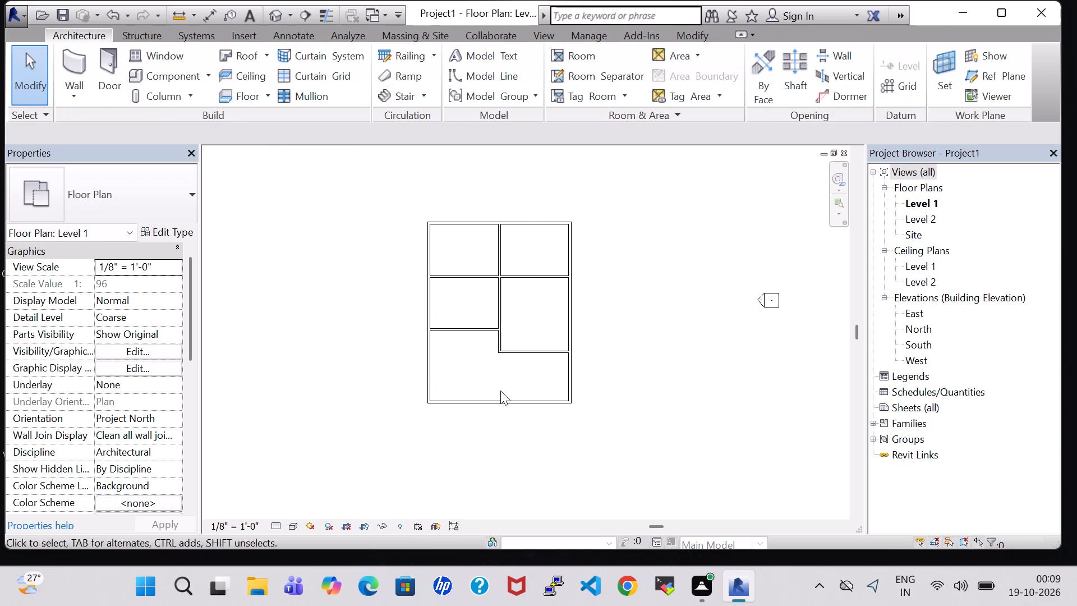
click(500, 400)
key(space)
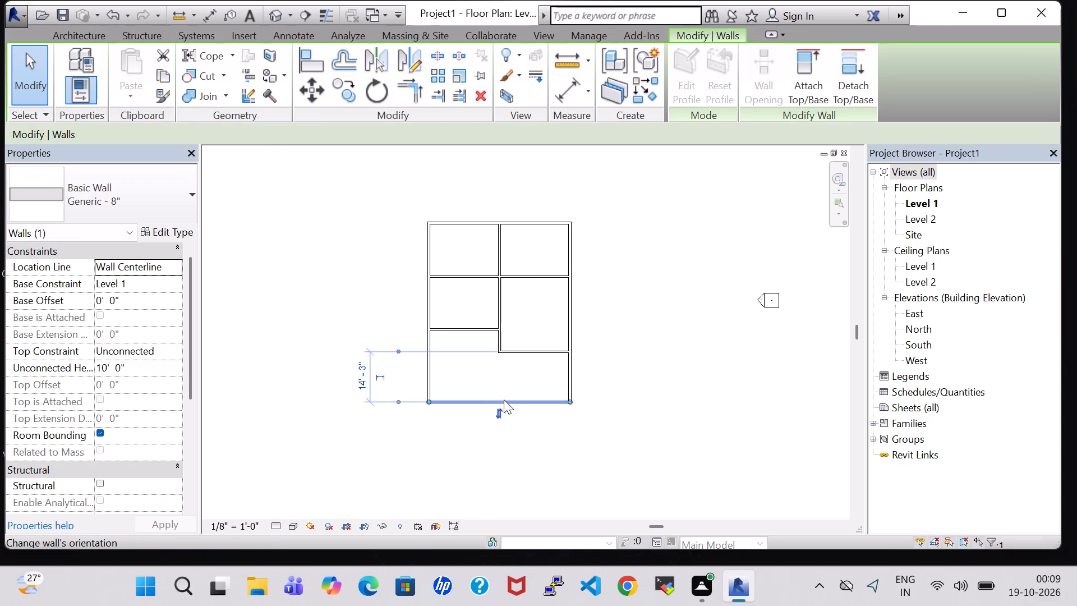
click(654, 384)
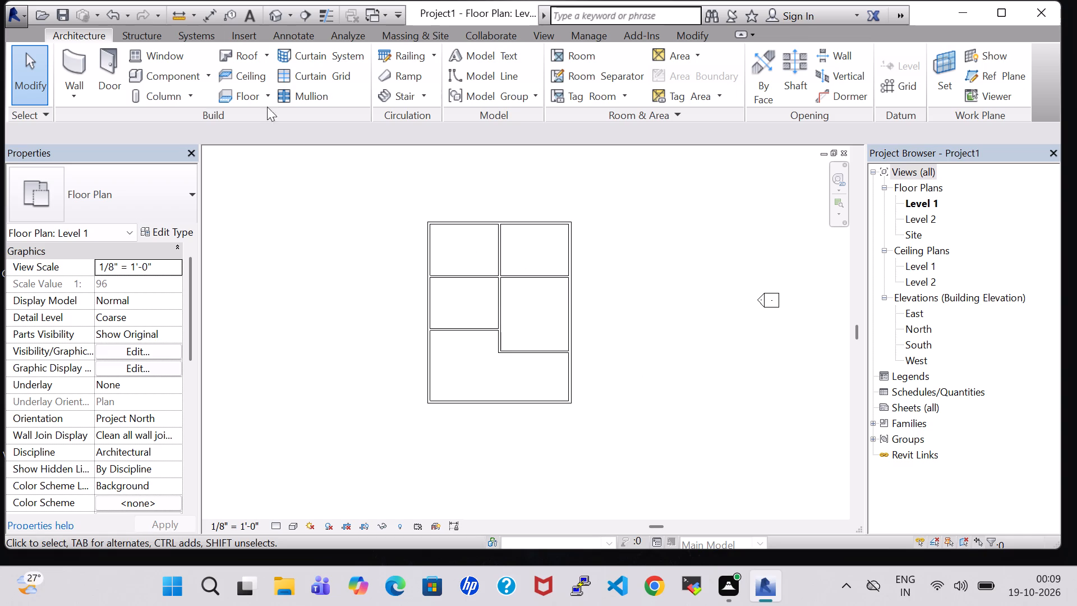
Place a Single-Flush 36" x 84" door in the southwest room's north partition, about 2'-2" from the central partition, swinging north.
click(107, 55)
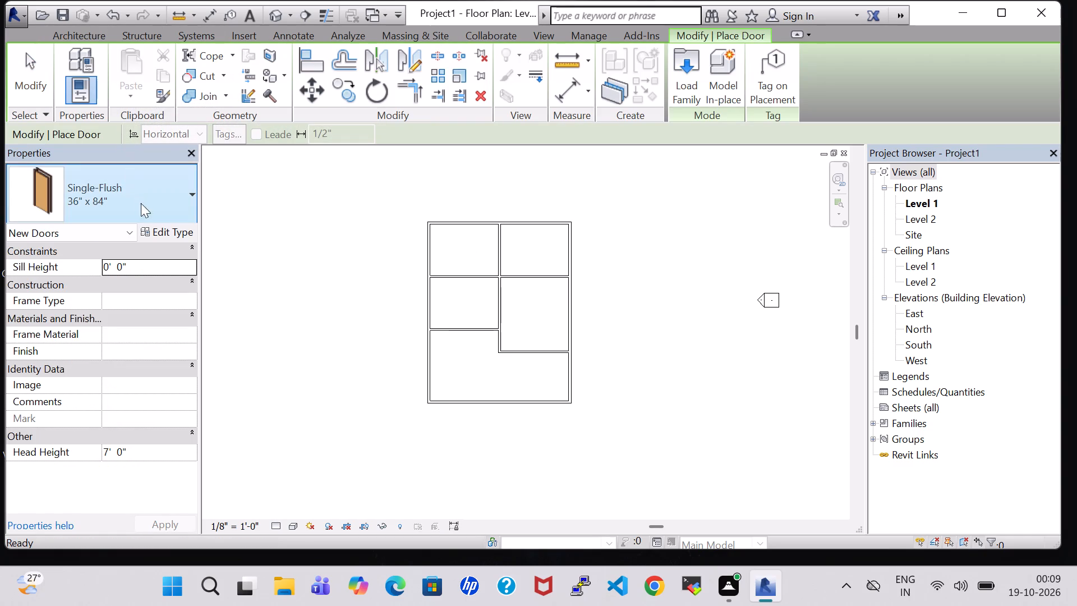
scroll(477, 341, up, 6)
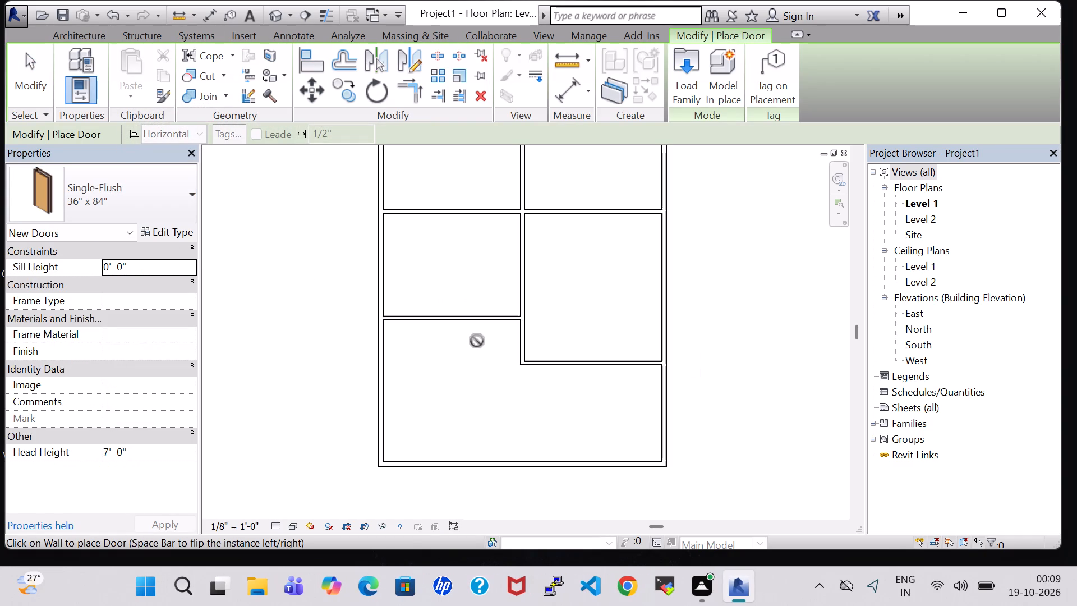
scroll(477, 341, up, 1)
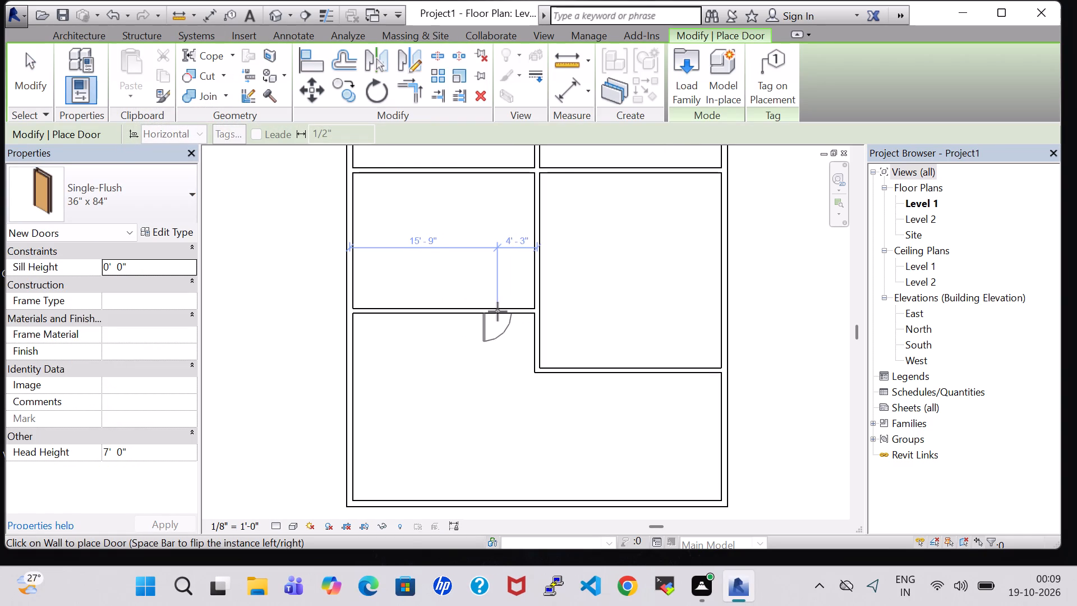
key(space)
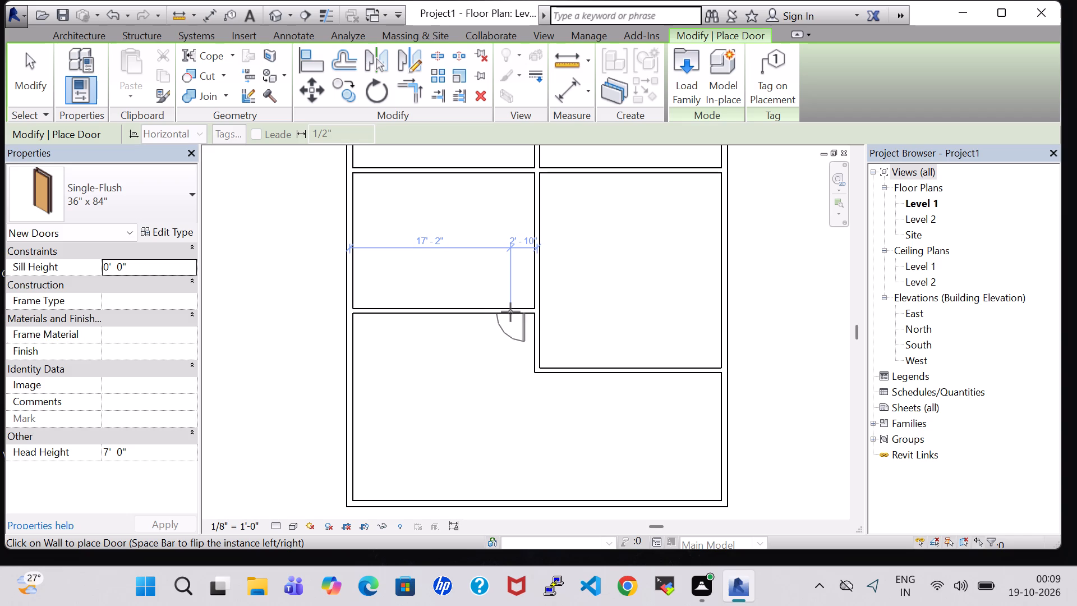
key(space)
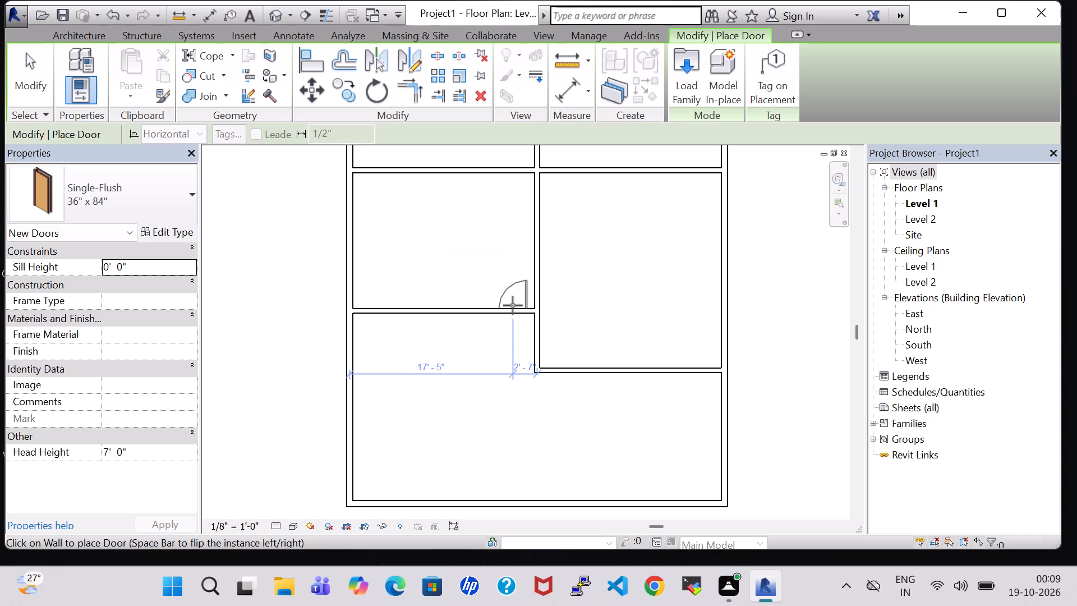
scroll(513, 305, up, 4)
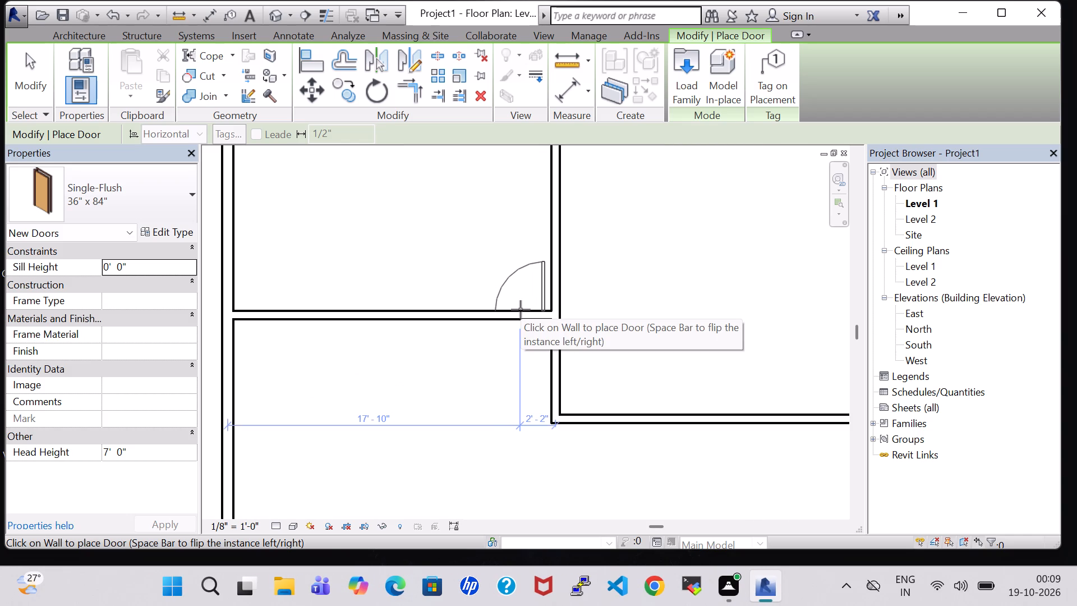
click(521, 310)
key(Escape)
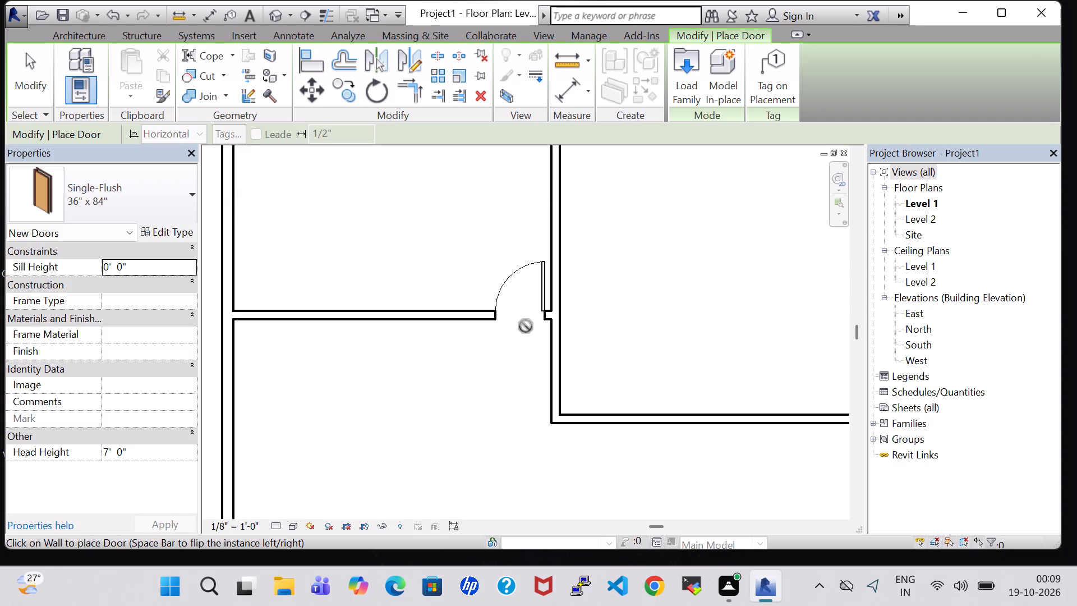
key(Escape)
Place a Single-Flush 36" x 84" door in the central partition, about 2'-0" south of the northern cross partition, swinging into the east room.
scroll(526, 326, down, 2)
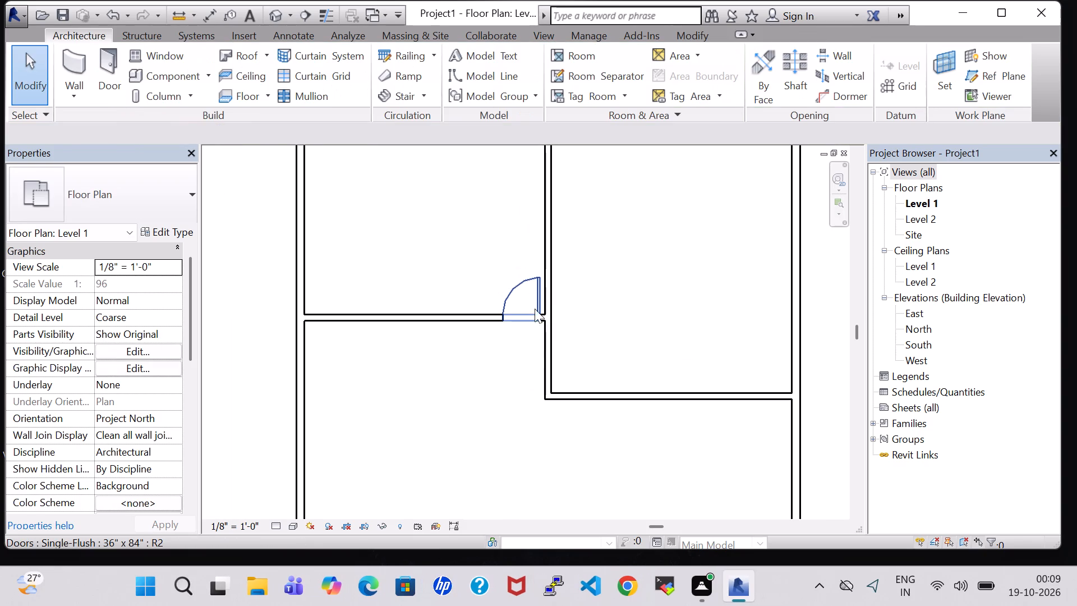
middle_drag(489, 198, 495, 289)
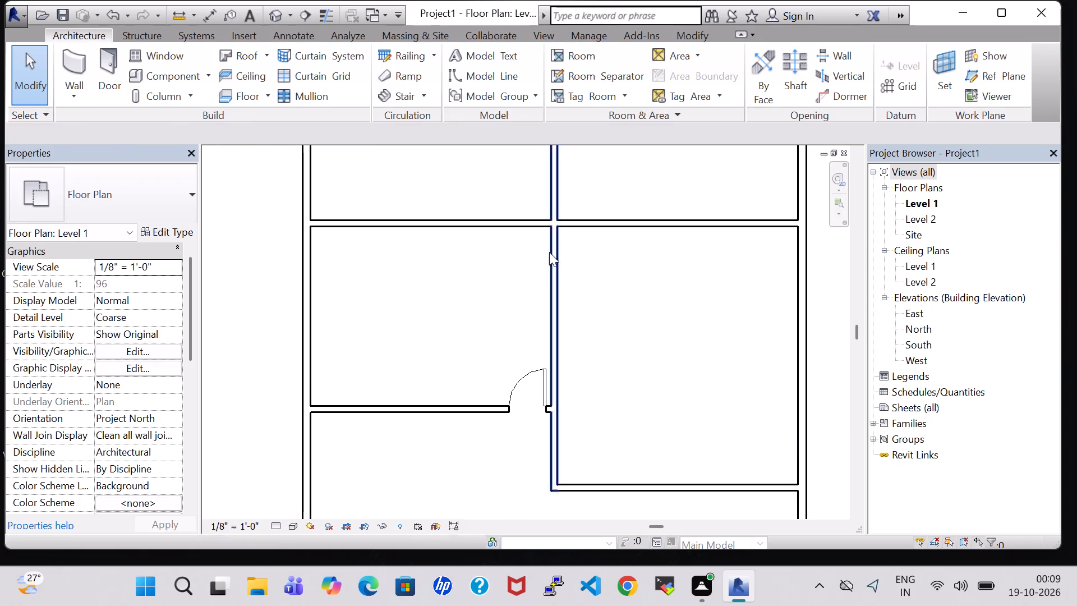
click(111, 57)
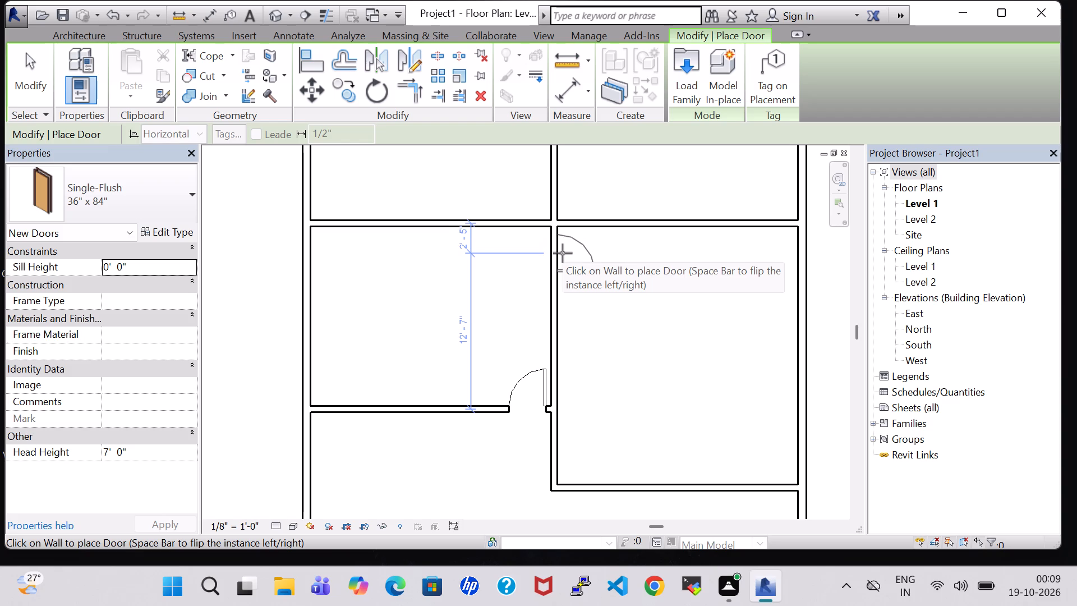
key(space)
scroll(563, 253, up, 3)
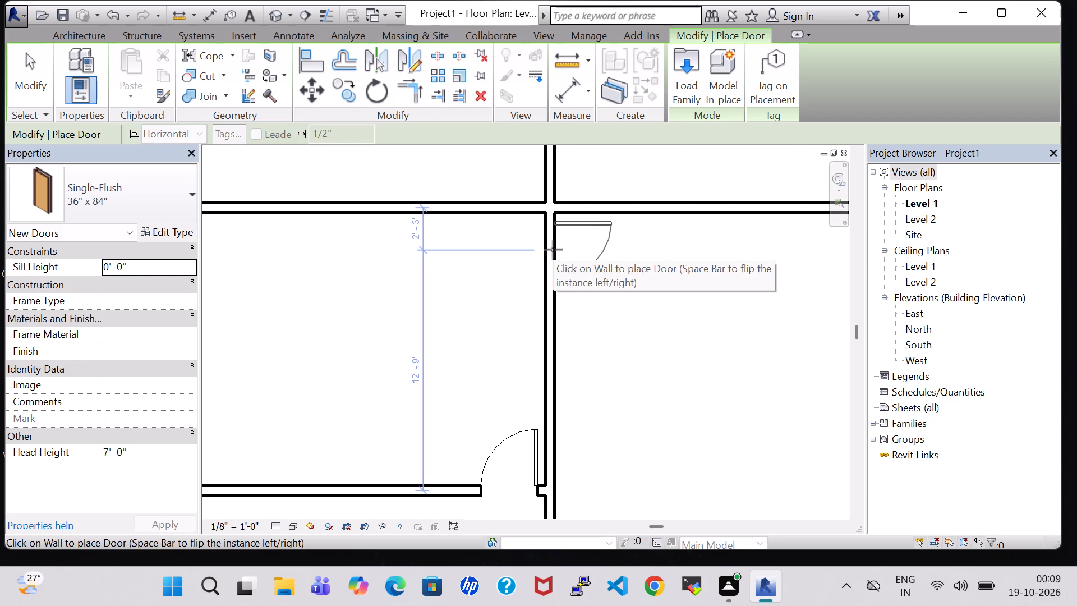
scroll(551, 249, up, 1)
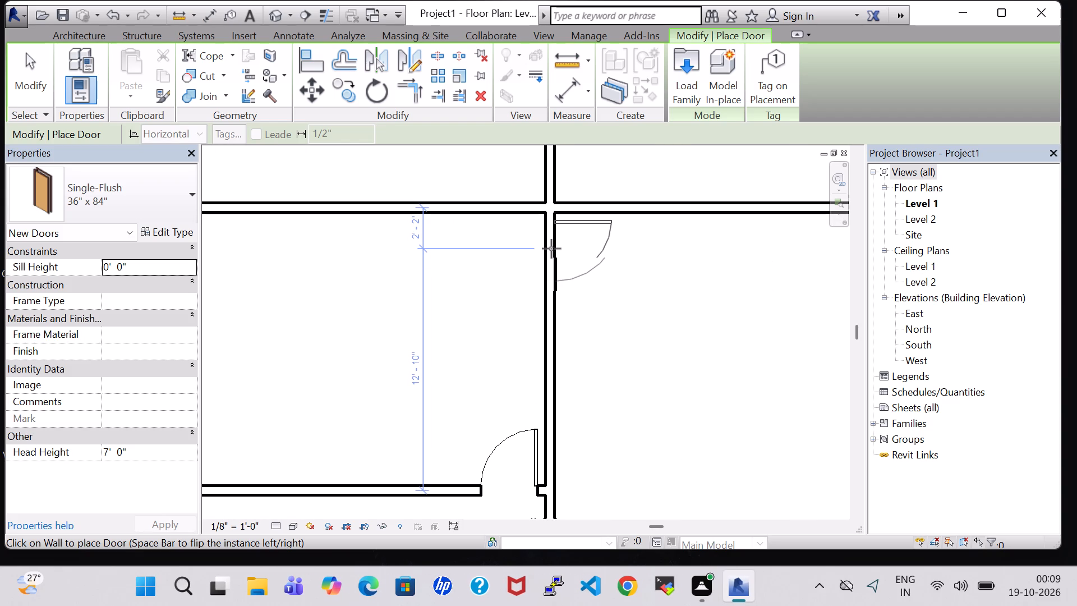
click(551, 245)
scroll(476, 274, down, 4)
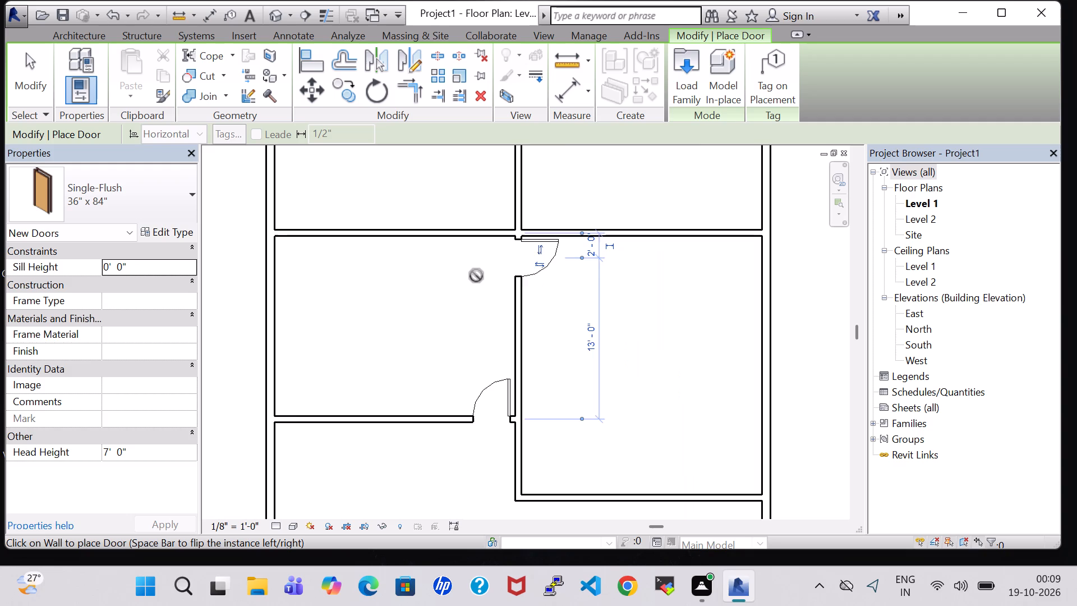
scroll(476, 276, down, 2)
key(Escape)
key(Escape)
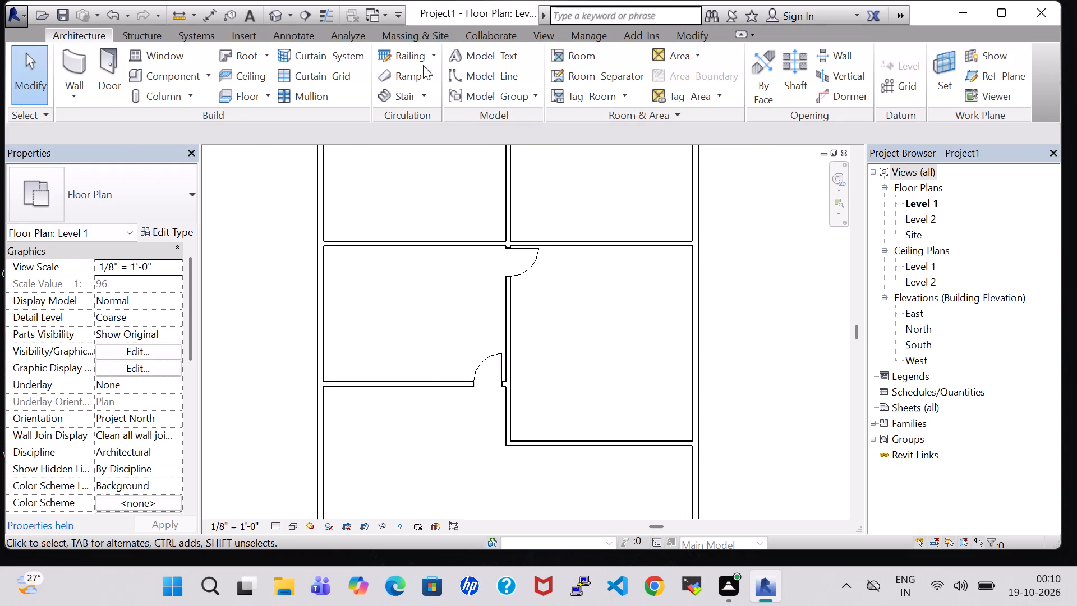
Split the northwest room's south partition about 5'-9" from the central partition and delete the segment between them.
click(685, 34)
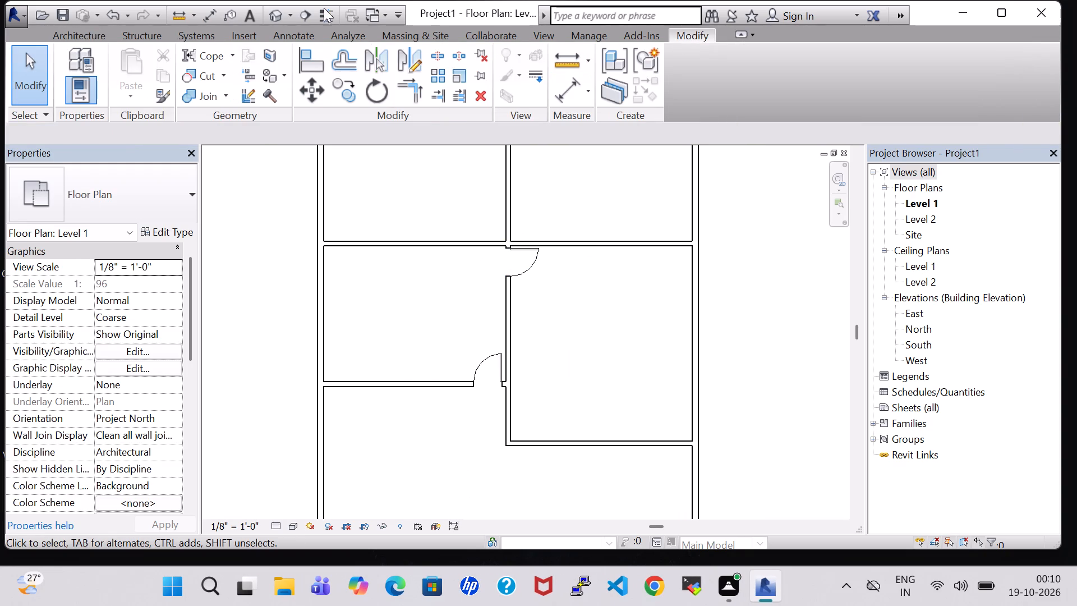
click(444, 48)
scroll(443, 186, up, 2)
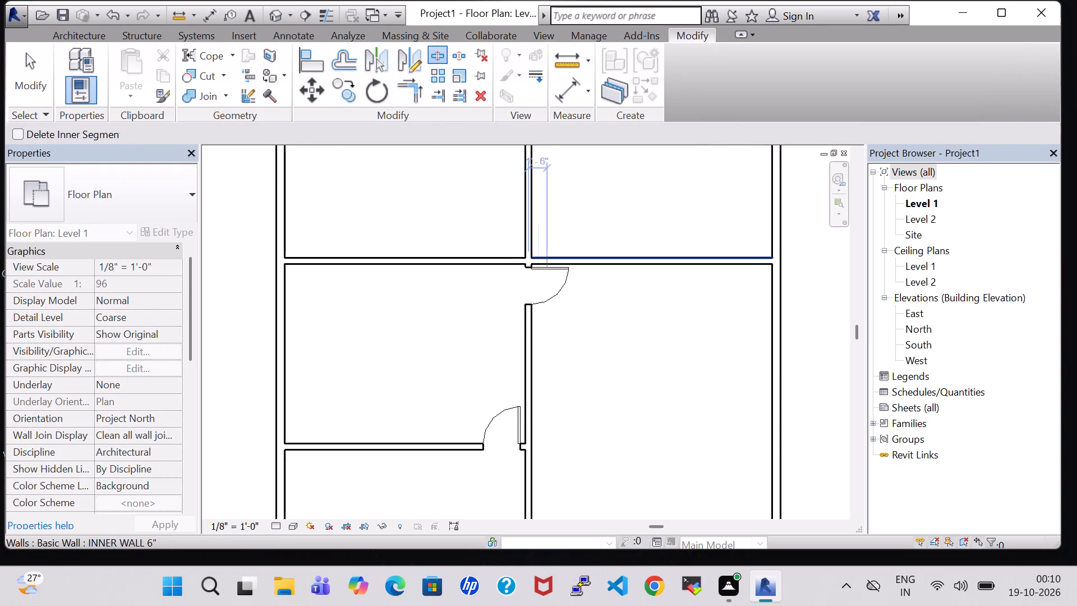
scroll(514, 278, up, 7)
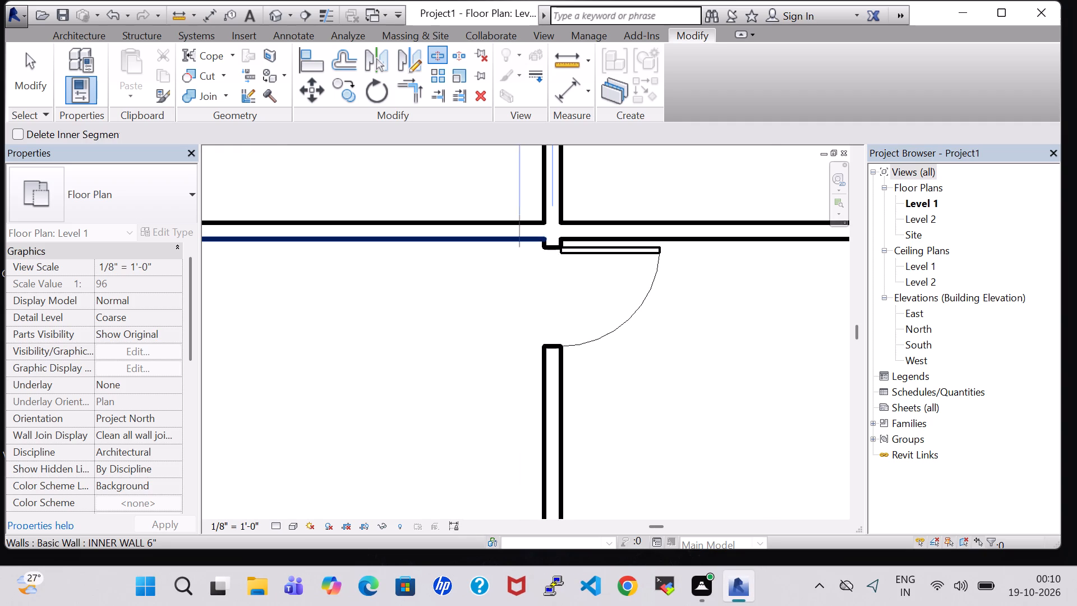
click(549, 233)
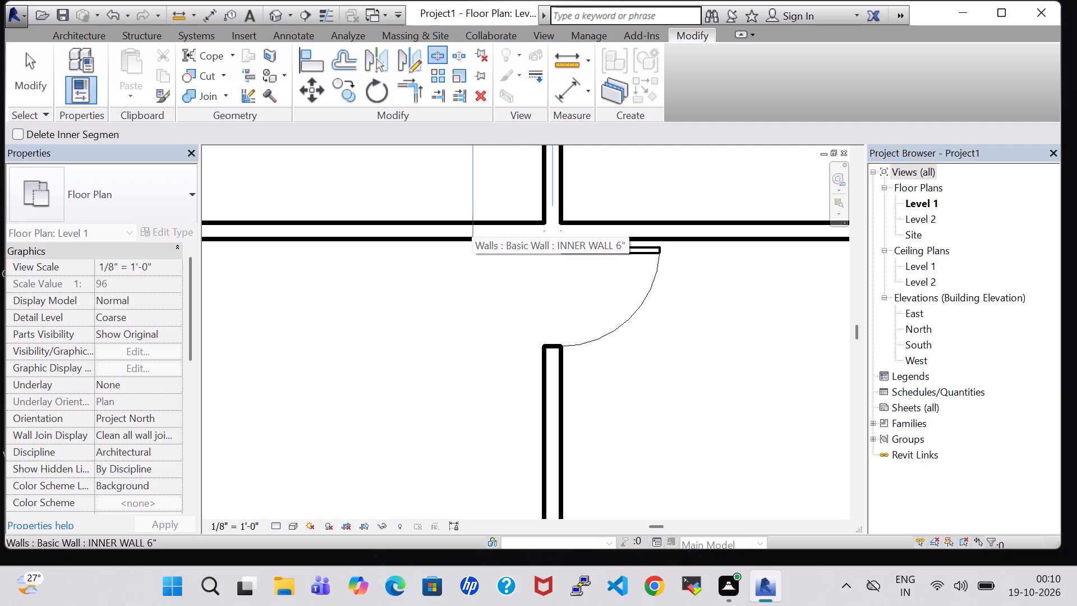
click(362, 219)
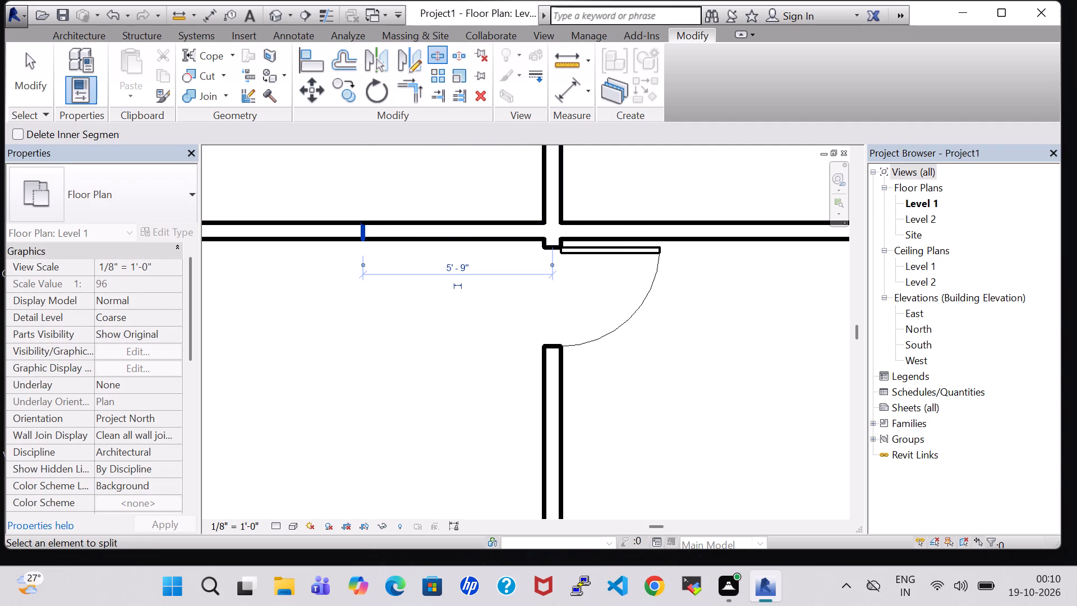
key(Escape)
key(Escape)
click(432, 236)
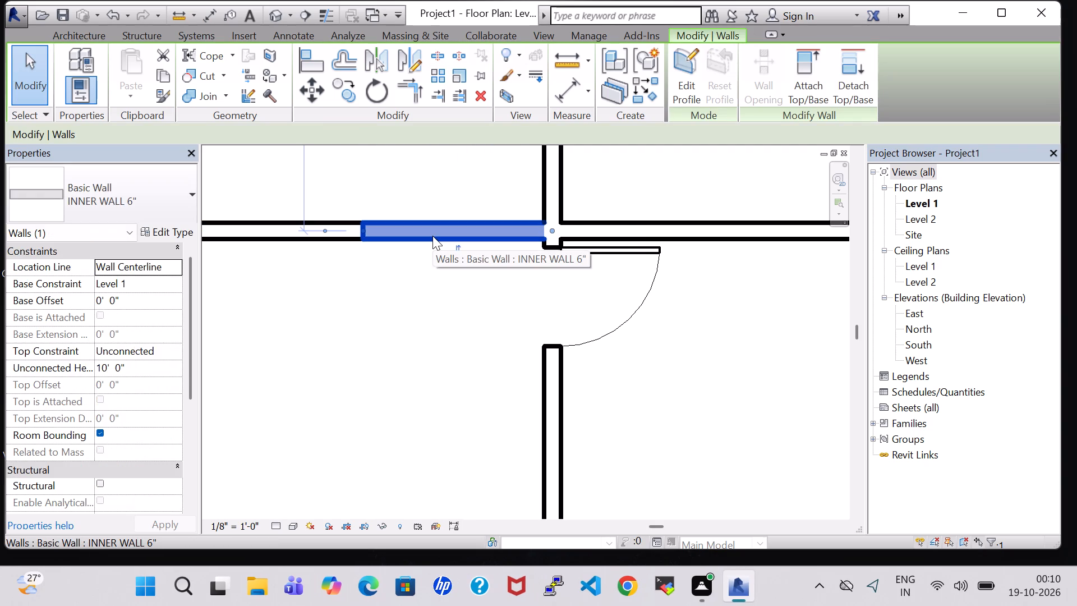
key(Delete)
Nudge the free end of the shortened west partition westward to about 6'-3" from the central partition.
scroll(481, 283, down, 7)
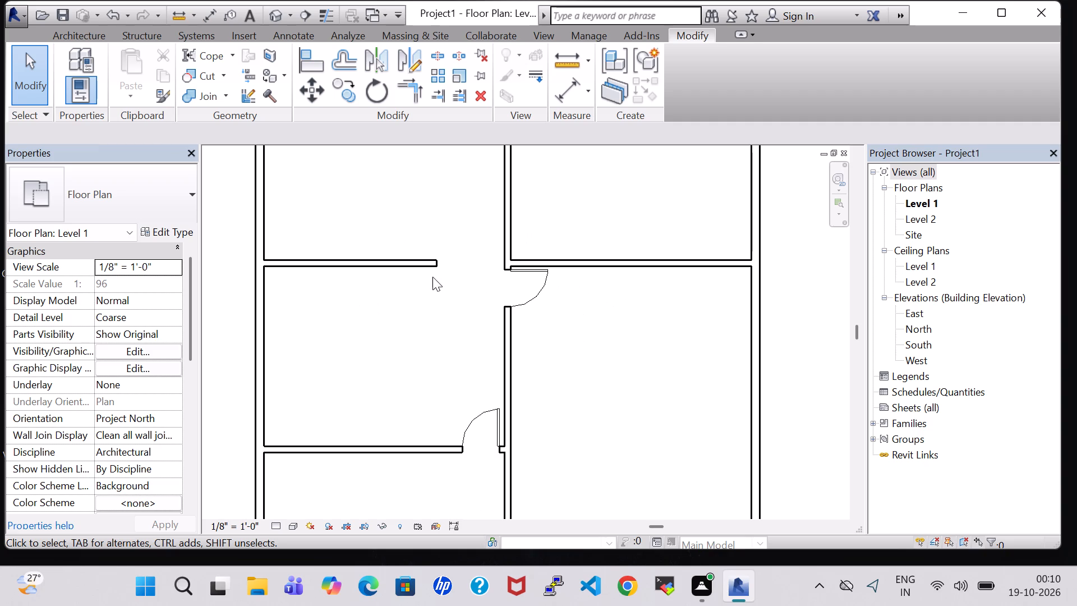
click(436, 261)
key(Left)
key(Left)
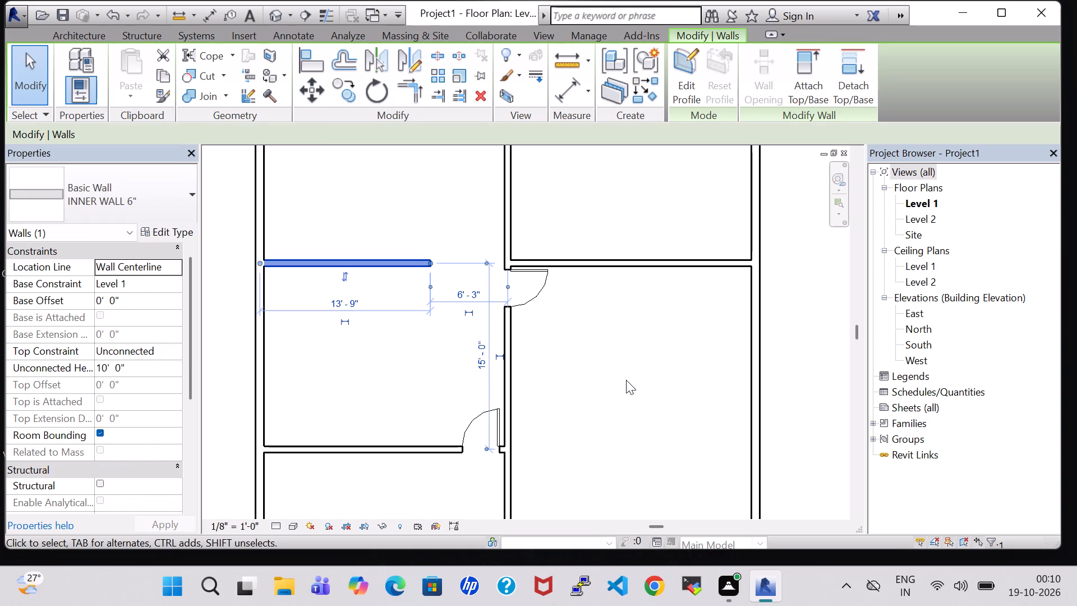
click(626, 380)
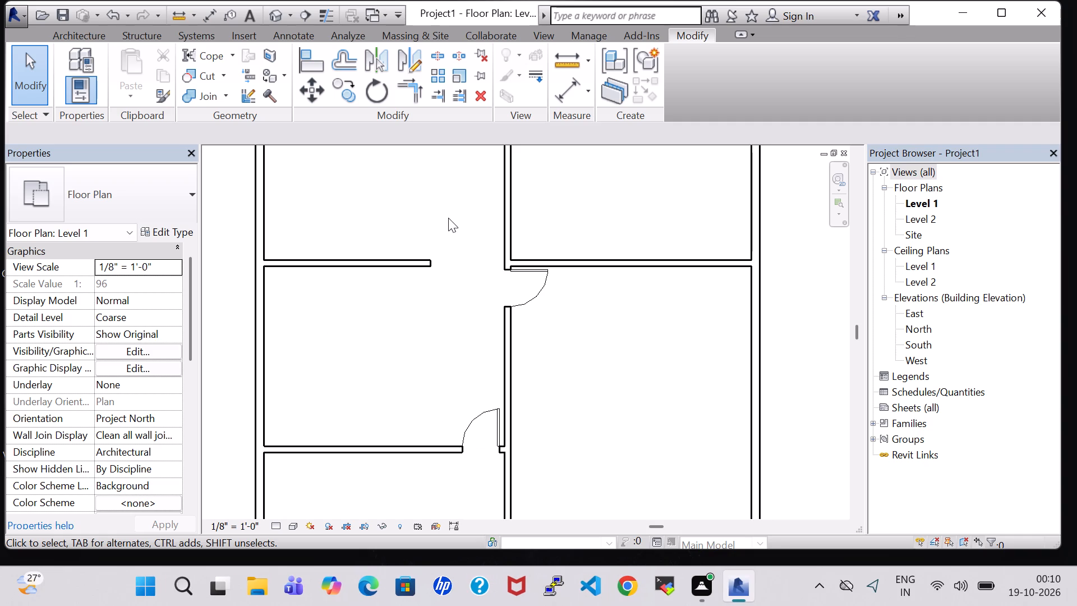
Draw Generic - 8" walls about 7'-5" south from the north exterior wall, then about 4'-11" east to the central partition.
middle_drag(448, 218, 455, 324)
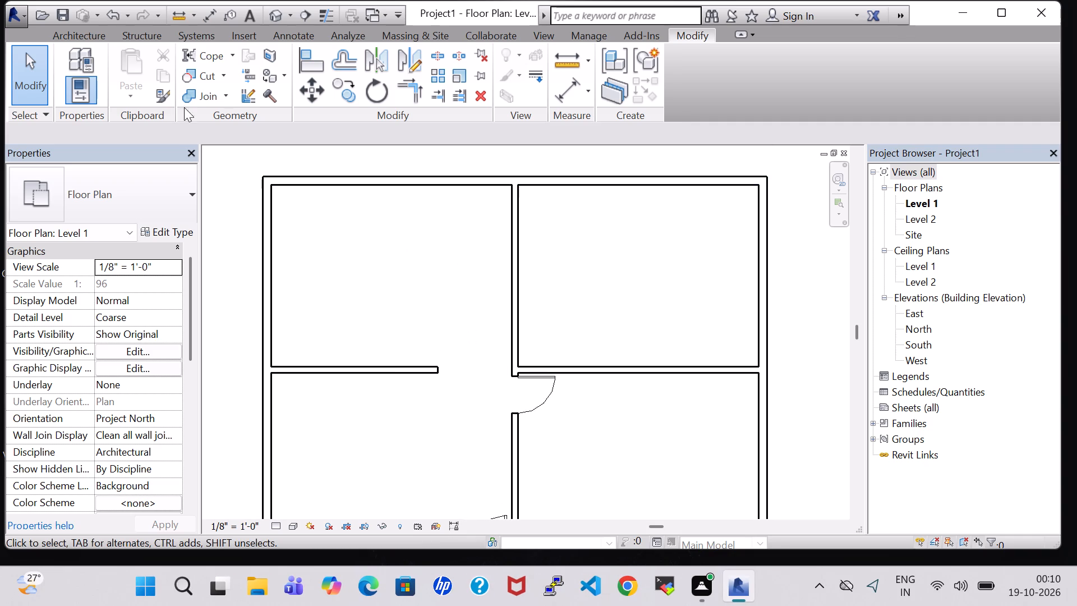
click(73, 36)
click(84, 57)
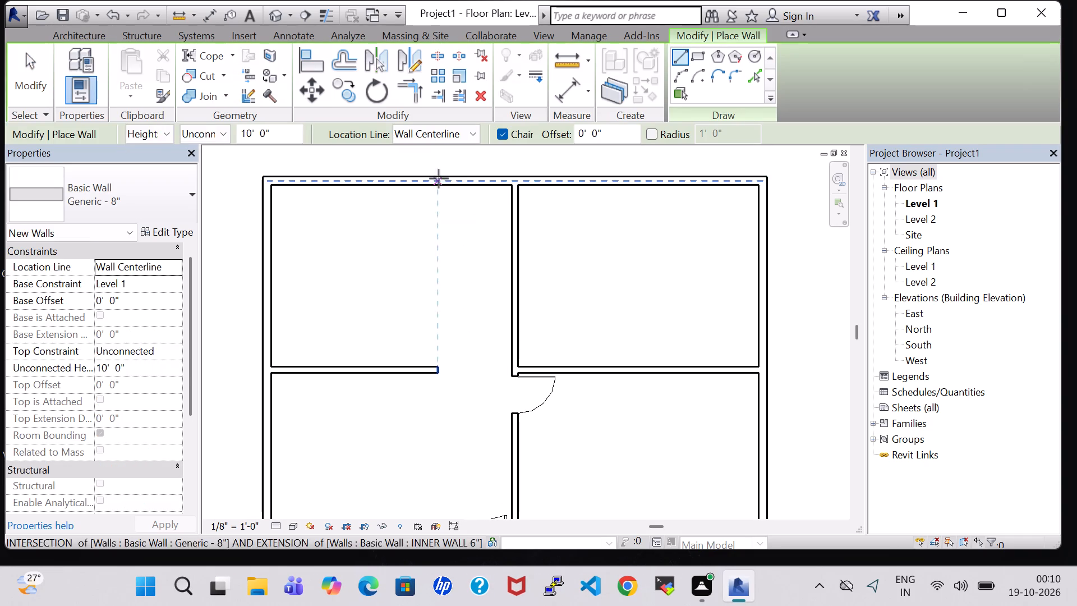
click(454, 187)
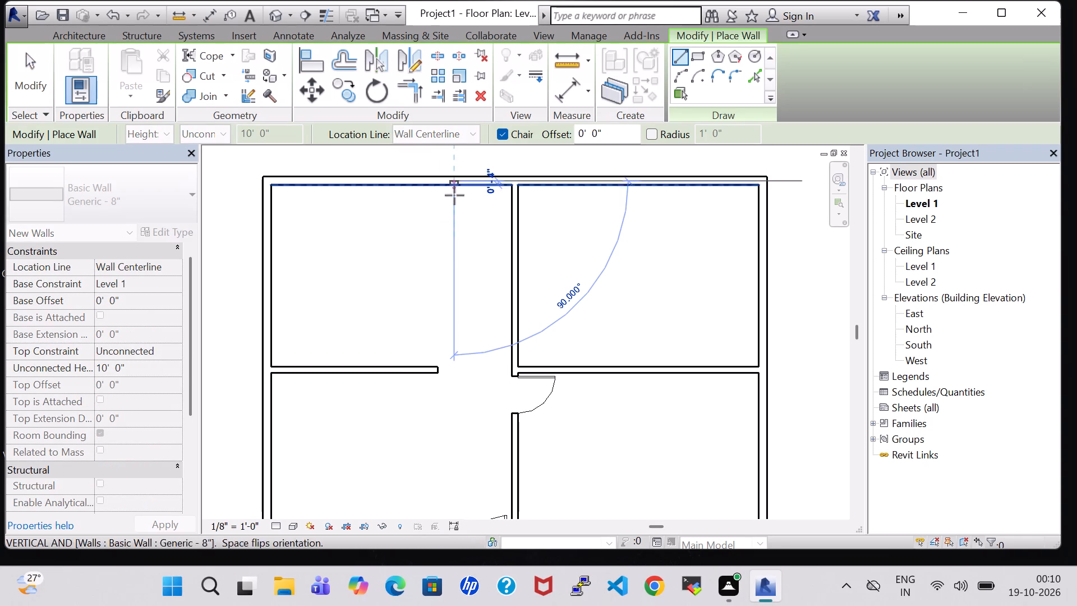
click(454, 273)
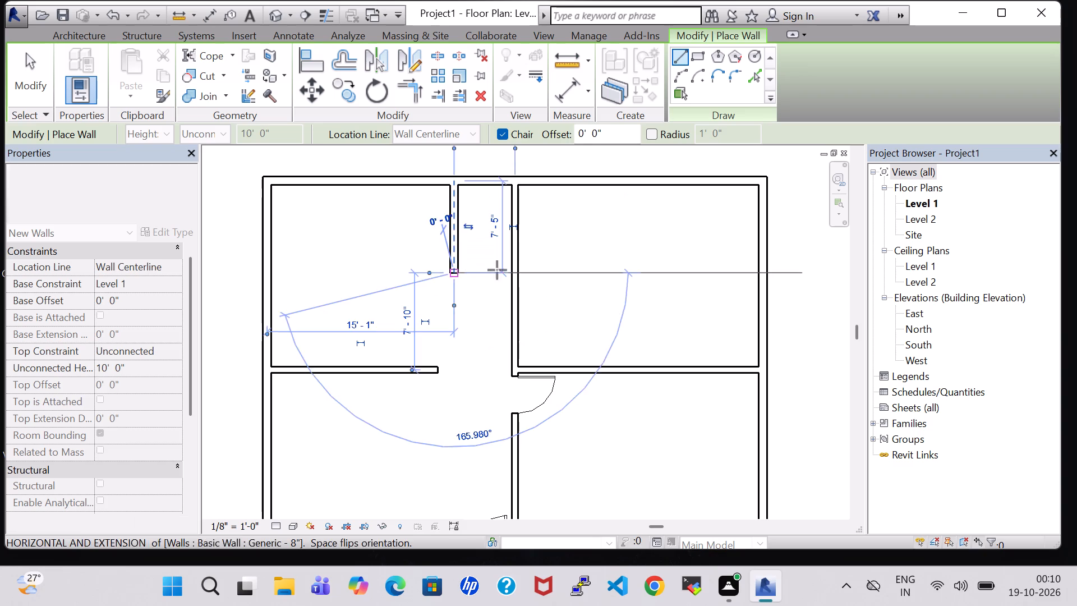
click(515, 270)
key(Escape)
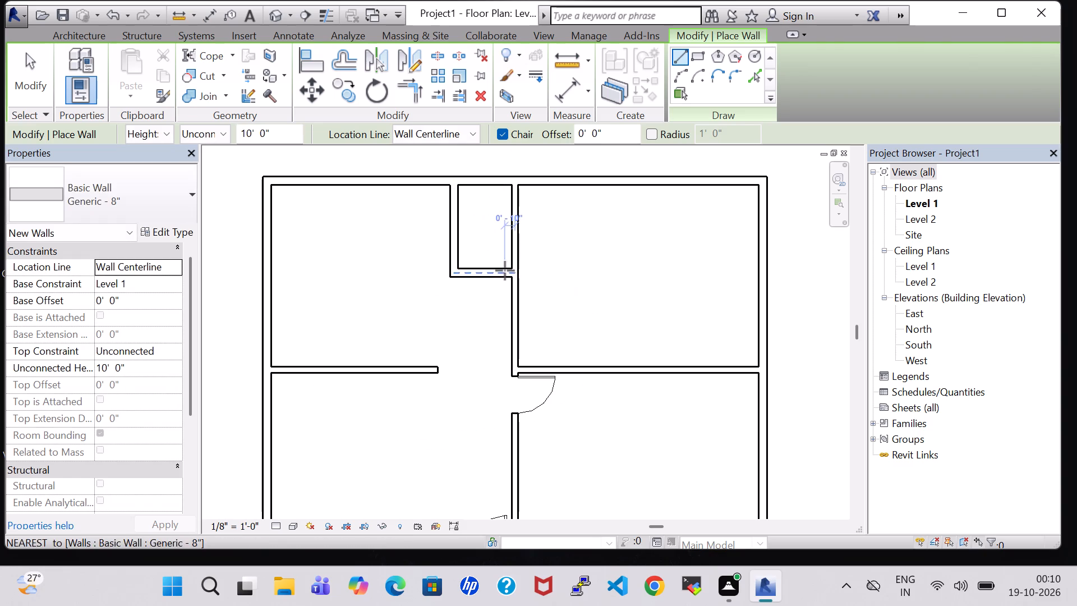
key(Escape)
Change the two new walls enclosing the small northern room to the INNER WALL 6" type.
click(447, 223)
click(121, 179)
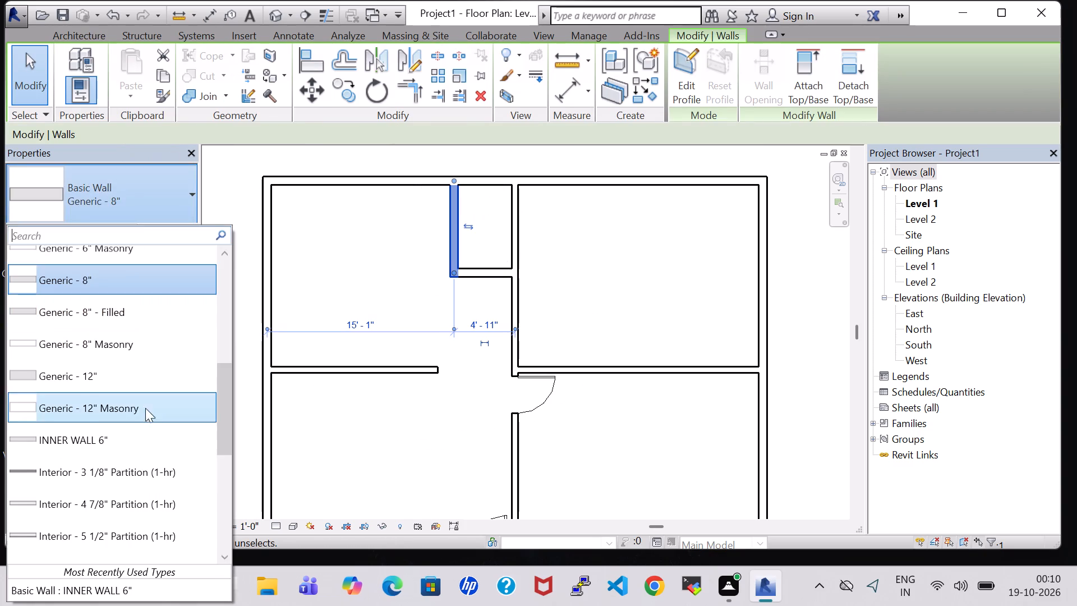
click(122, 593)
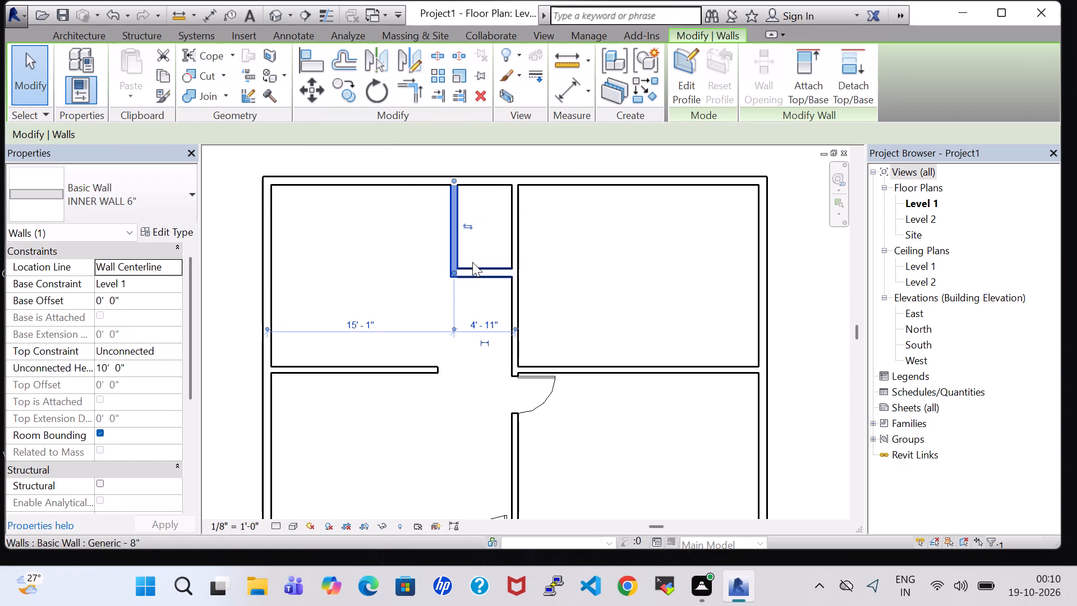
click(478, 268)
click(120, 195)
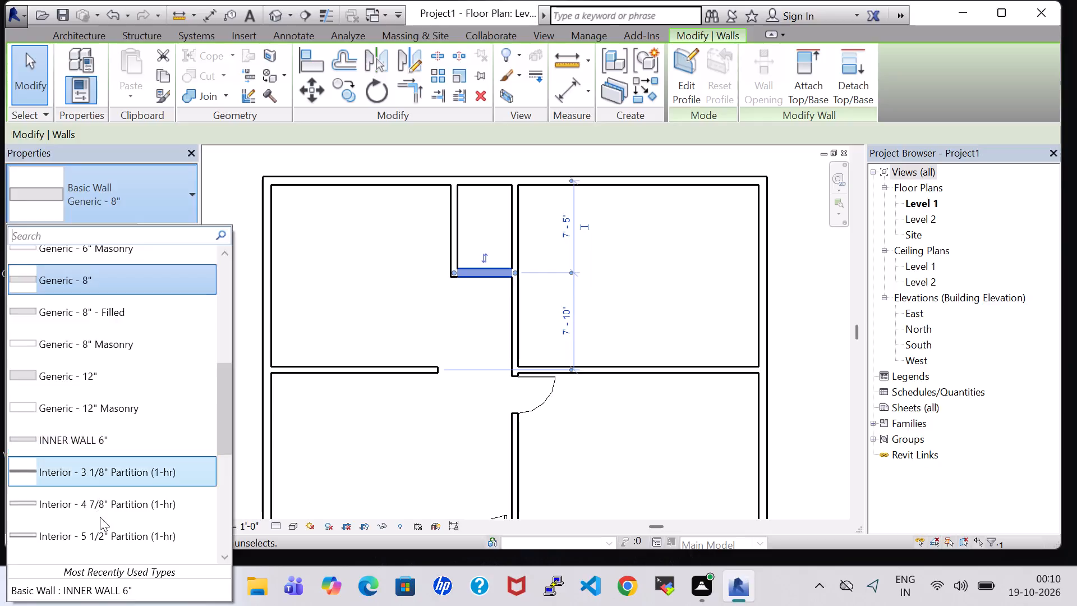
click(123, 593)
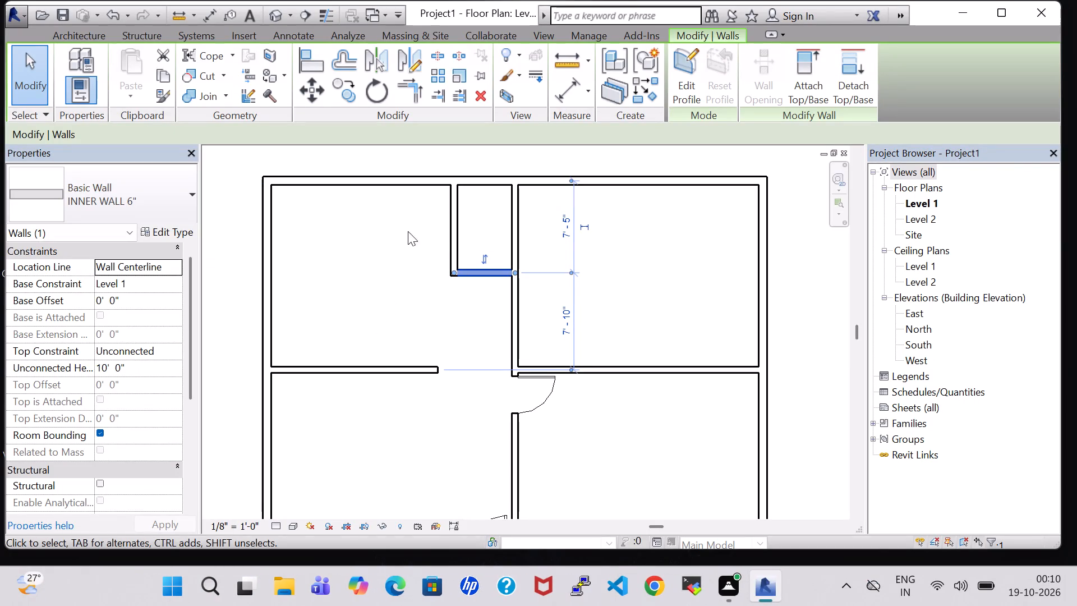
Duplicate the INNER WALL 6" type of the small northern room's south wall as INNER WALL 4".
click(152, 232)
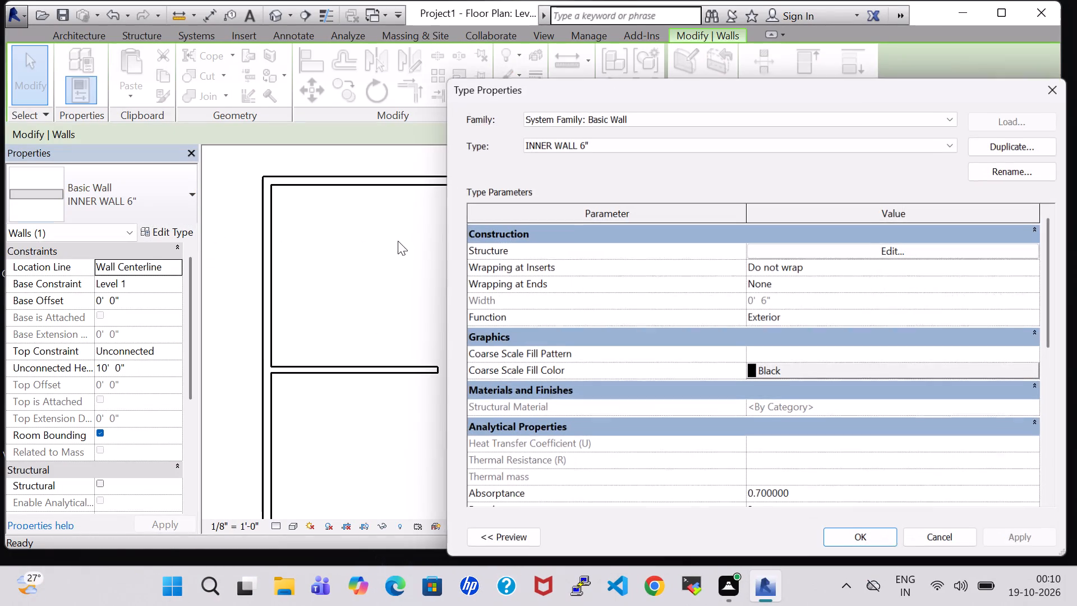
click(997, 138)
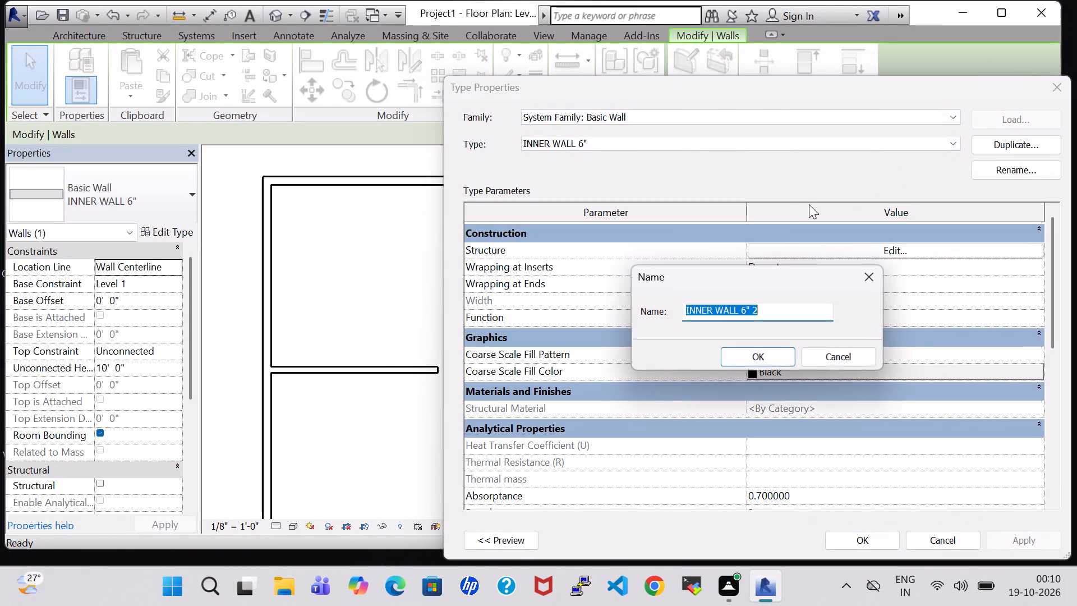
click(768, 312)
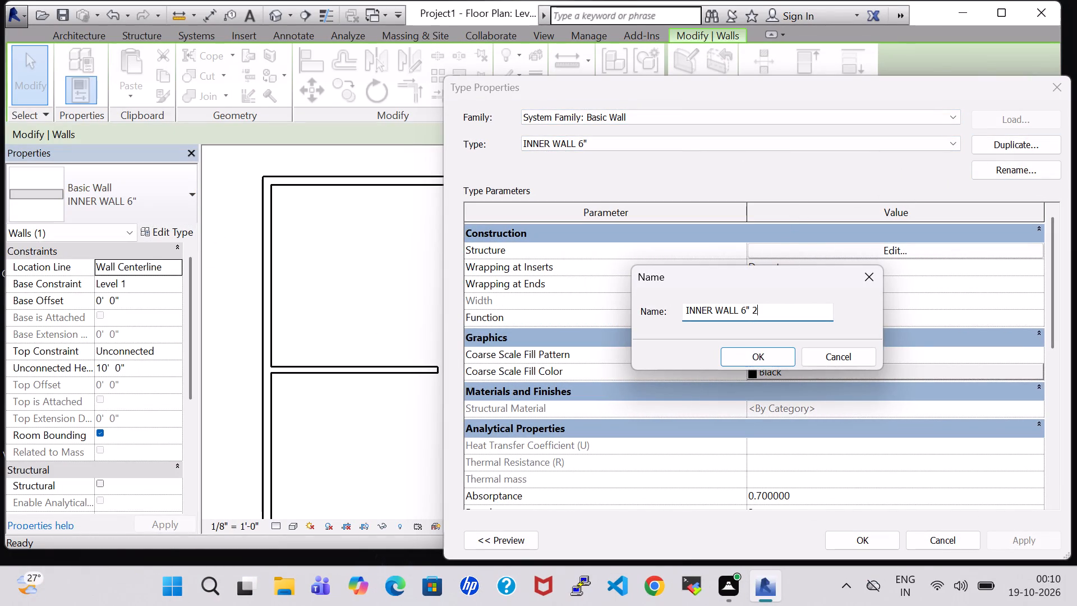
key(BackSpace)
key(BackSpace)
key(BackSpace)
key(BackSpace)
key(4)
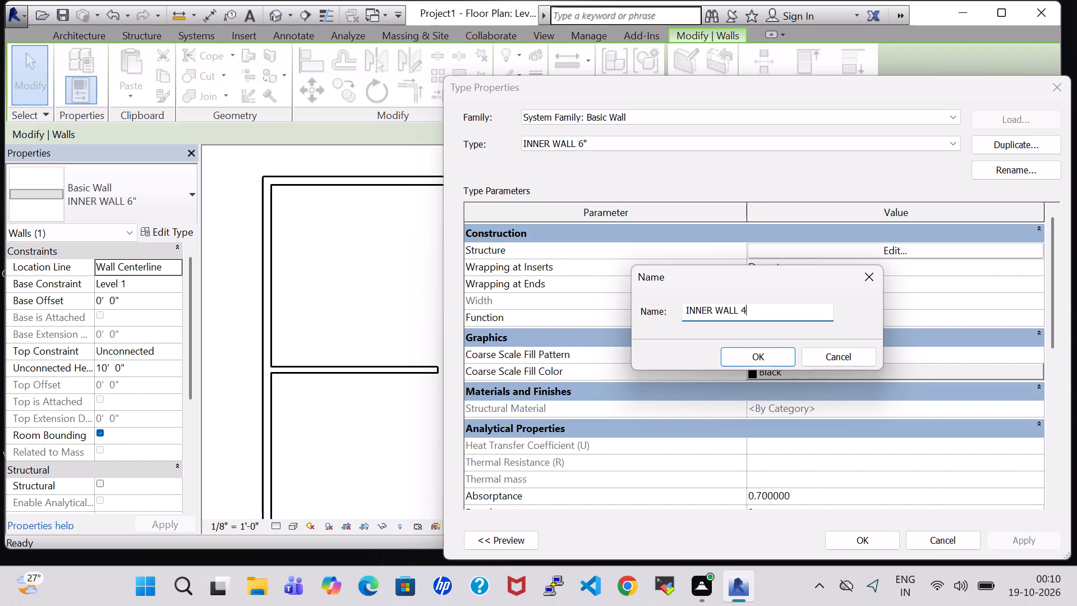
key(shift+quotedbl)
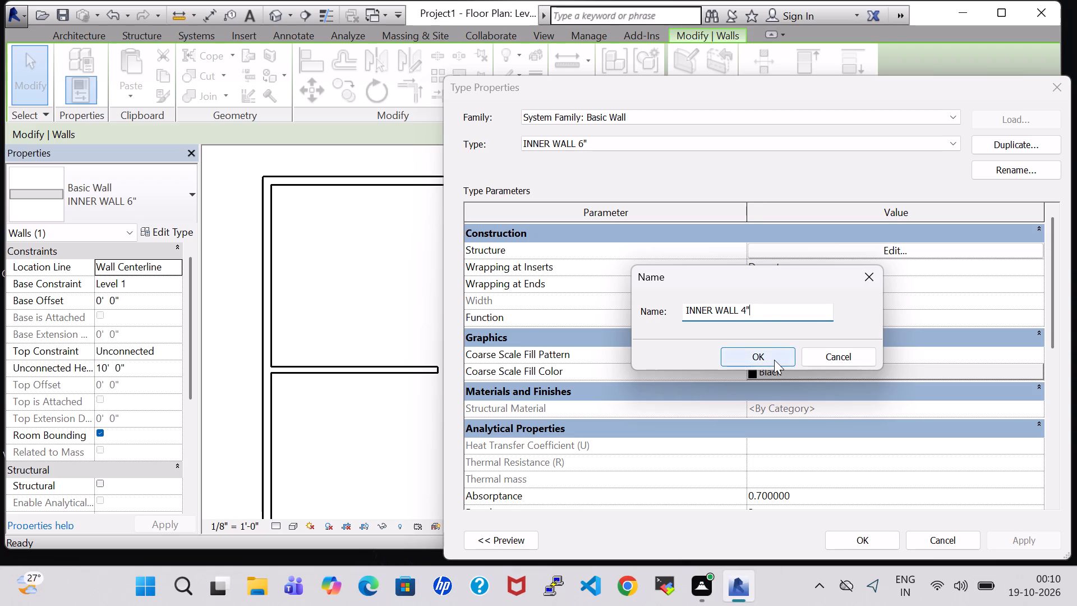
click(774, 360)
Set the structure layer thickness of the INNER WALL 4" type to 4" and apply the type.
click(893, 251)
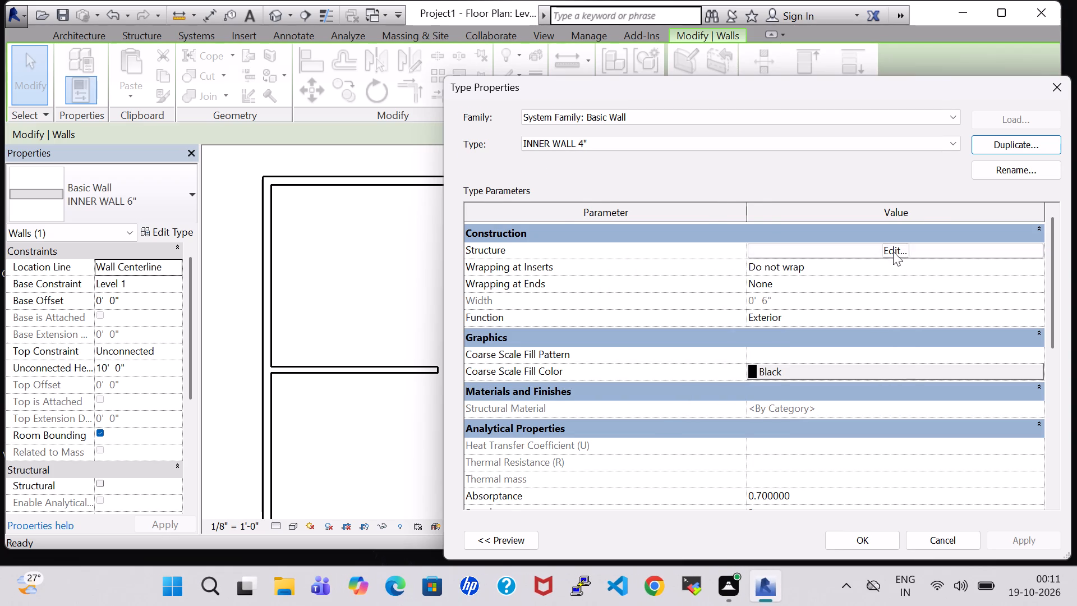
click(784, 250)
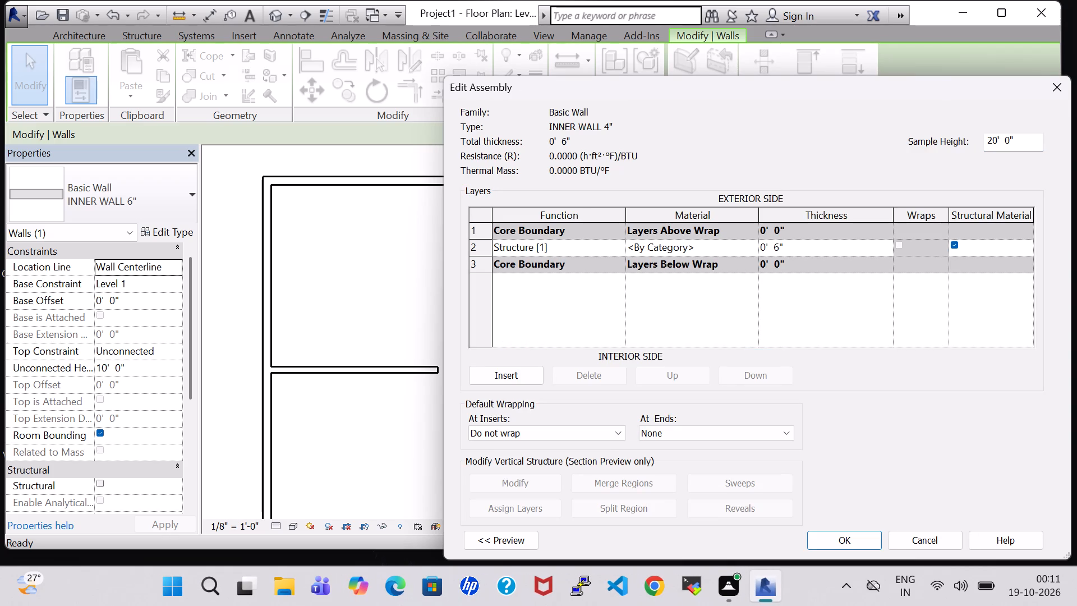
click(779, 249)
key(BackSpace)
key(4)
click(841, 533)
click(876, 535)
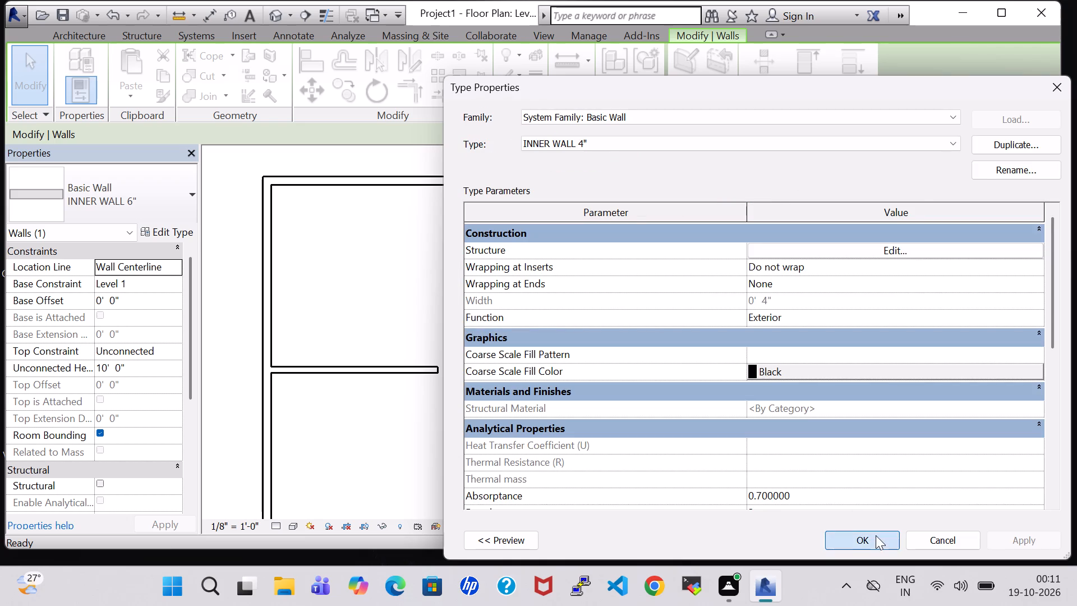
Change the small northern room's west wall to the INNER WALL 4" type.
click(463, 222)
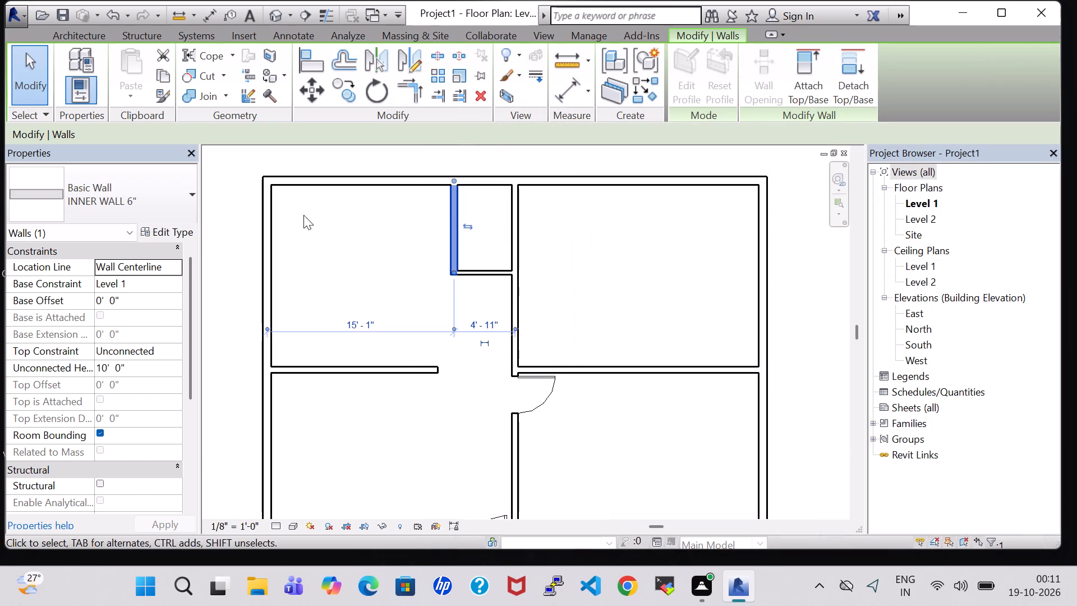
click(178, 201)
click(139, 573)
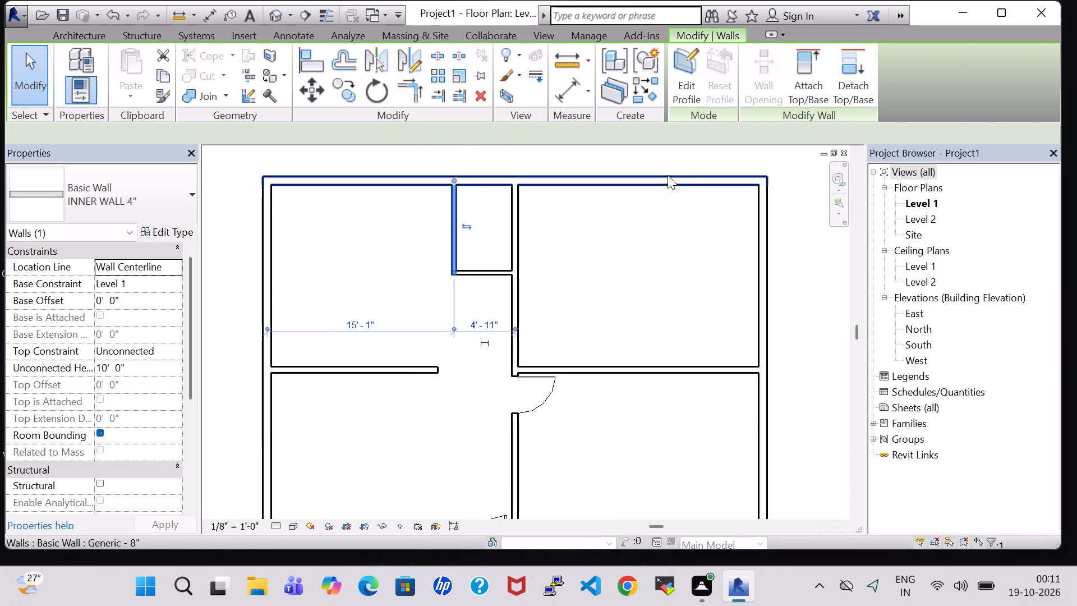
click(617, 267)
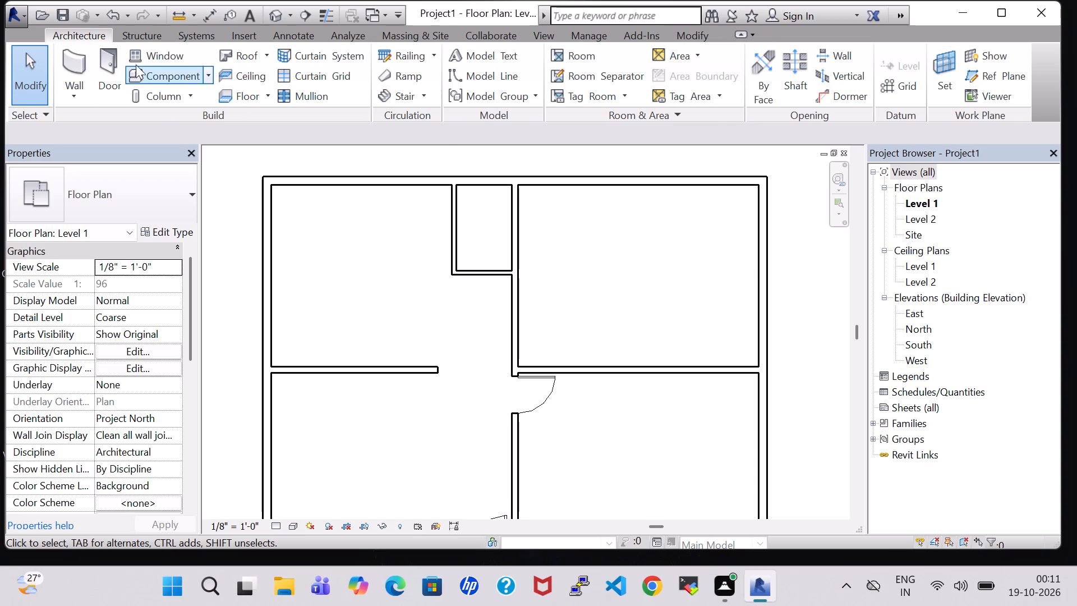
Place a Single-Flush 30" x 80" door in the small room's west wall, centred about 1'-7" from its south wall and swinging inward.
click(105, 58)
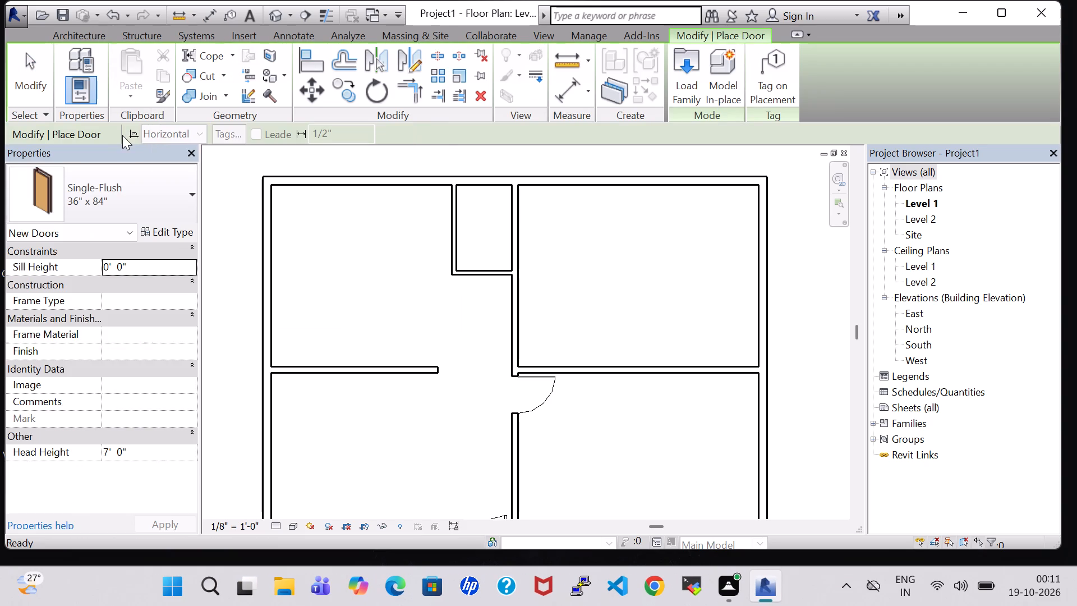
click(103, 192)
scroll(96, 248, up, 3)
click(99, 250)
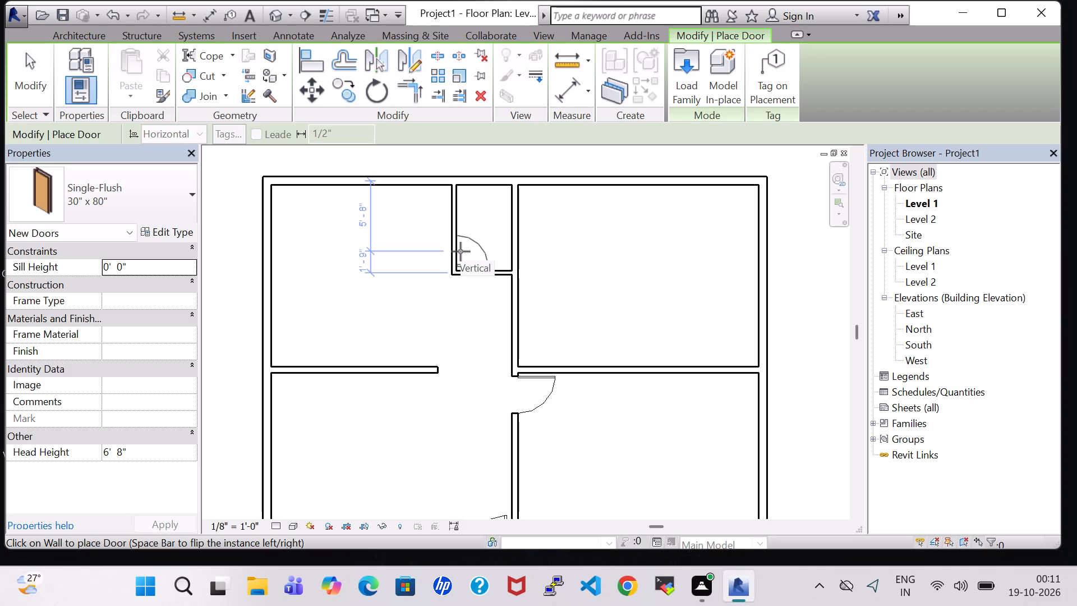
scroll(461, 251, up, 5)
click(454, 254)
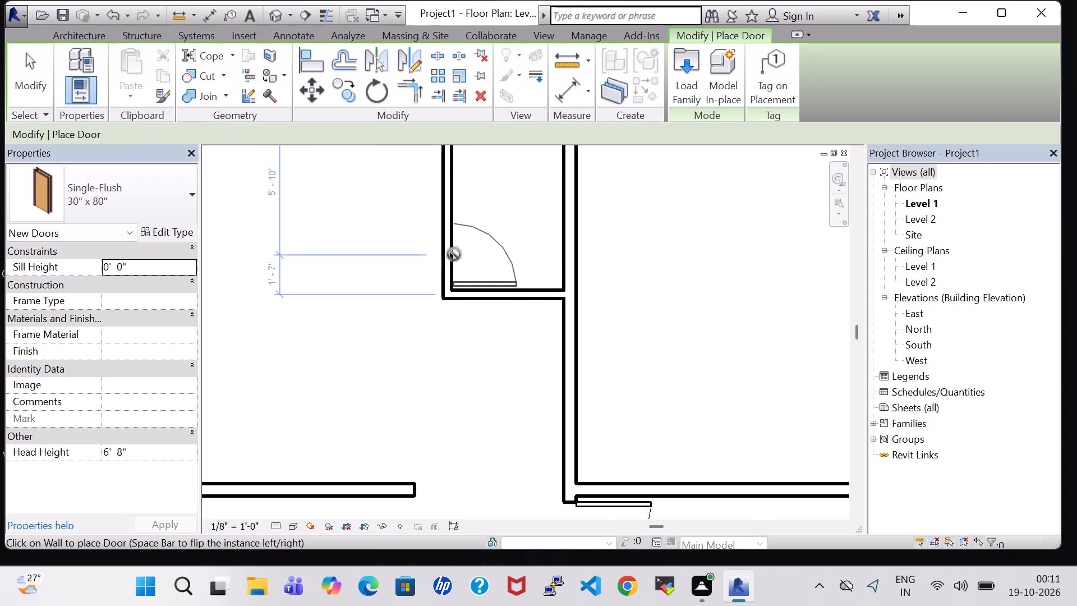
scroll(433, 254, down, 6)
key(Escape)
key(Escape)
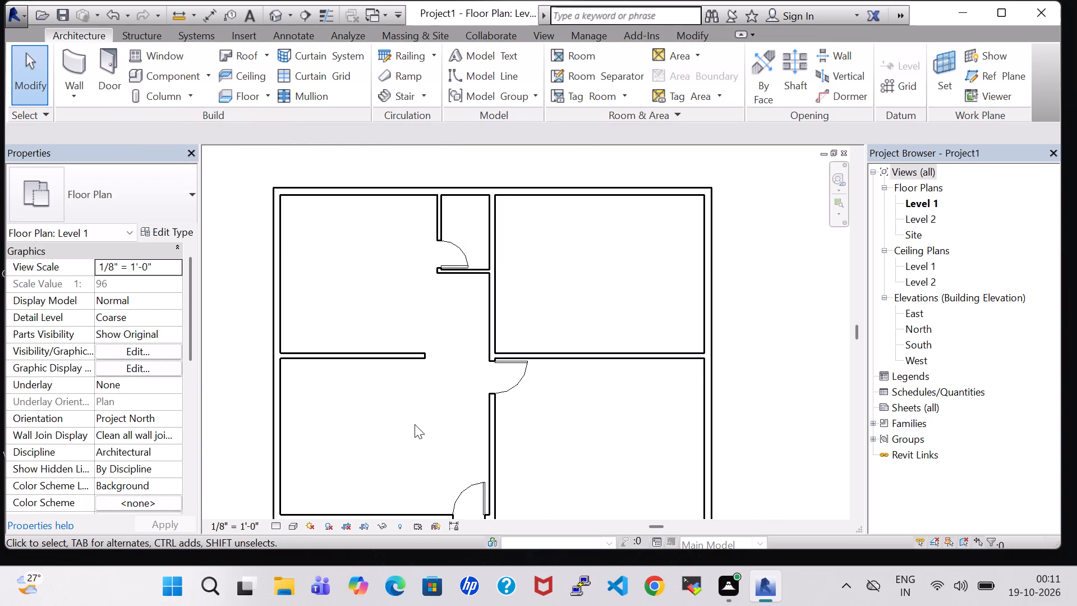
Draw an INNER WALL 4" partition about 11'-4" east from the west exterior wall, about 3'-2" south of the north exterior wall.
click(172, 54)
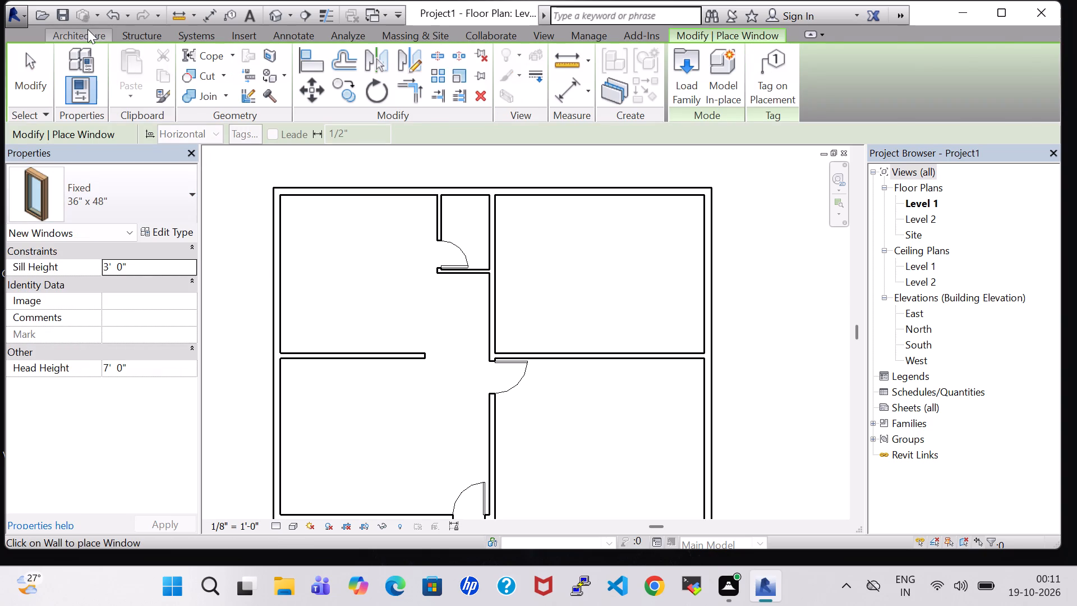
click(88, 29)
click(76, 74)
click(157, 208)
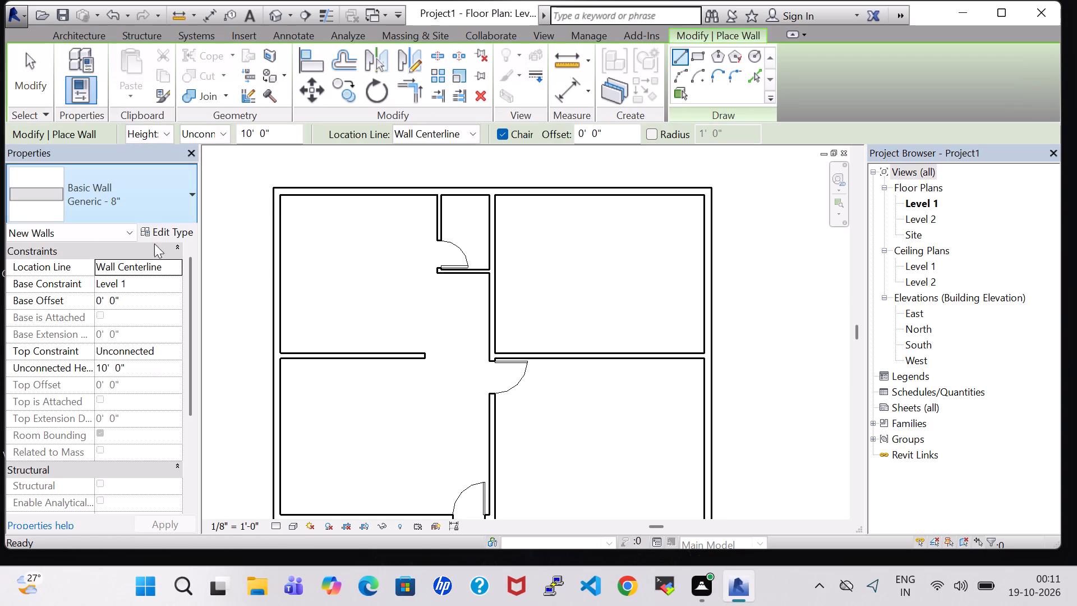
click(121, 569)
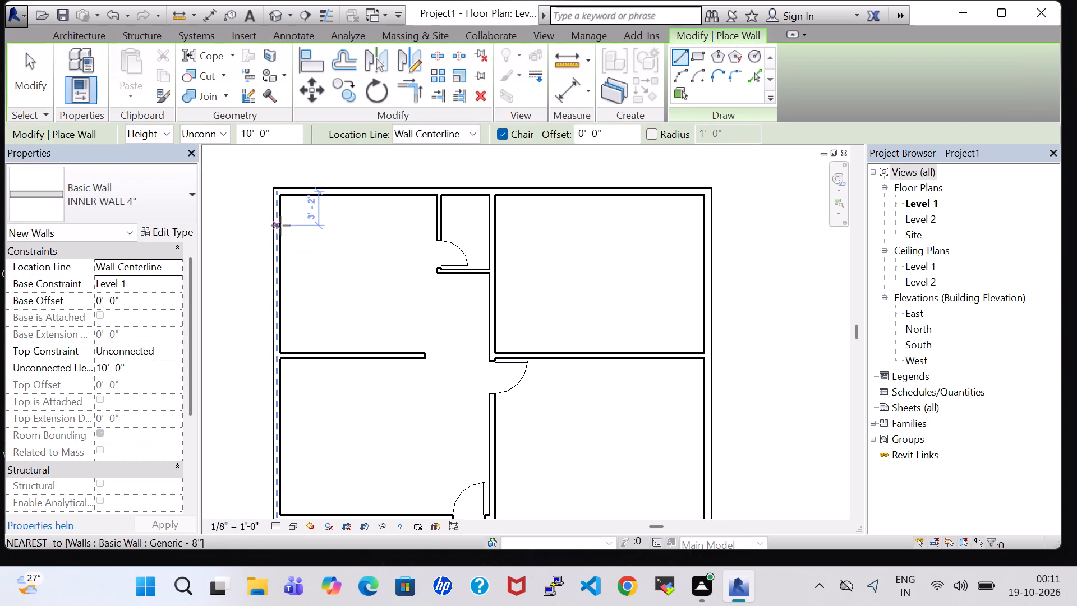
click(280, 226)
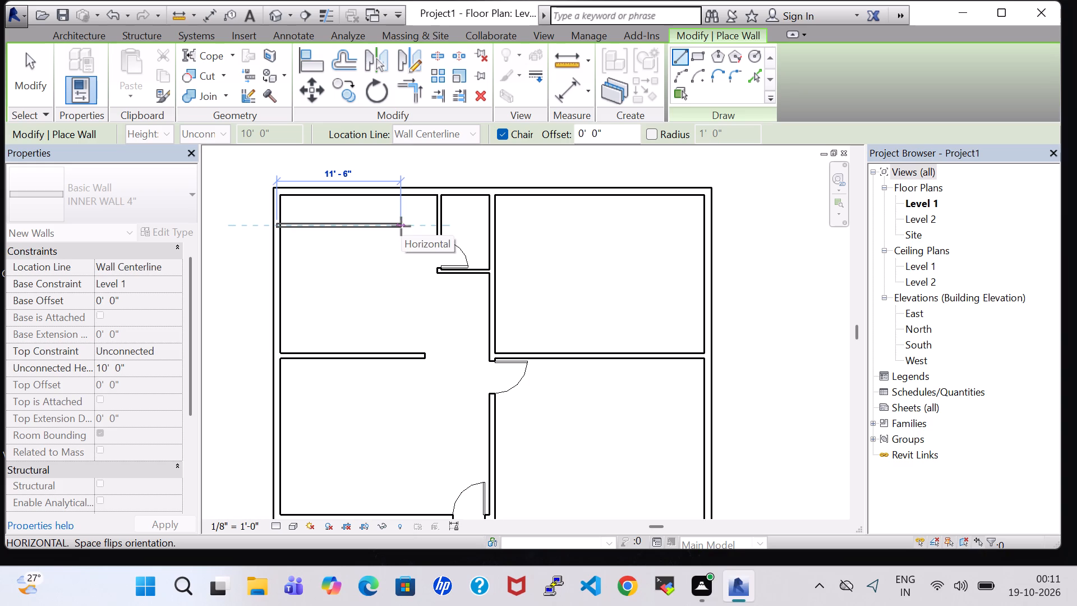
click(399, 226)
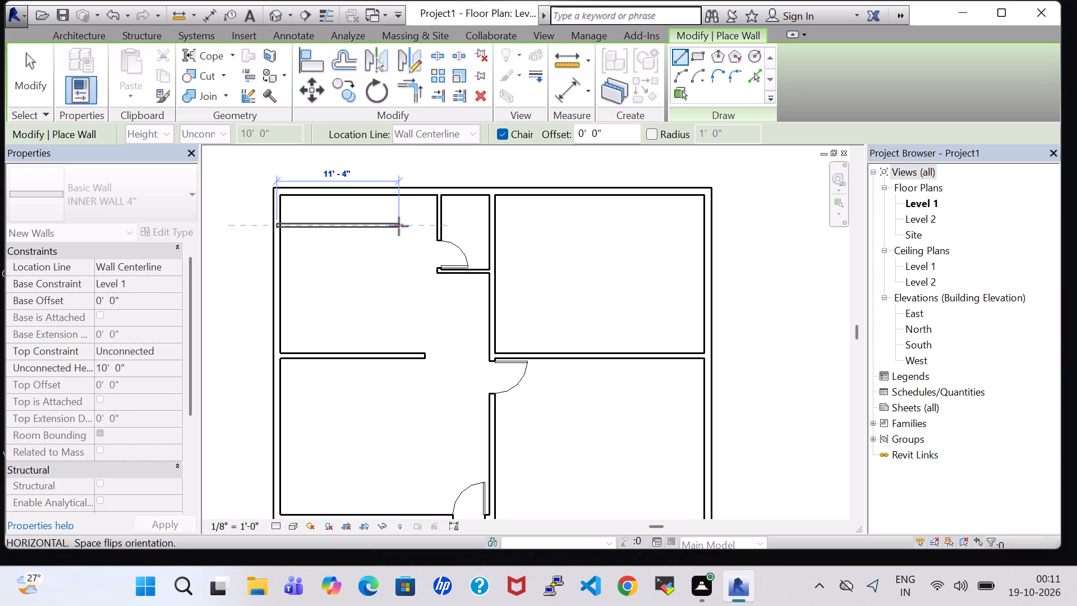
key(Escape)
key(Escape)
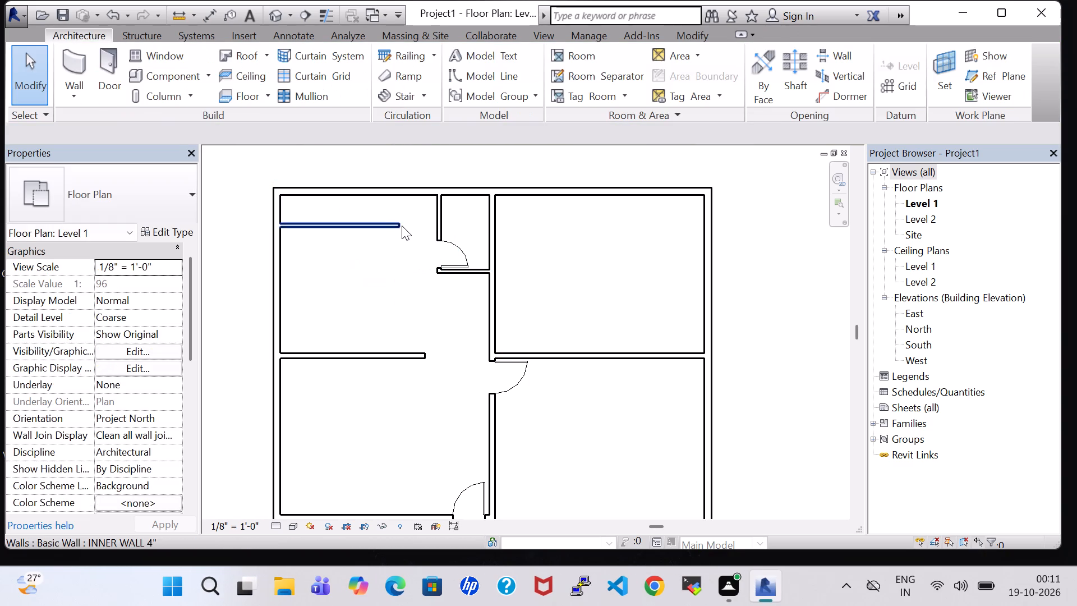
Nudge the new northwest partition west until it is about 10'-8" long, and shift it slightly south.
click(402, 226)
key(Left)
key(Left)
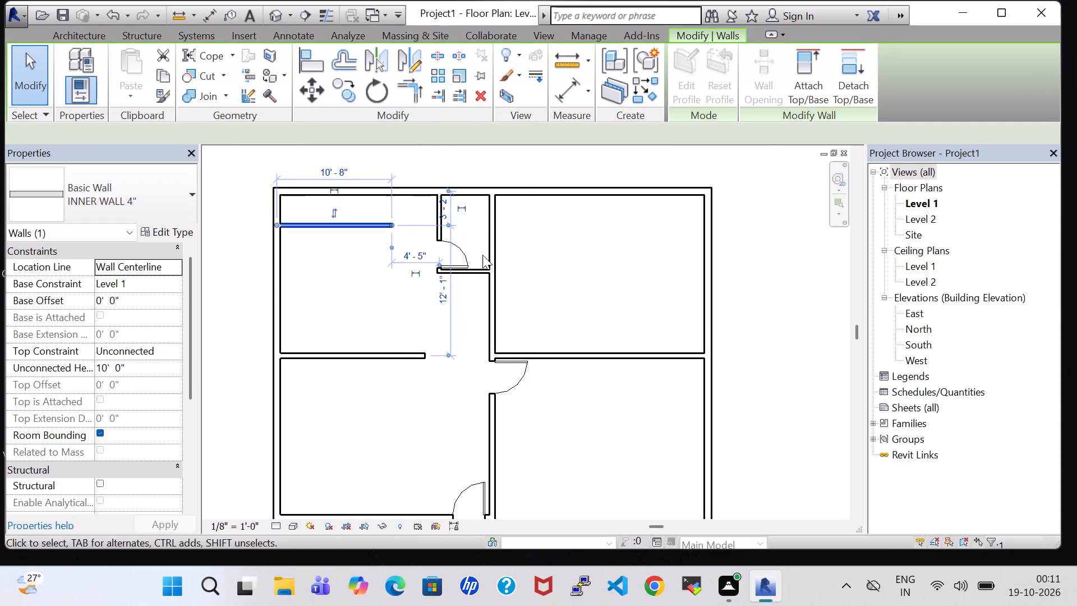
click(786, 297)
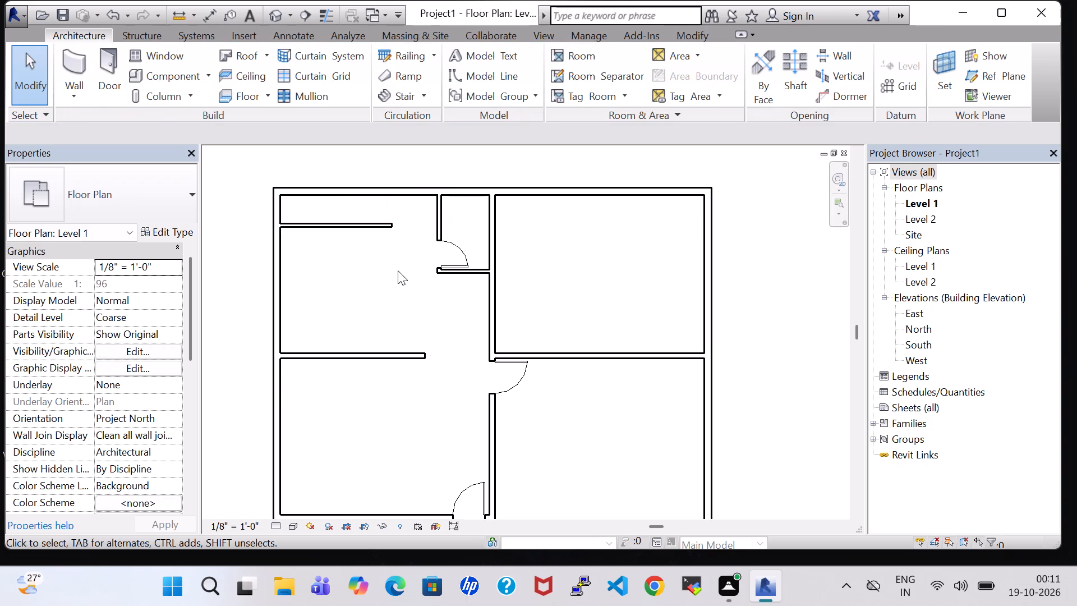
click(340, 232)
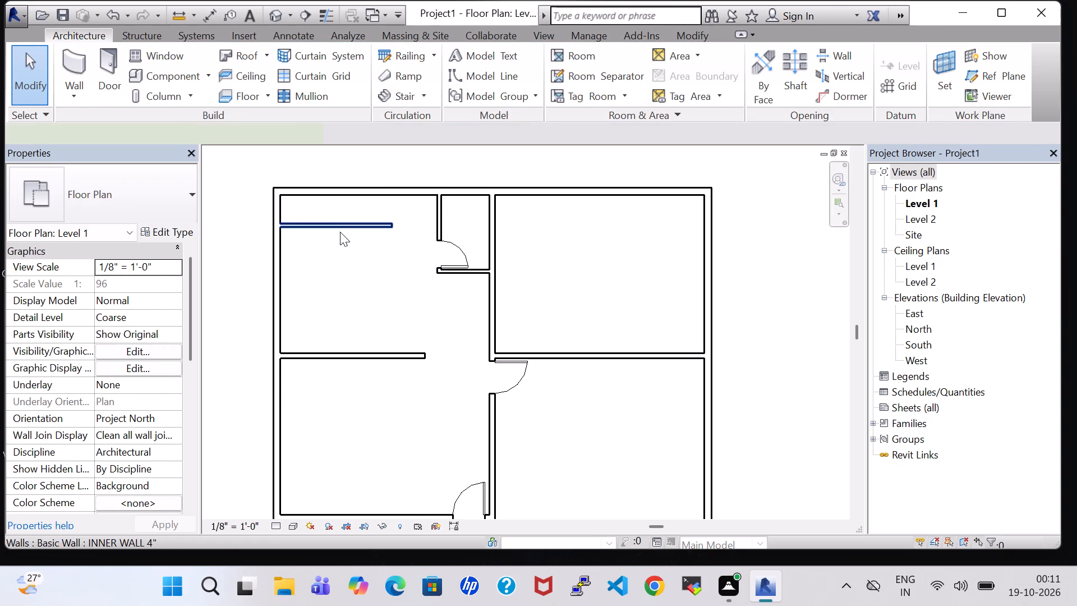
key(Down)
click(782, 293)
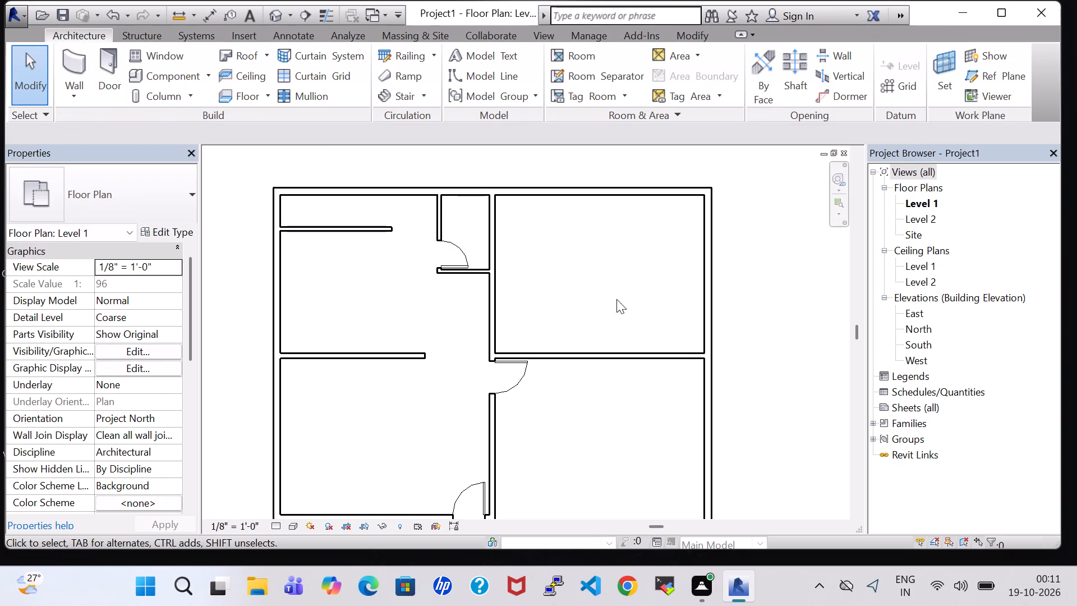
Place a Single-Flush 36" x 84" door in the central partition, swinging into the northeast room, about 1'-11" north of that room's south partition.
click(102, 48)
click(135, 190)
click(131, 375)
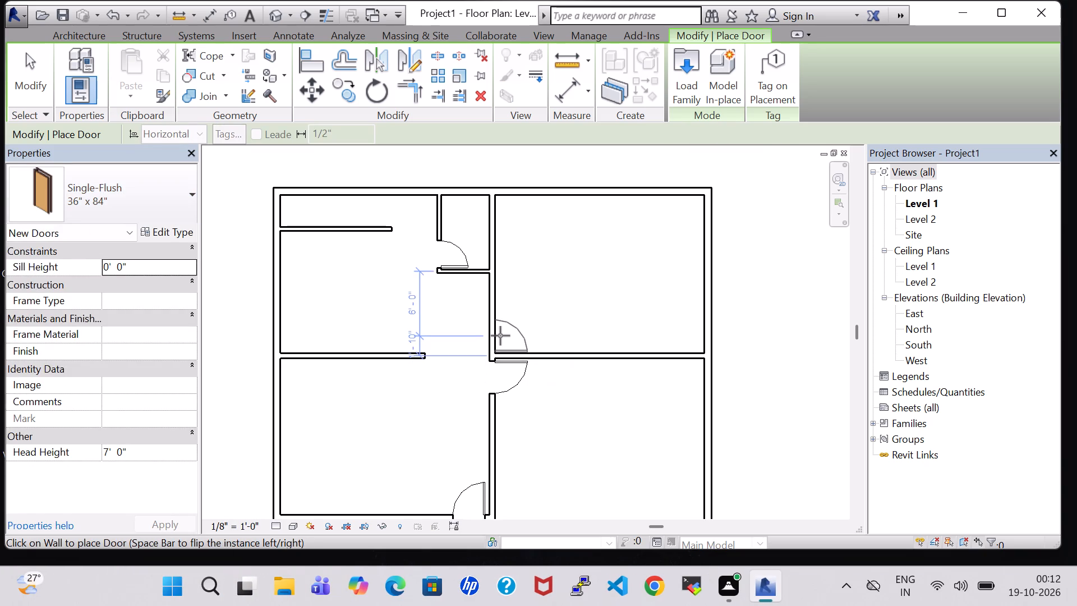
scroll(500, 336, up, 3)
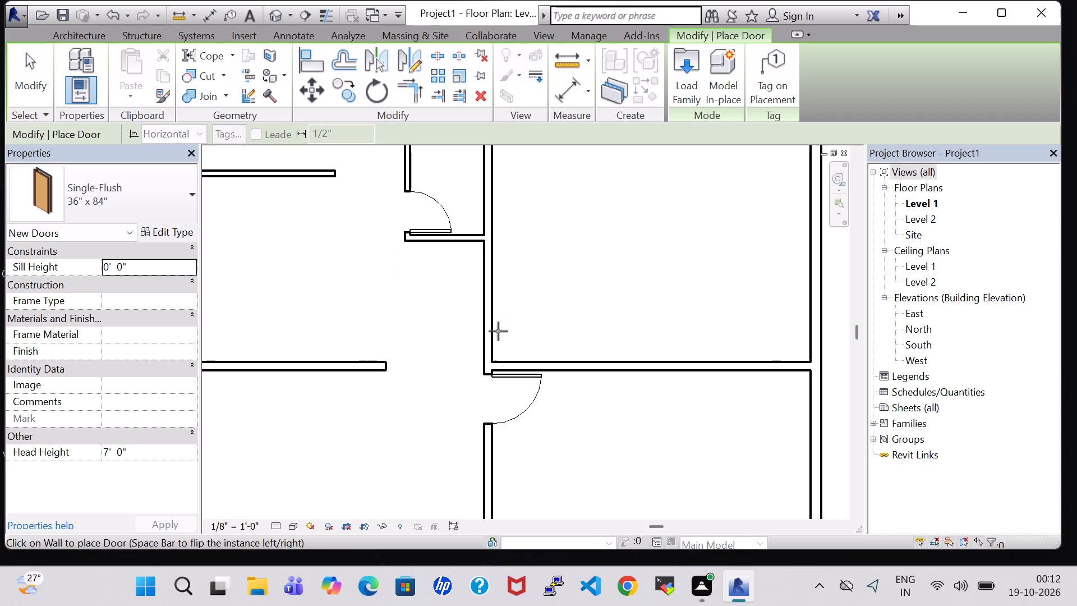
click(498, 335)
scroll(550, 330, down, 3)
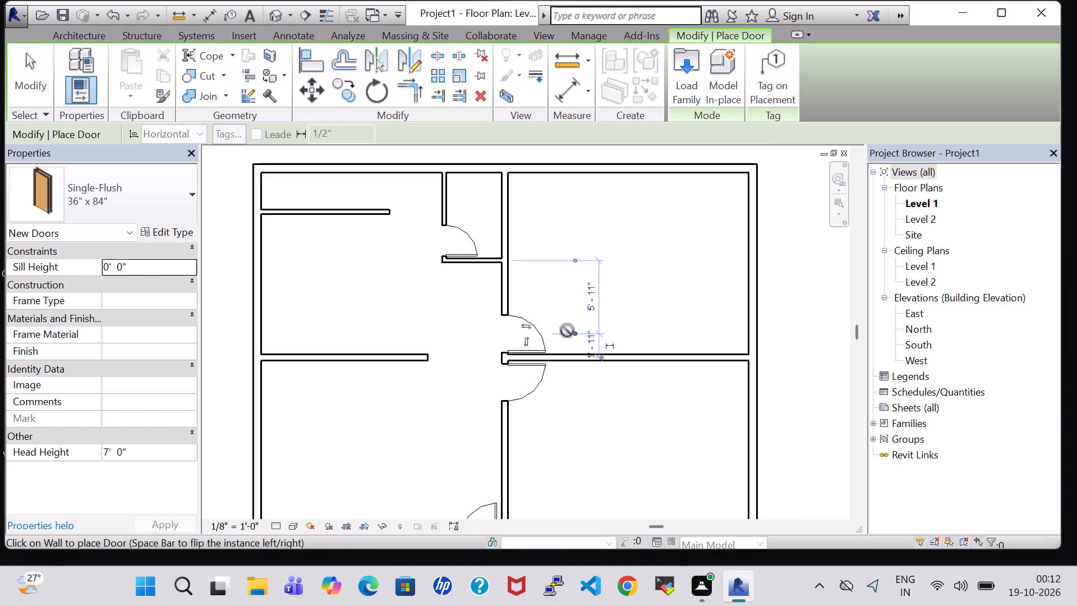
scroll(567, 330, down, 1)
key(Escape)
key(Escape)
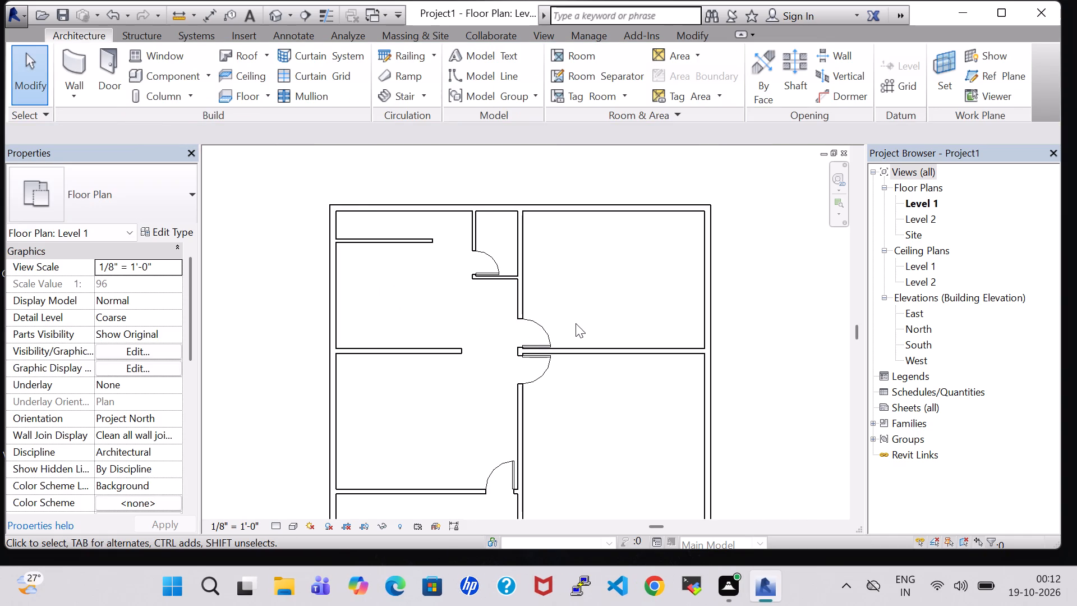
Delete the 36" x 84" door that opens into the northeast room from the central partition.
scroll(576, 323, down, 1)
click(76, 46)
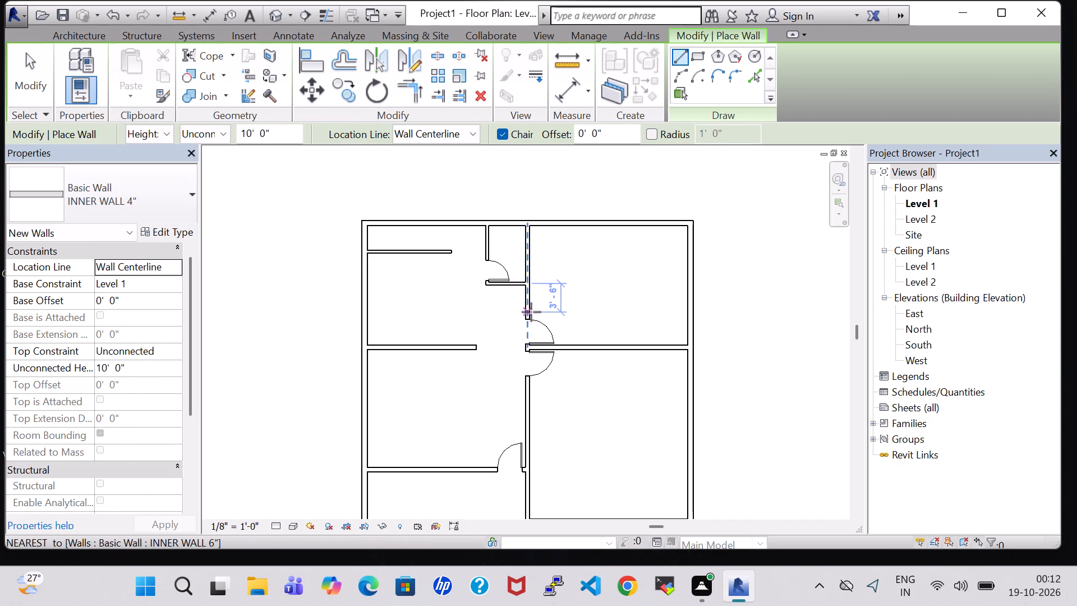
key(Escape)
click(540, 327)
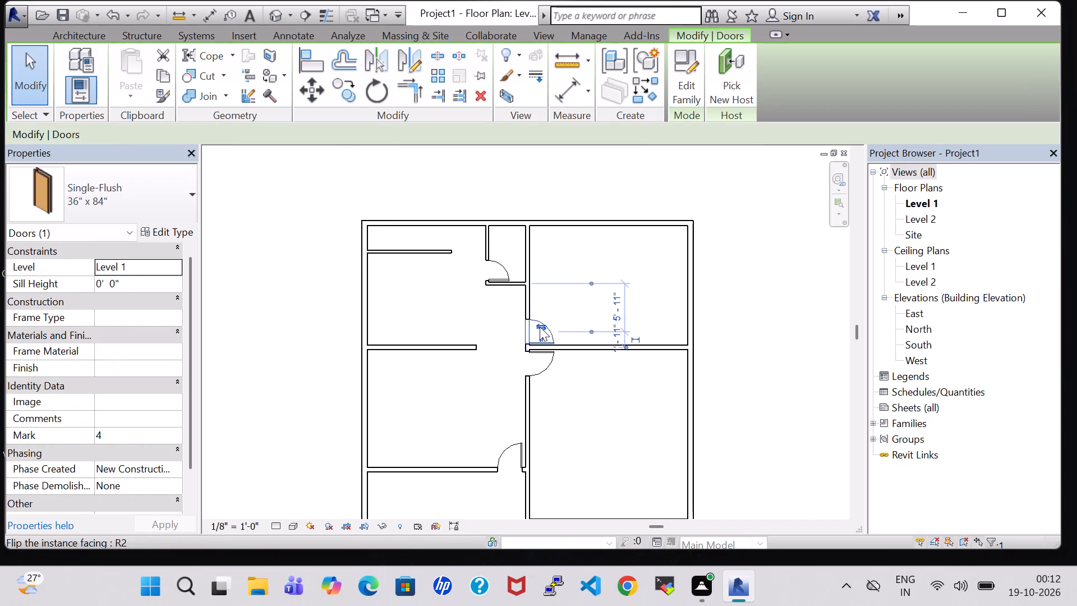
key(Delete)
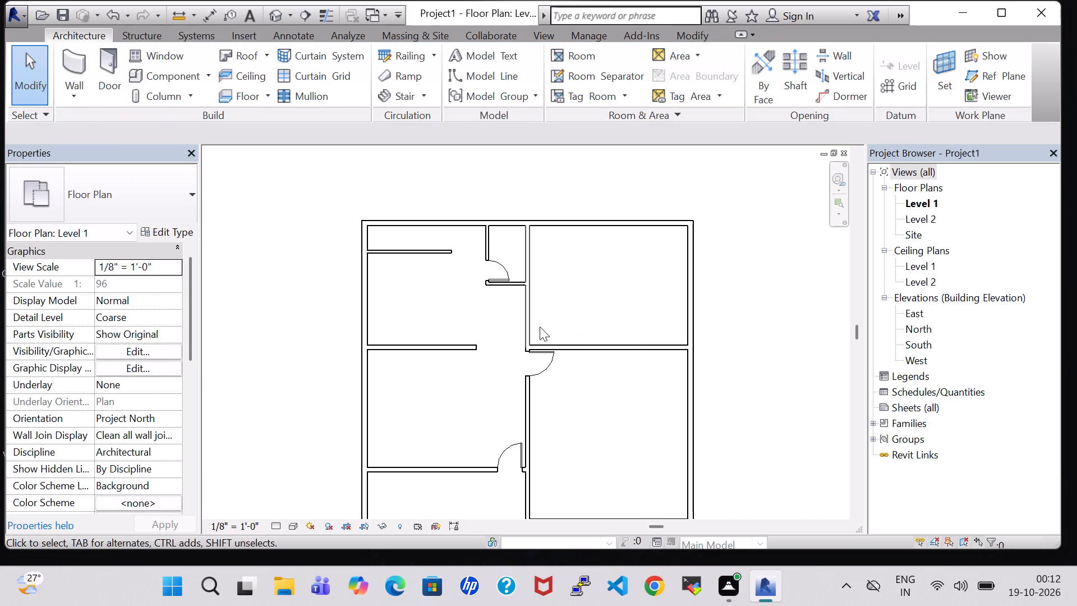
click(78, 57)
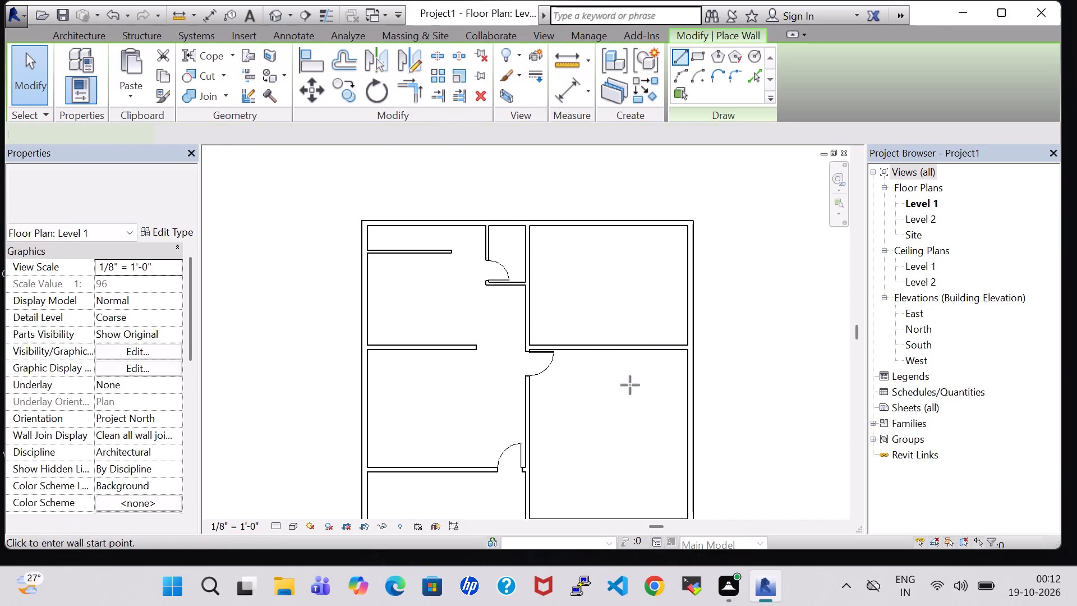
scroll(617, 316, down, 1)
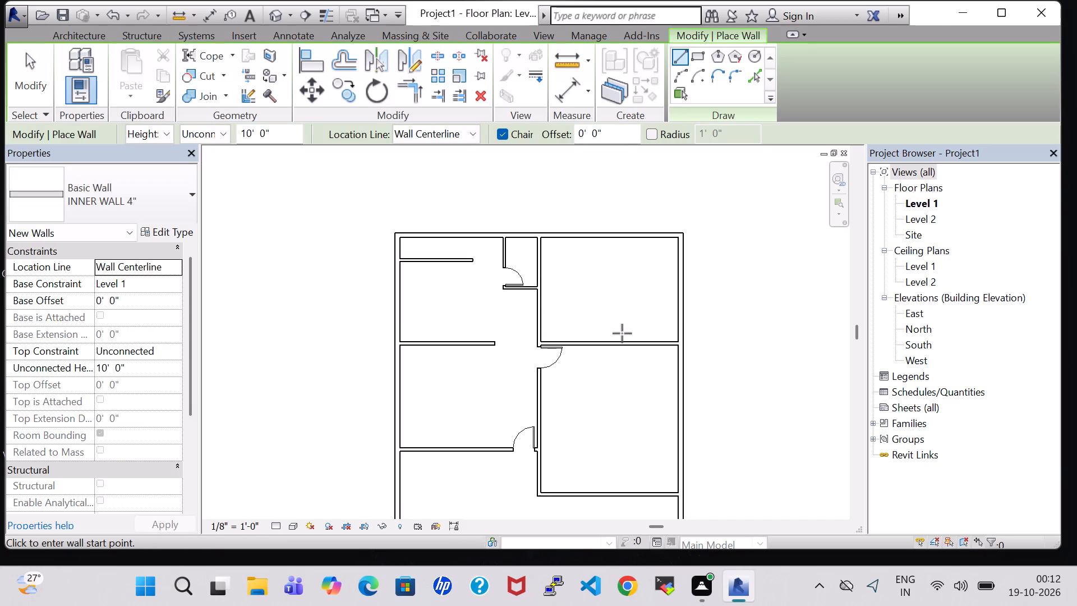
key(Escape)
Nudge the INNER WALL 6" partition between the two east rooms south by about 5'-6".
click(626, 340)
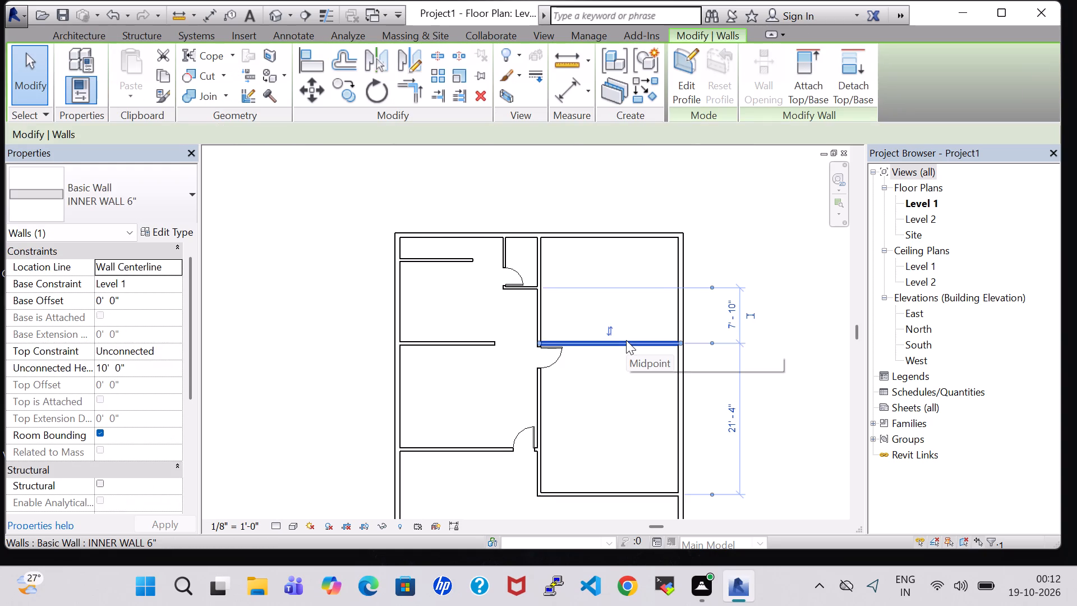
key(Down)
key(Down)
key(Down)
key(Down)
key(Down)
key(Down)
key(Down)
key(Down)
key(Down)
key(Down)
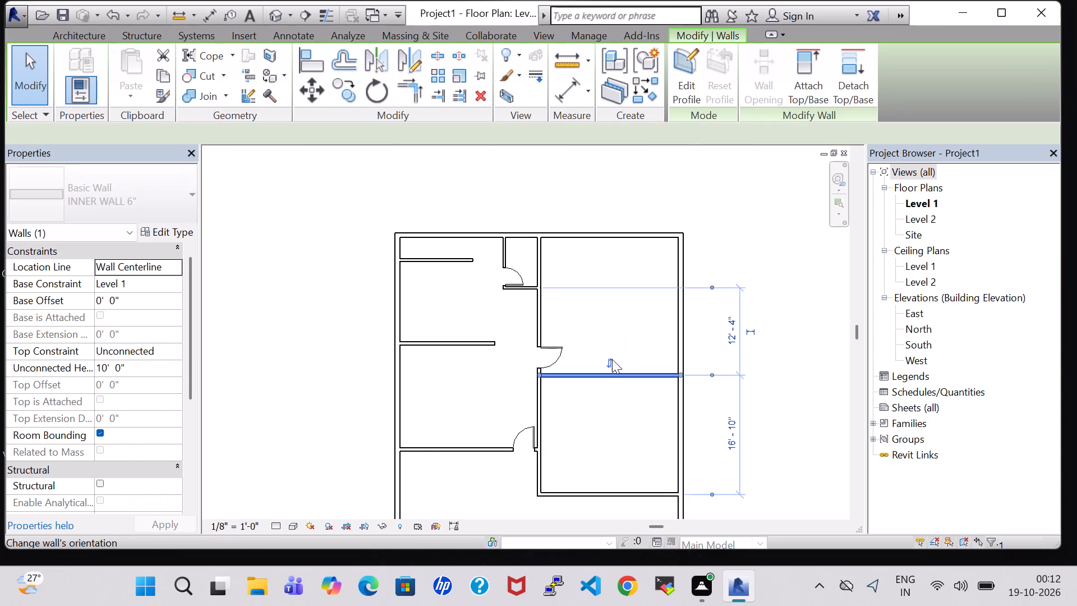
key(Down)
Nudge the central partition's door into the southeast room south so it sits just below the shifted east partition.
click(554, 354)
key(Down)
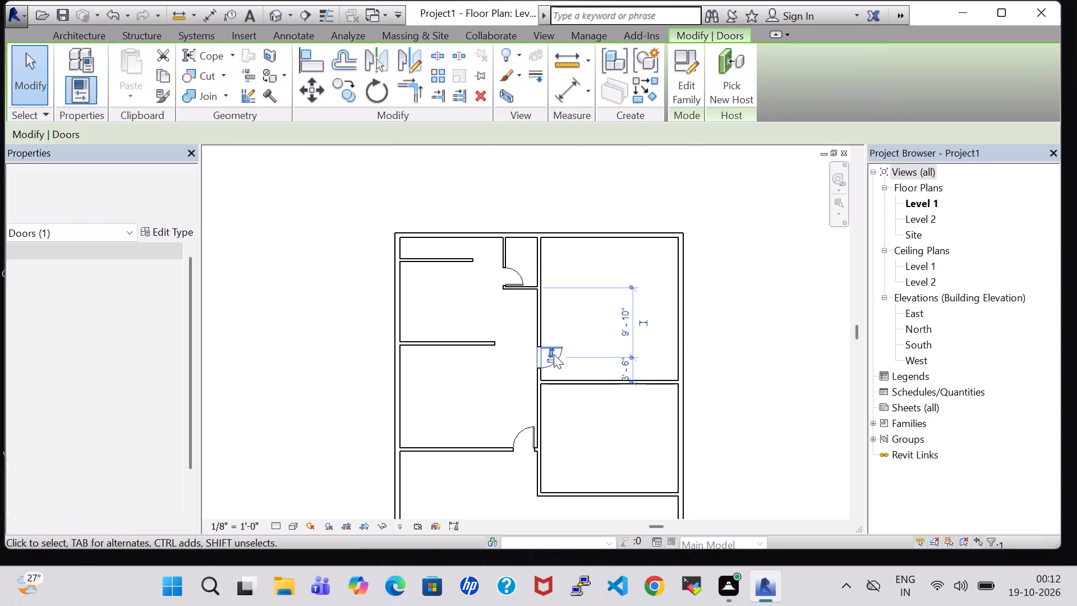
key(Down)
key(Down)
key(Down)
key(Down)
key(Down)
key(Down)
key(Down)
key(Down)
key(Down)
key(Down)
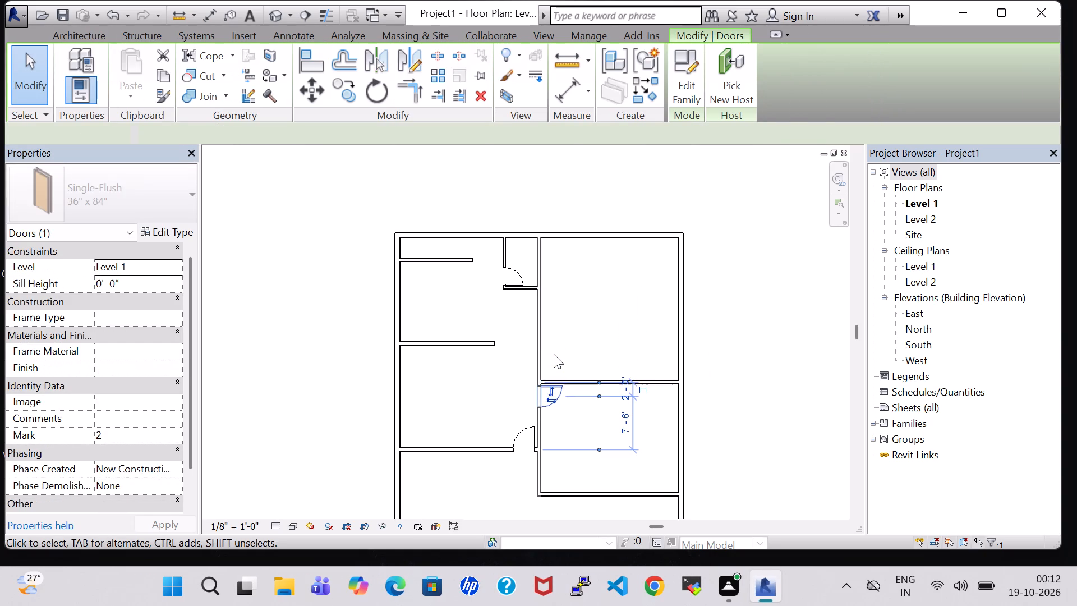
key(Down)
Nudge the partition between the two east rooms back north by four increments.
click(584, 375)
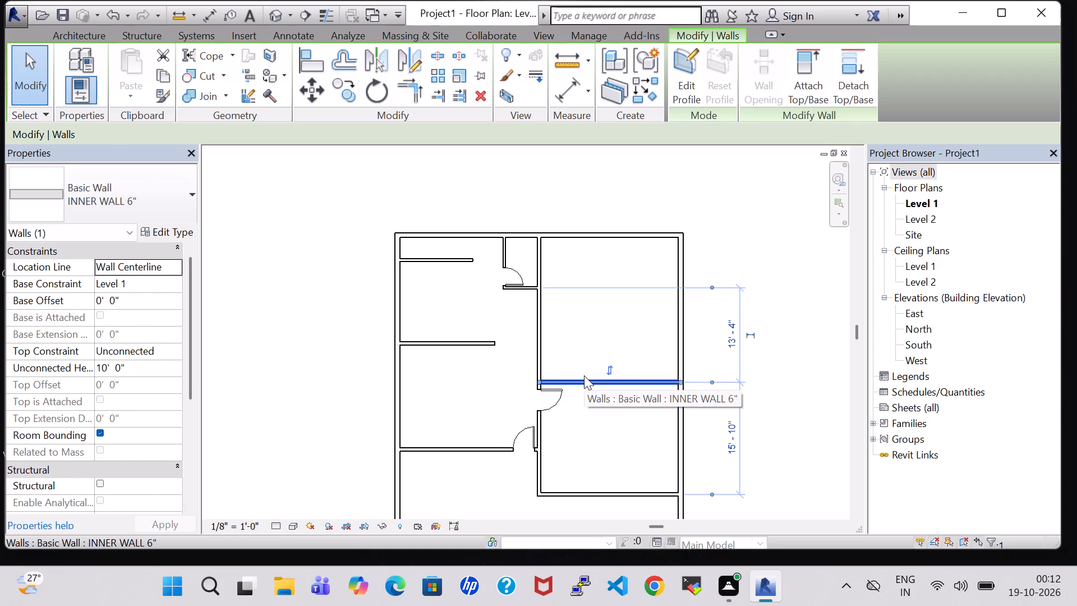
key(Up)
key(Up)
key(Up)
key(Up)
Nudge the southeast room's door north until its centre is about 9'-6" from the 6" partition to its southwest.
click(555, 387)
key(Up)
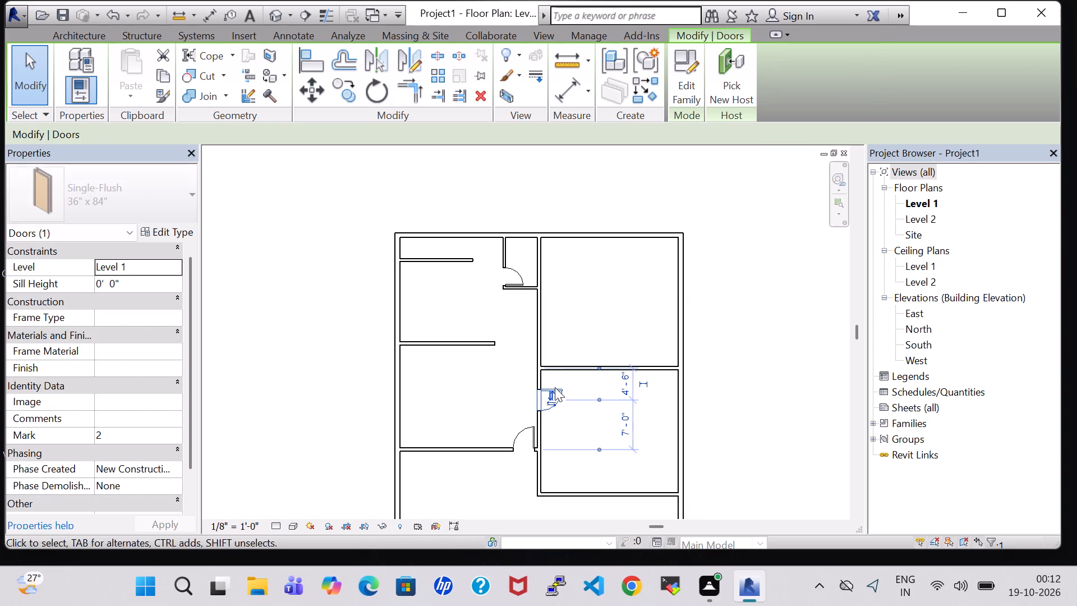
key(Up)
key(Up)
key(Up)
key(Up)
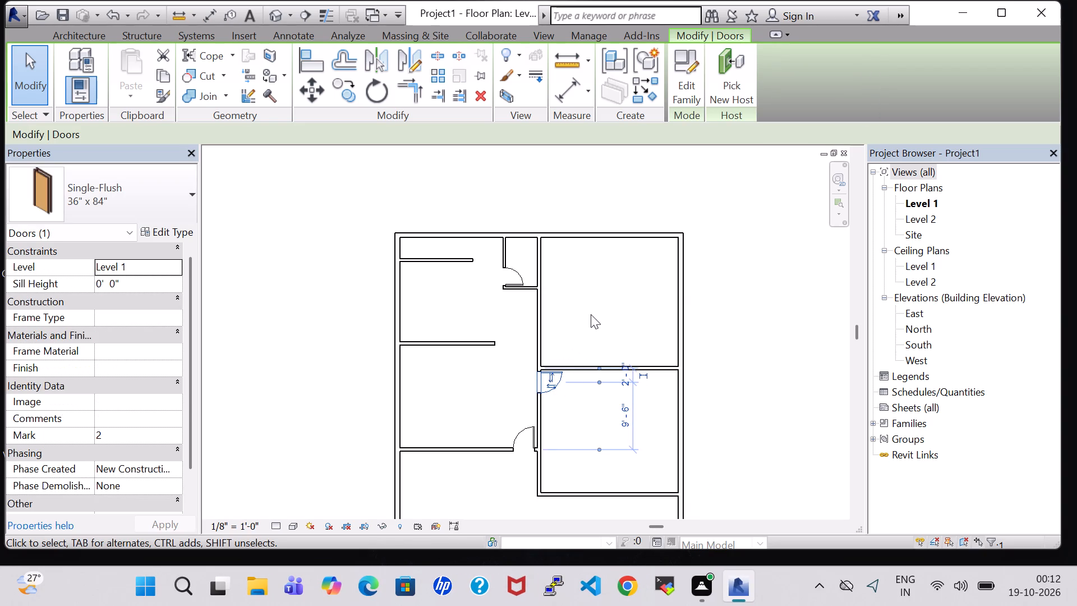
Draw a 20'-0" INNER WALL 6" partition from the central partition to the east exterior wall, aligned with the west rooms' dividing partition.
click(76, 34)
click(78, 61)
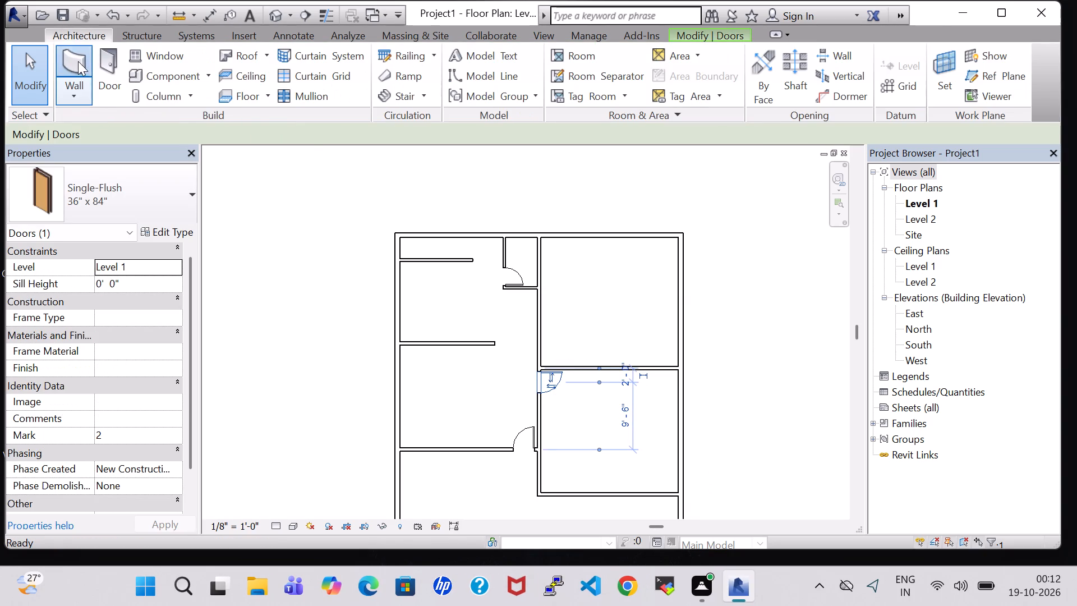
click(157, 192)
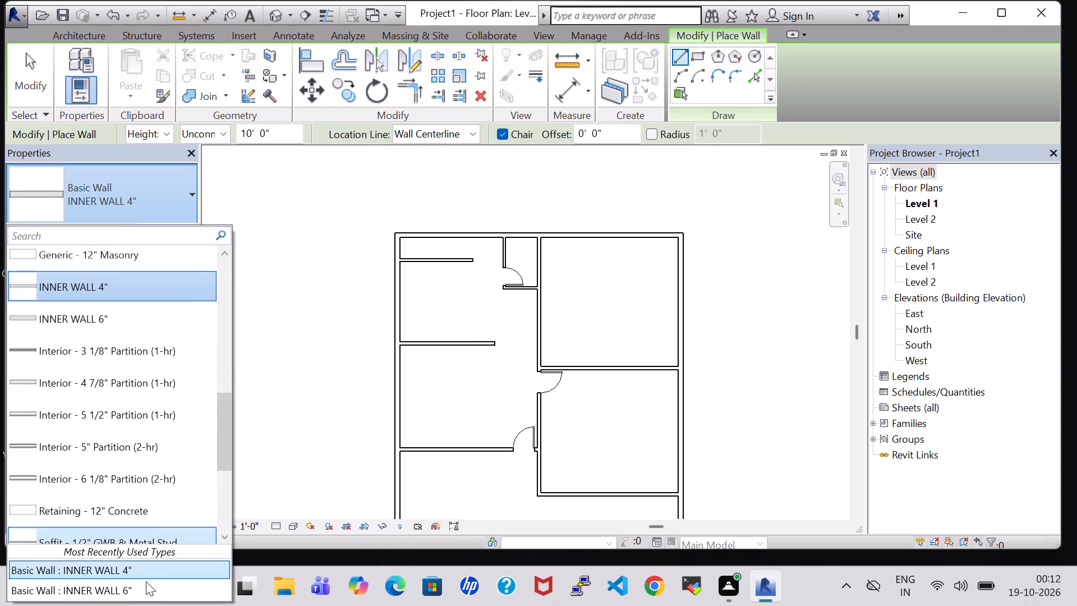
click(146, 589)
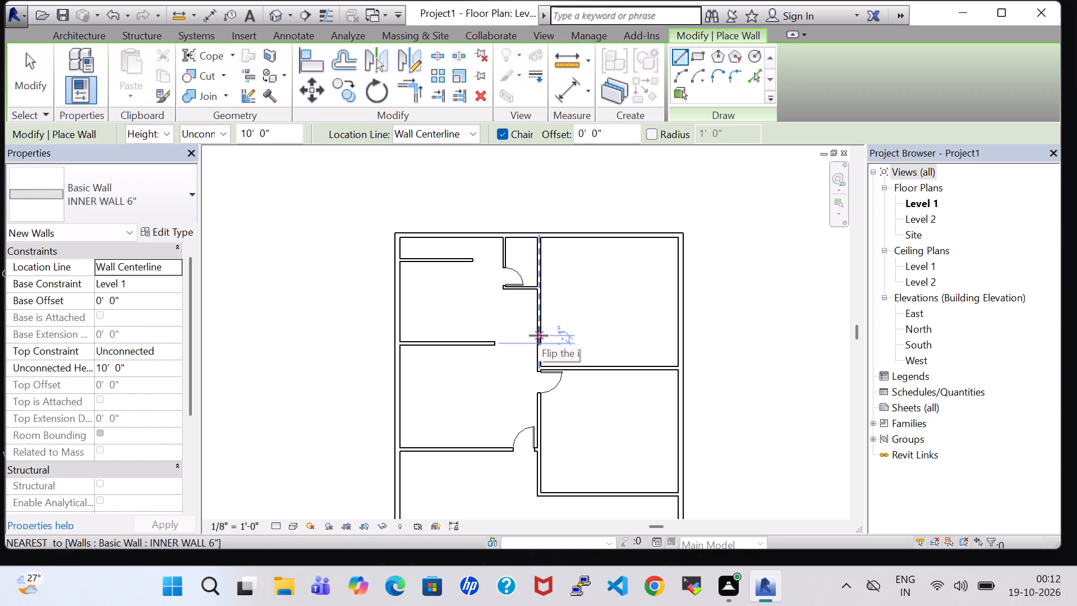
click(537, 344)
click(679, 346)
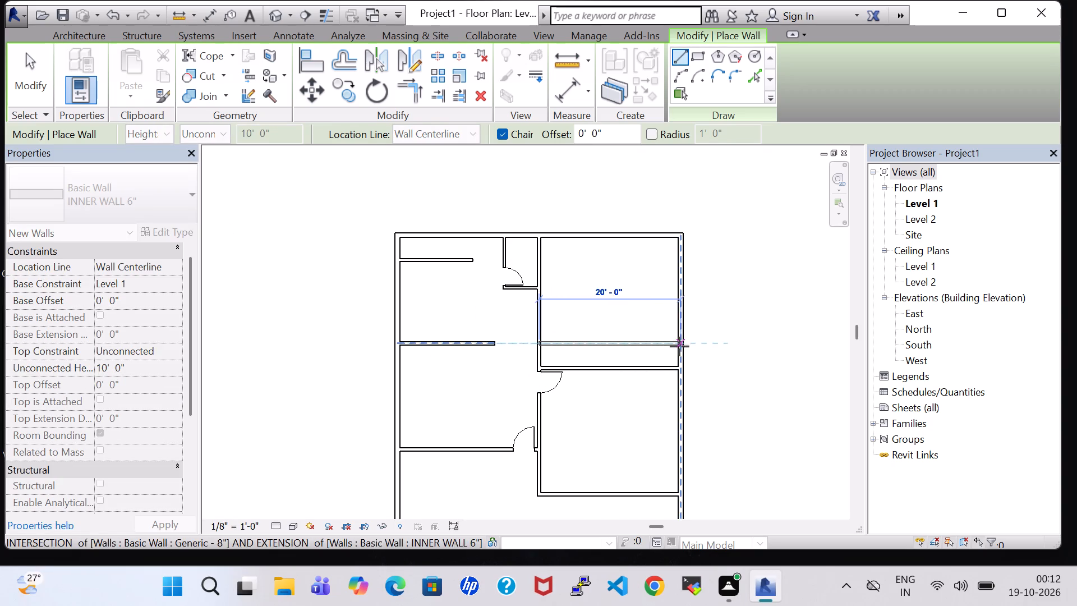
key(Escape)
key(Escape)
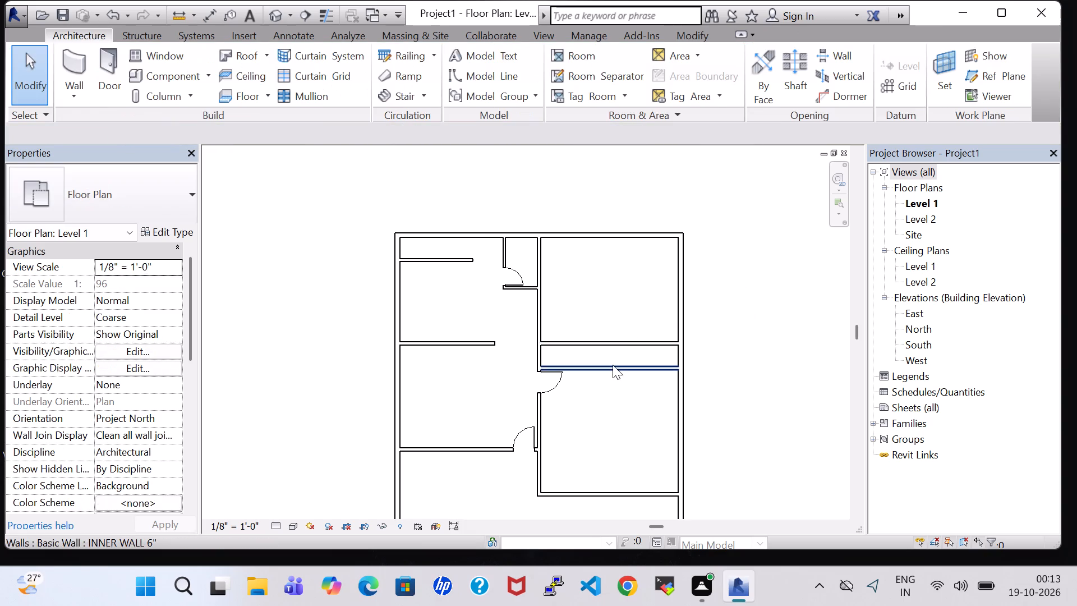
Nudge the southern of the two parallel east partitions south until it is 5'-0" from the new one.
click(613, 366)
key(Down)
key(Down)
key(Down)
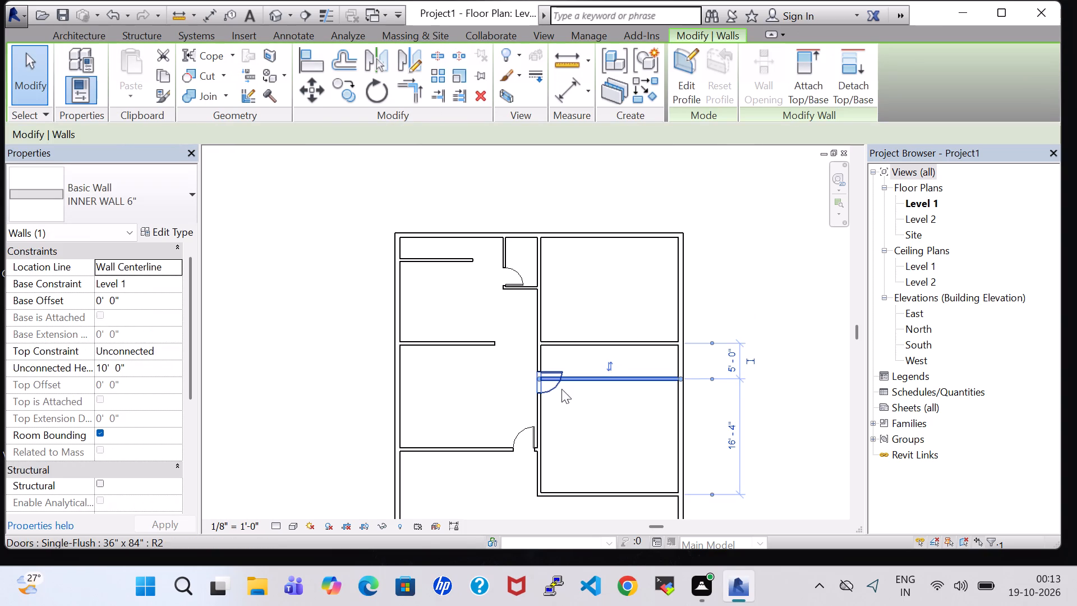
Nudge the southeast room's door south until it clears the shifted partition, its centre 8'-0" from the partition to its southwest.
click(549, 390)
key(Down)
key(Down)
key(Down)
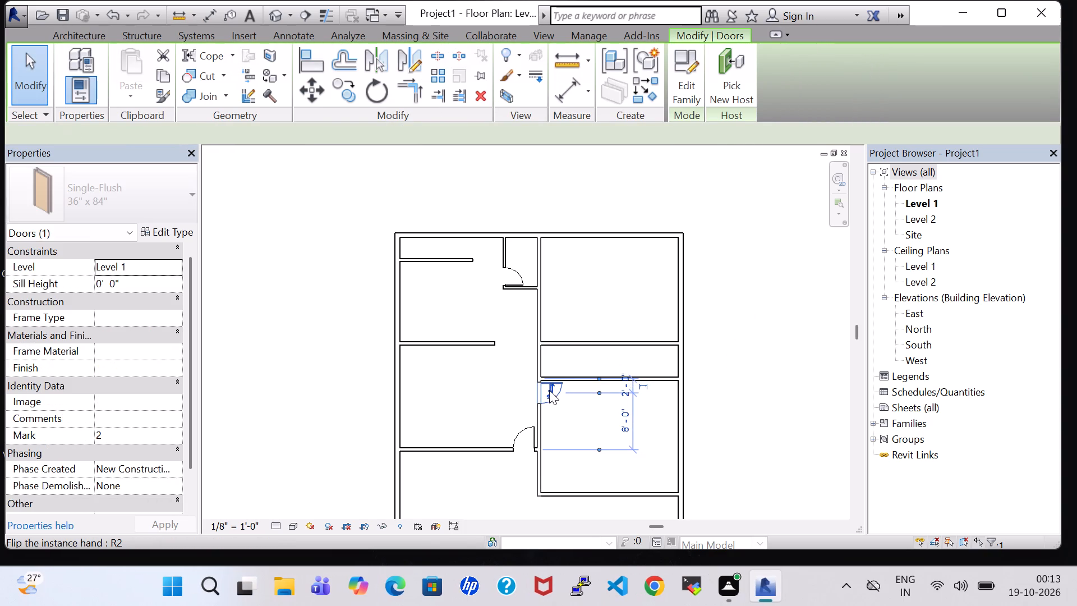
key(Down)
key(Up)
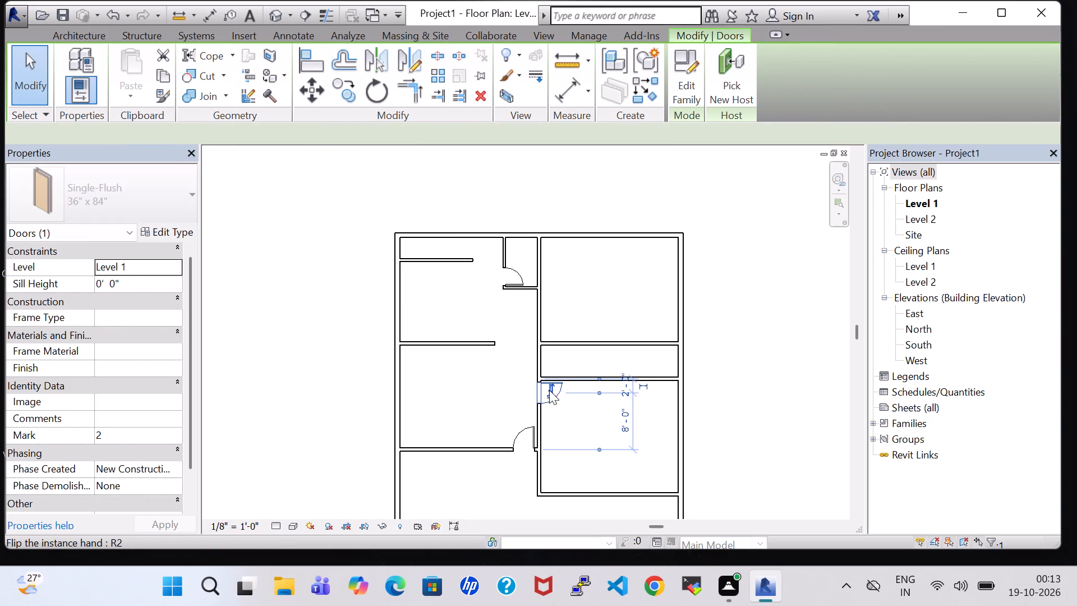
click(730, 388)
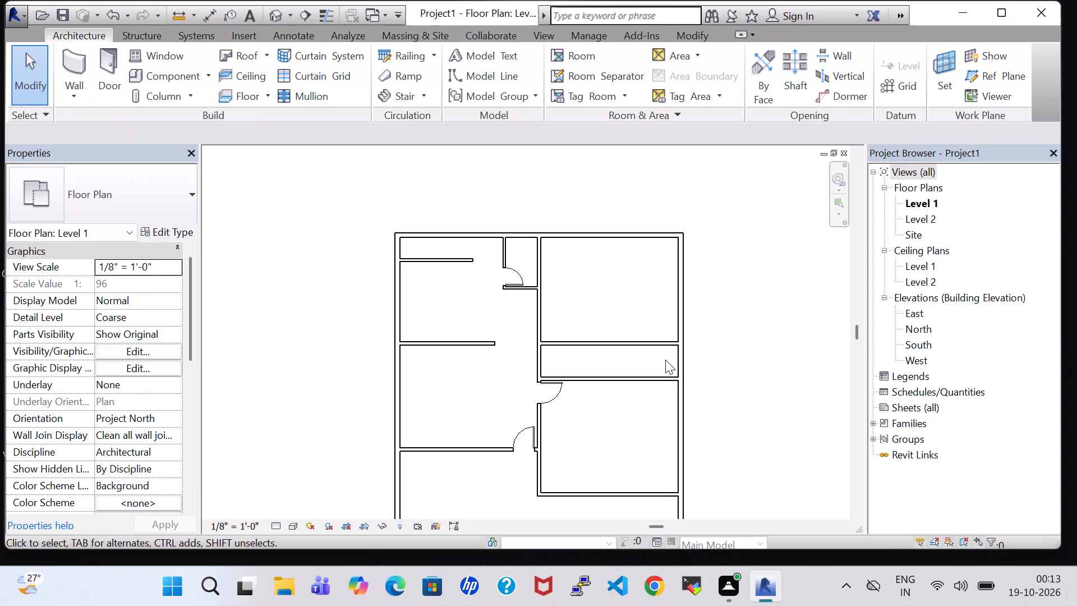
Place a Single-Flush 36" x 84" door in the central partition, swinging into the northeast room, about 2'-3" north of that room's south partition.
click(121, 54)
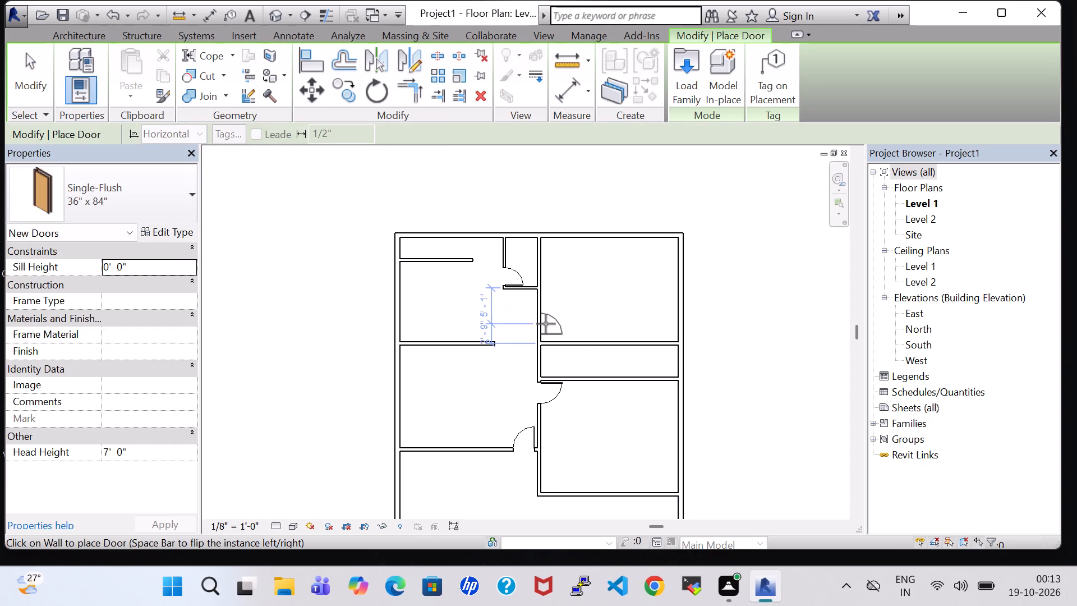
scroll(546, 325, up, 3)
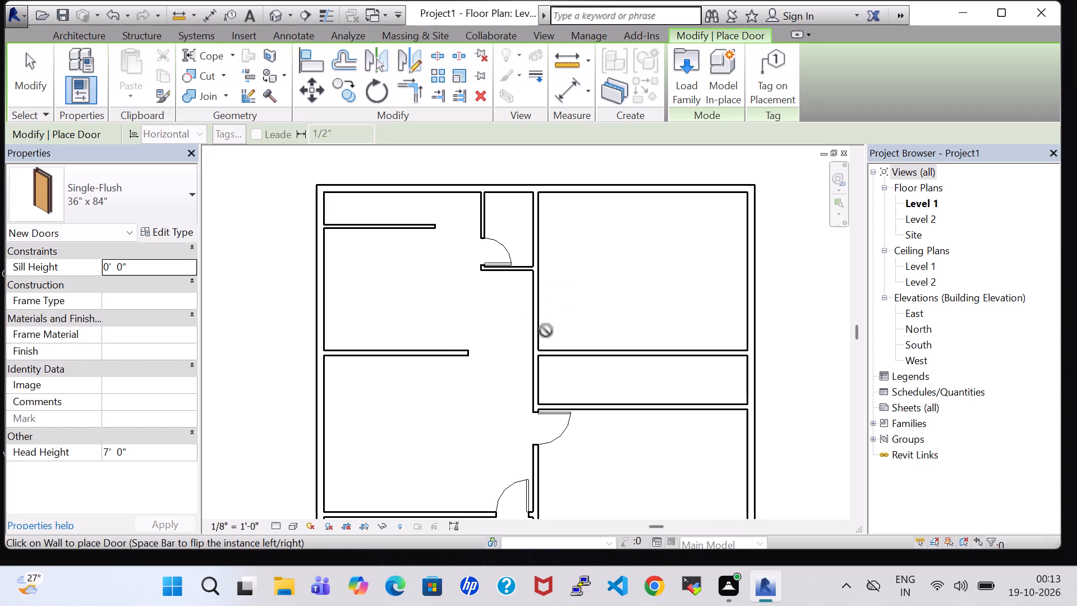
click(544, 328)
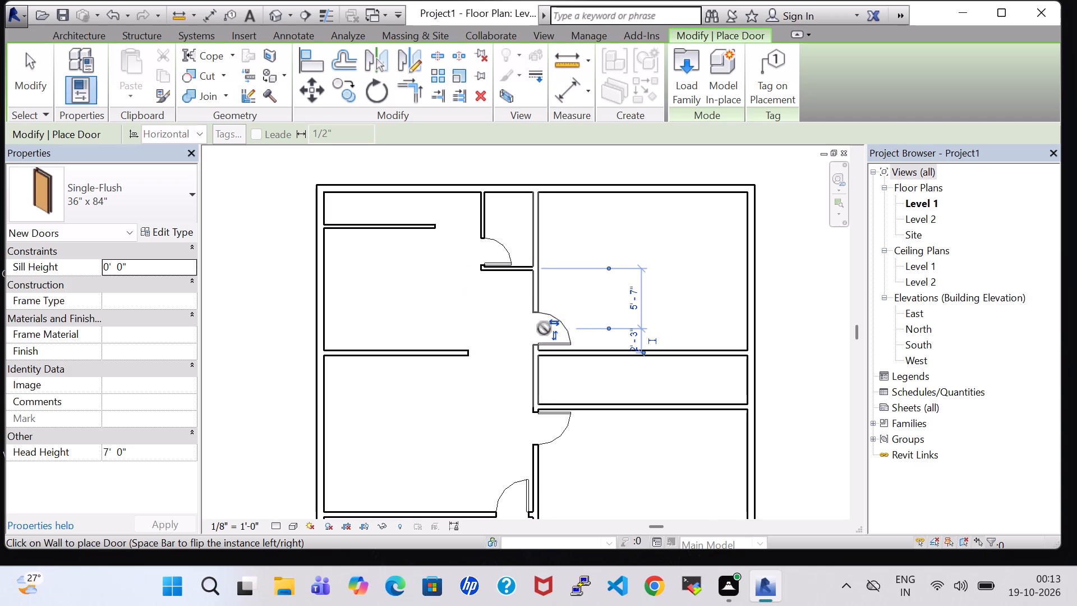
key(Escape)
key(Escape)
click(544, 328)
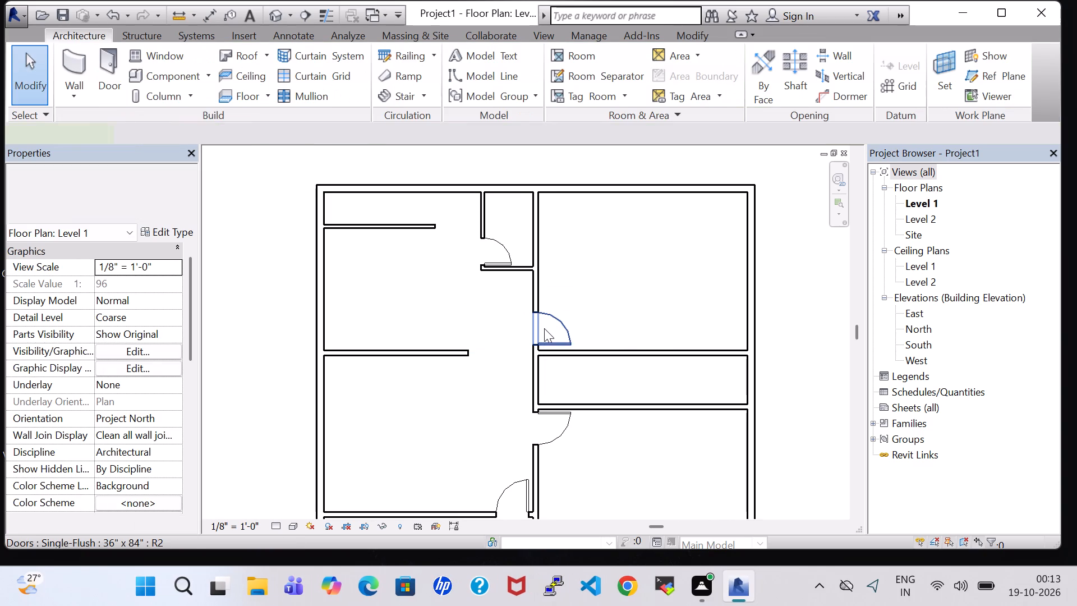
click(690, 260)
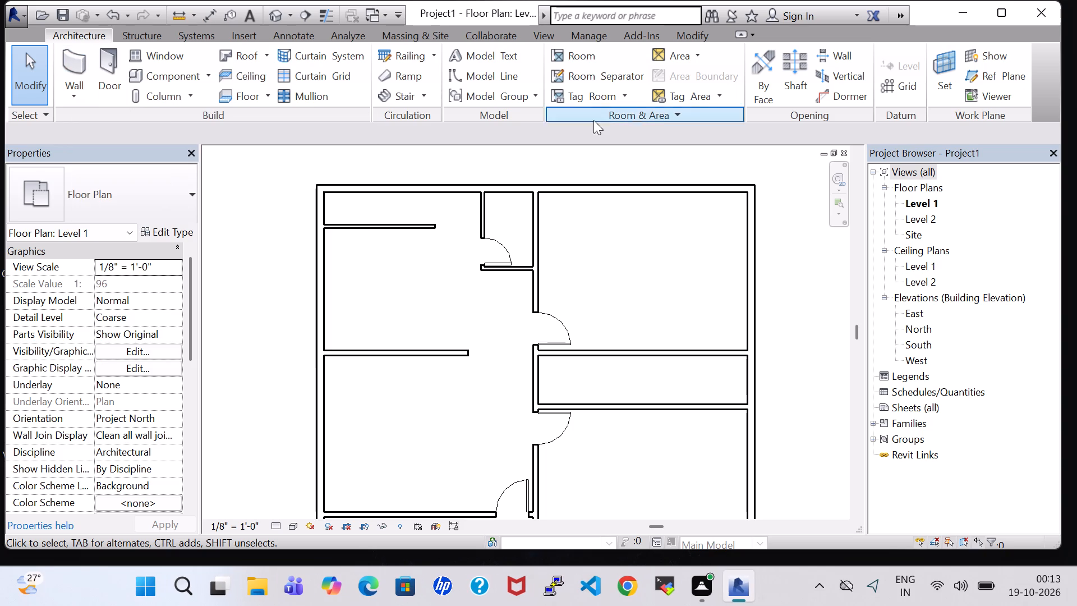
Open a gap in the northeast room's south partition by splitting it about 16'-2" and 12'-3" from the east exterior wall and deleting the middle segment.
click(486, 52)
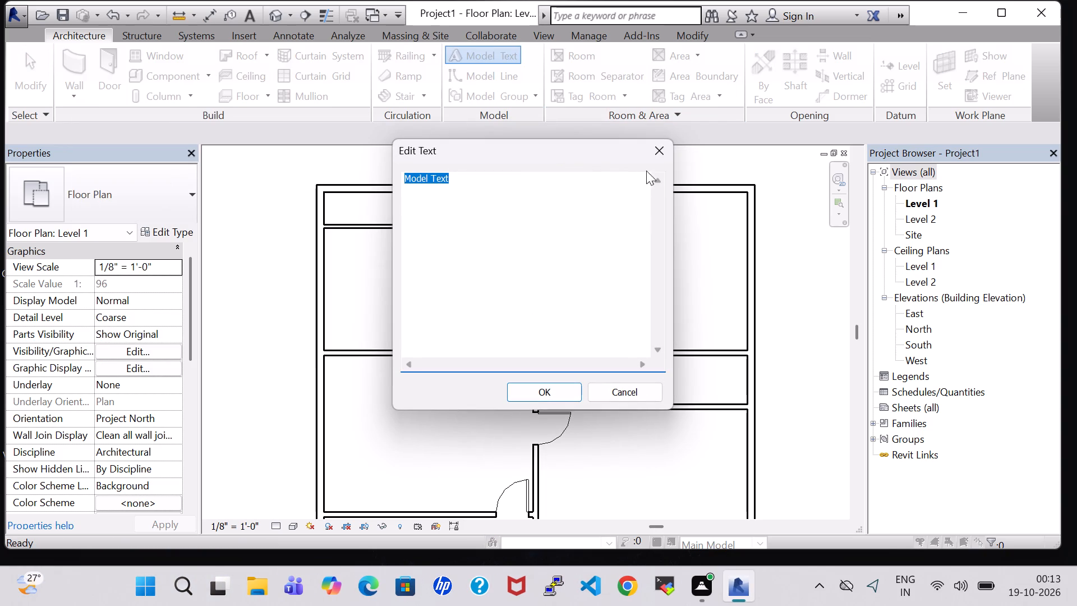
click(654, 150)
click(687, 35)
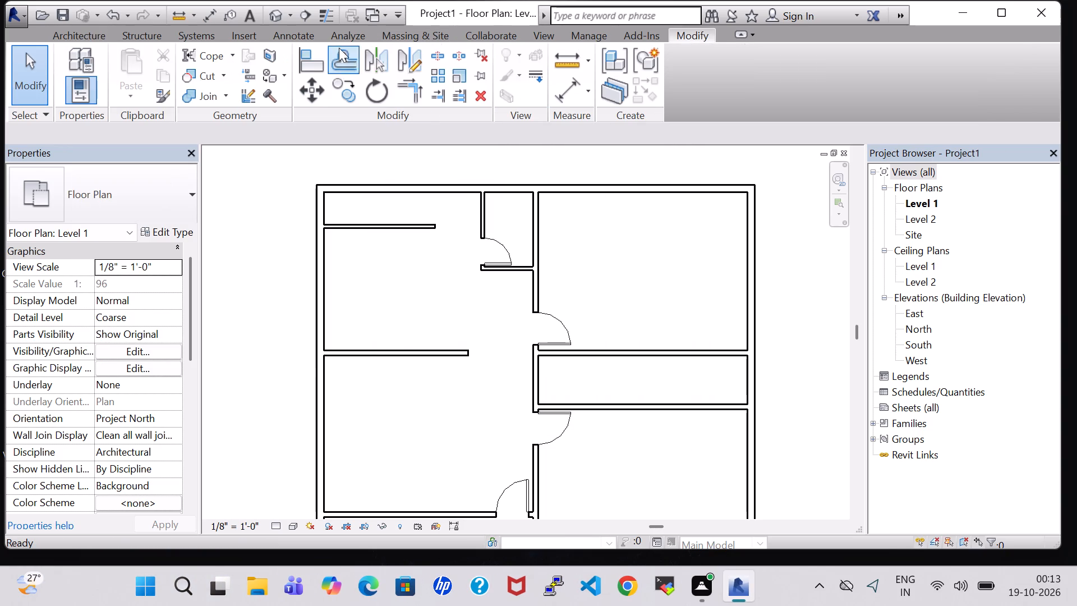
click(430, 53)
click(431, 53)
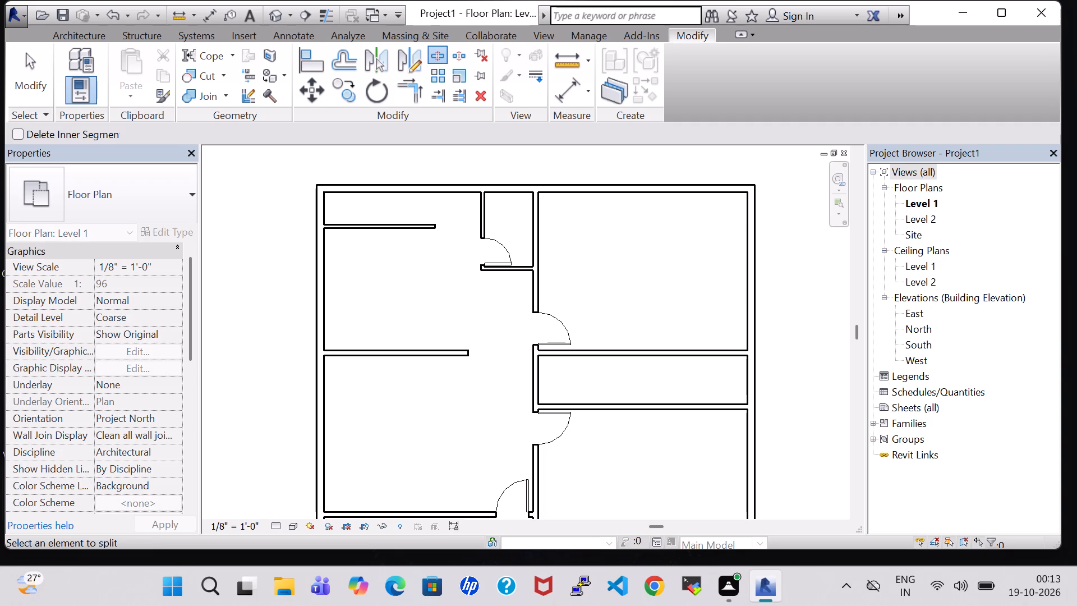
click(577, 352)
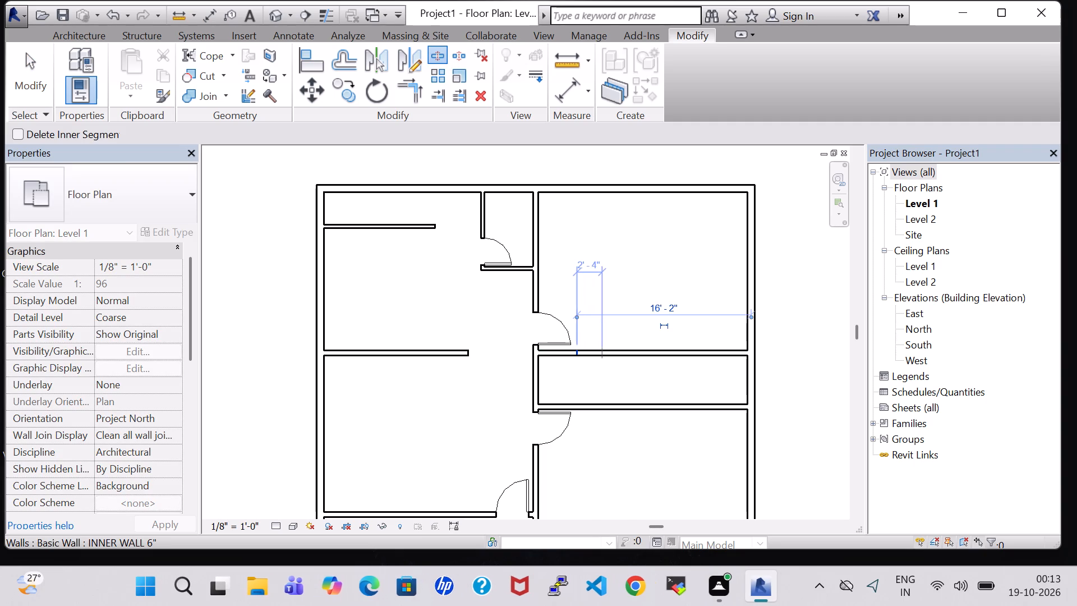
click(619, 356)
key(Escape)
key(Escape)
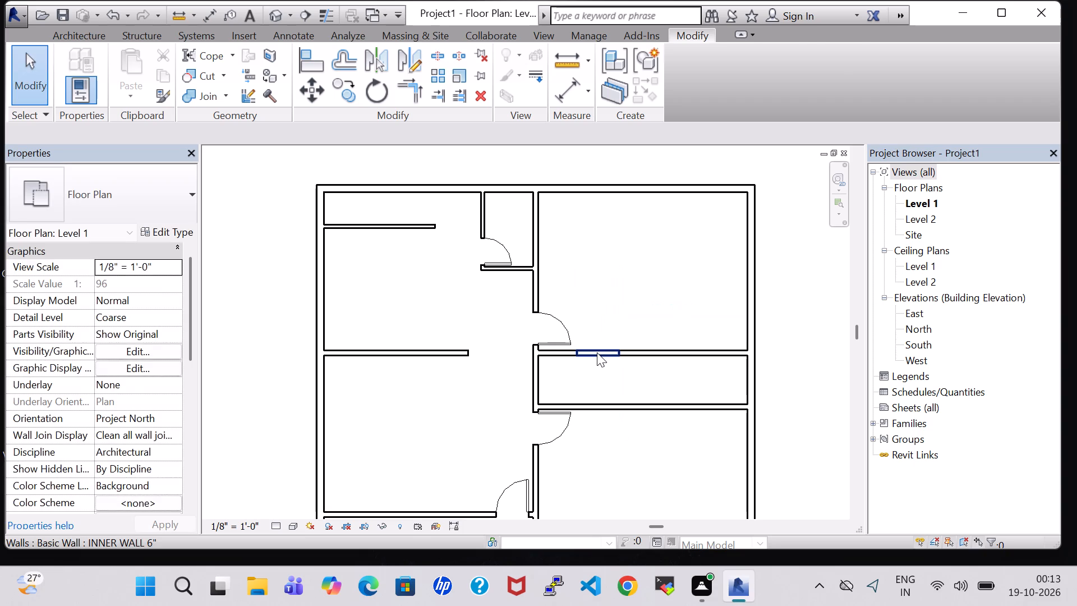
click(597, 352)
key(Delete)
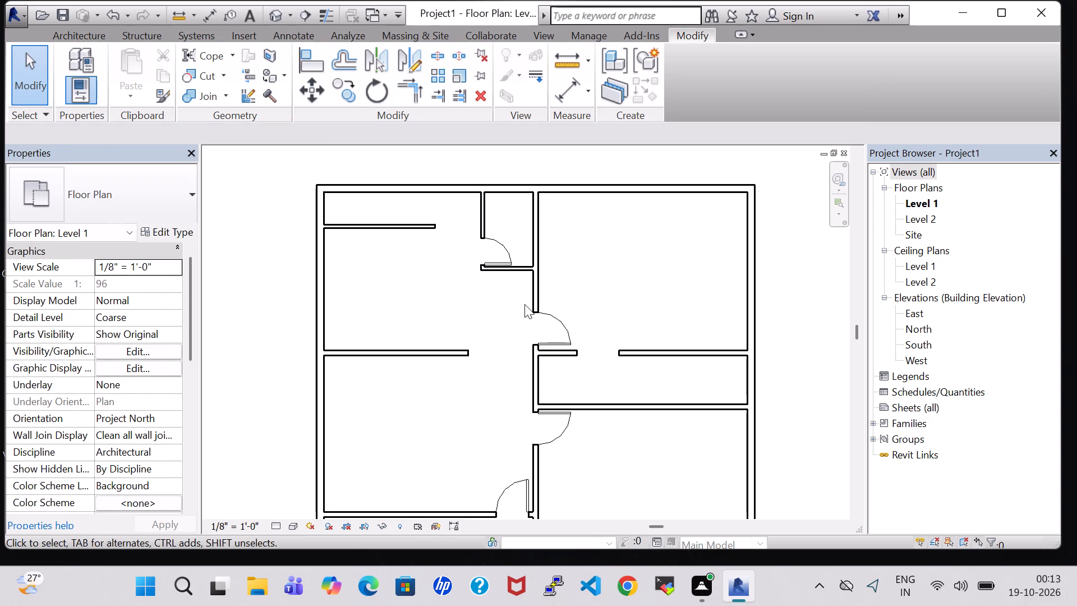
Draw an INNER WALL 4" partition from the gap's east end south to the parallel partition, about 7'-9" east of the central partition.
click(91, 40)
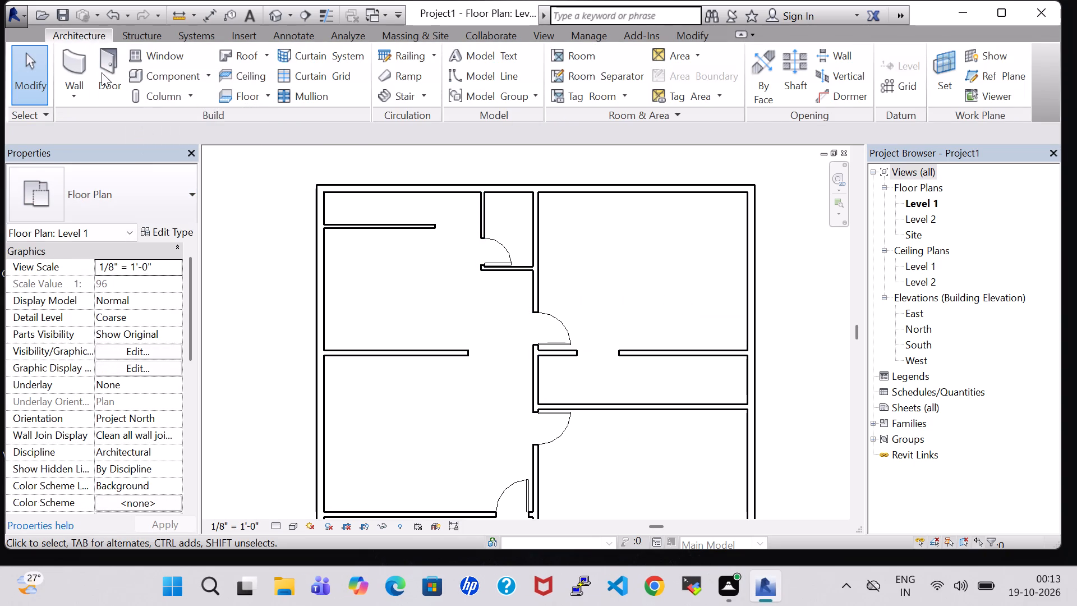
click(88, 67)
click(127, 210)
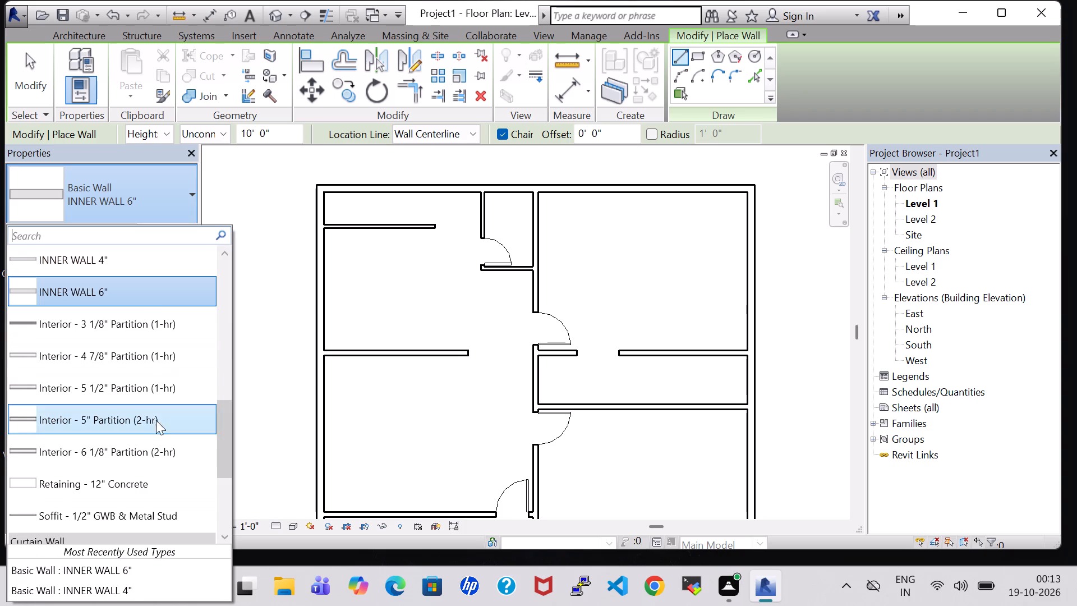
click(126, 585)
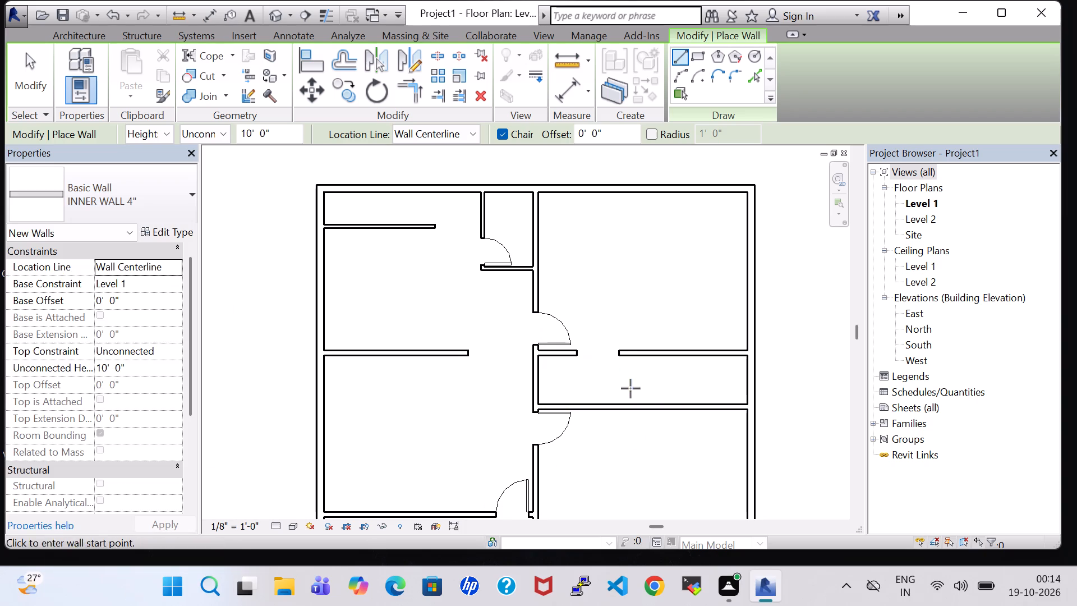
click(618, 356)
click(614, 405)
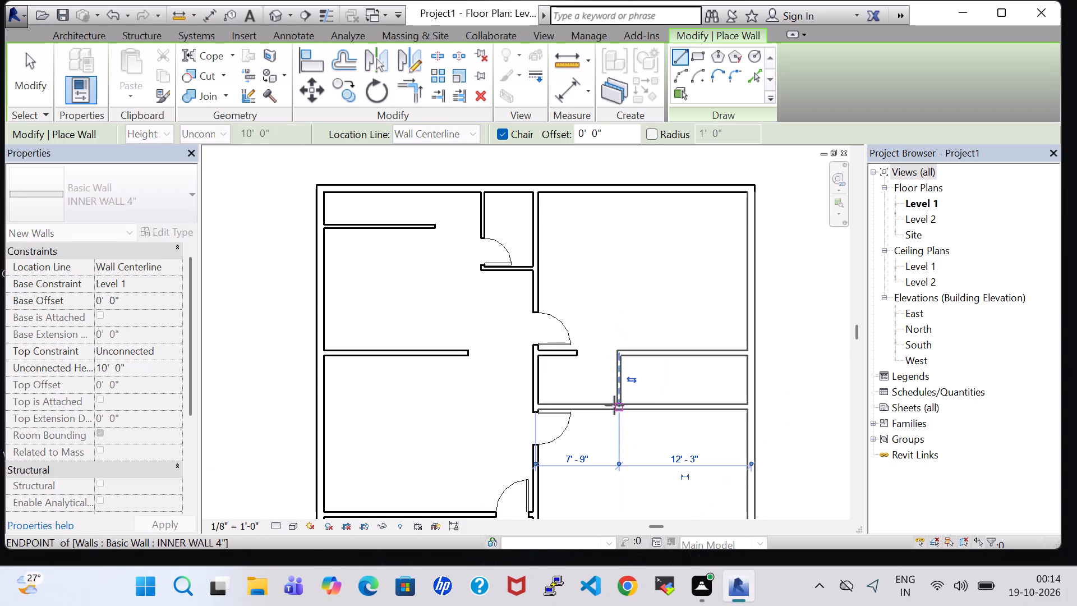
key(Escape)
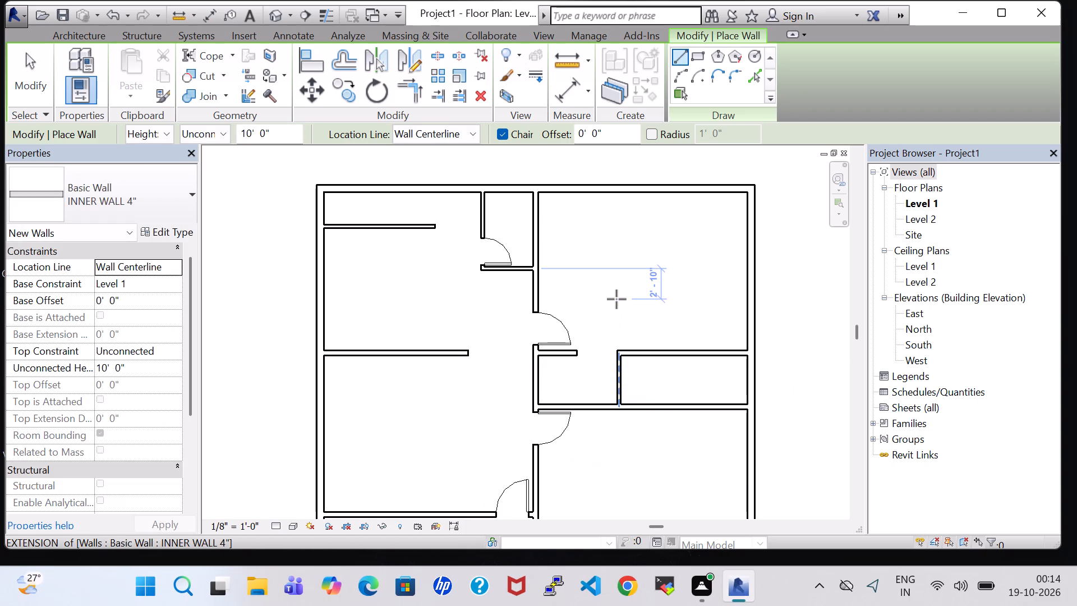
click(76, 36)
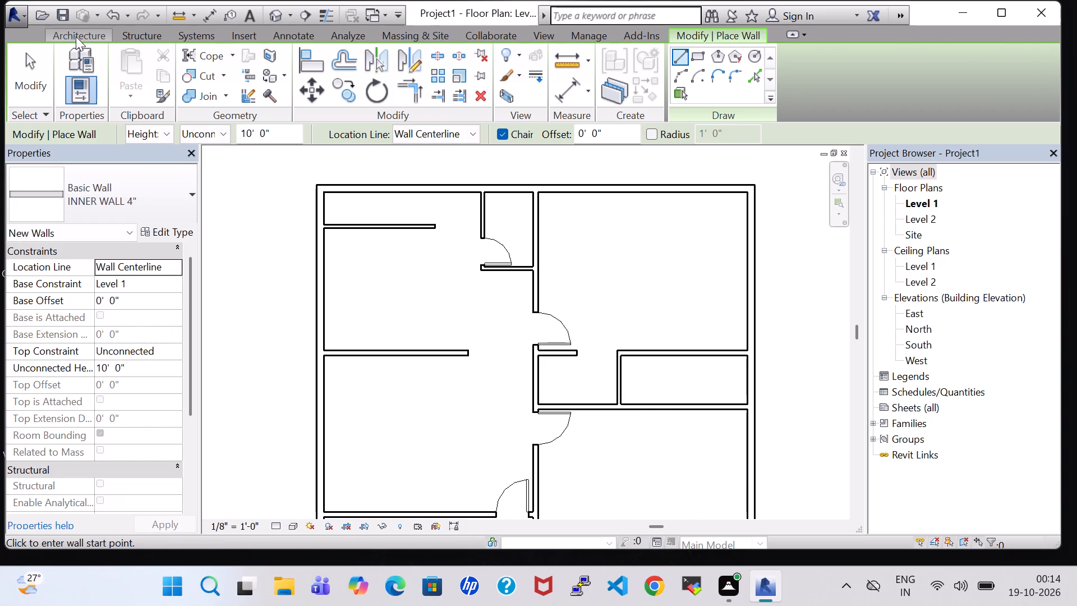
Place a Single-Flush 30" x 80" door in the short partition south of the northeast room, swinging east, centred about 1'-8" below its north end.
click(99, 70)
click(177, 194)
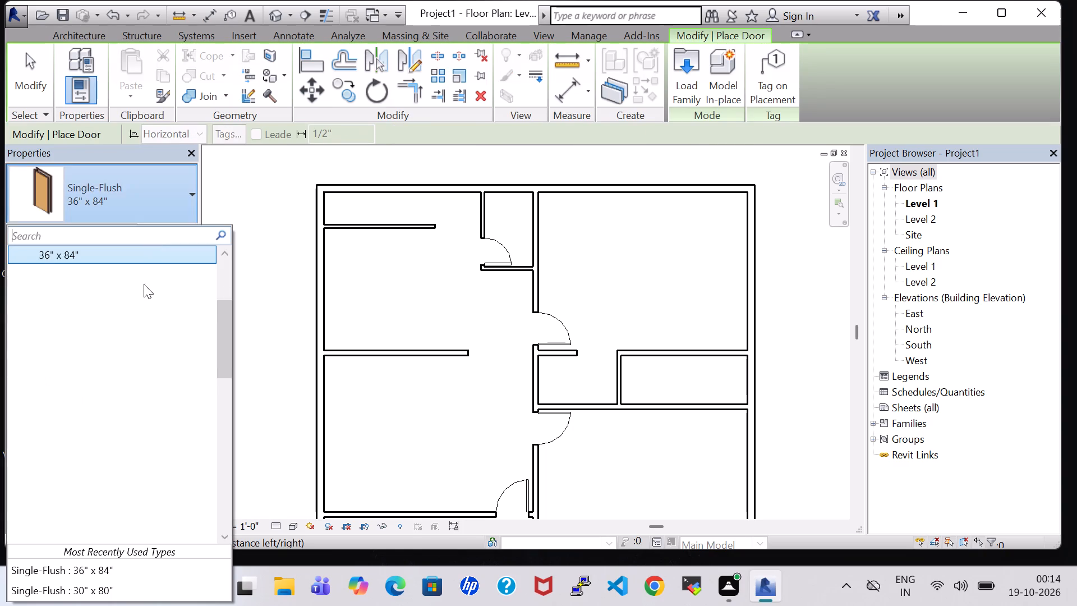
scroll(149, 281, up, 3)
click(146, 256)
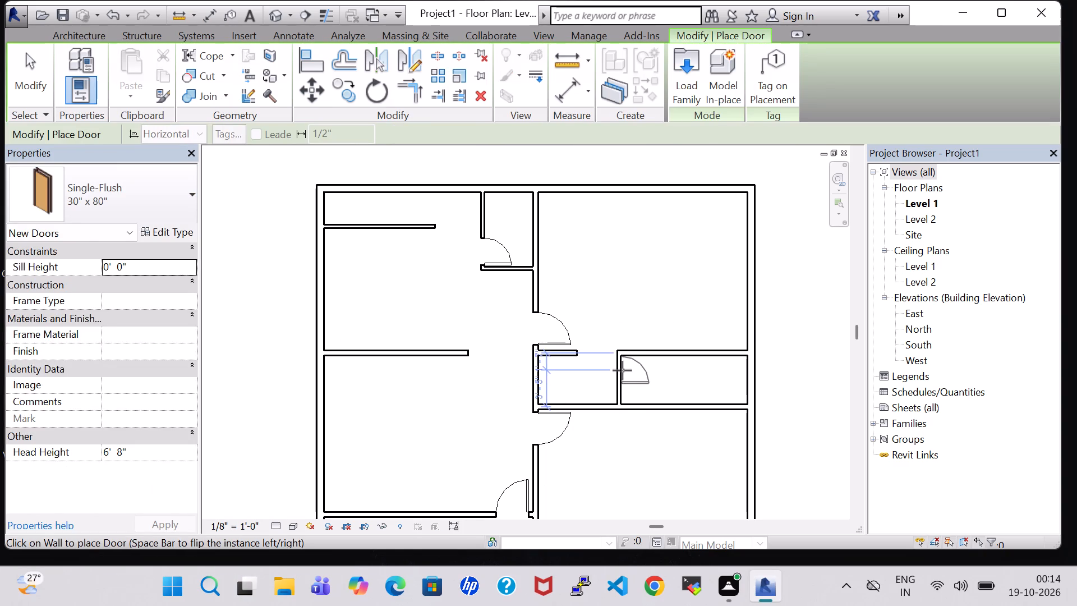
key(space)
scroll(622, 371, up, 3)
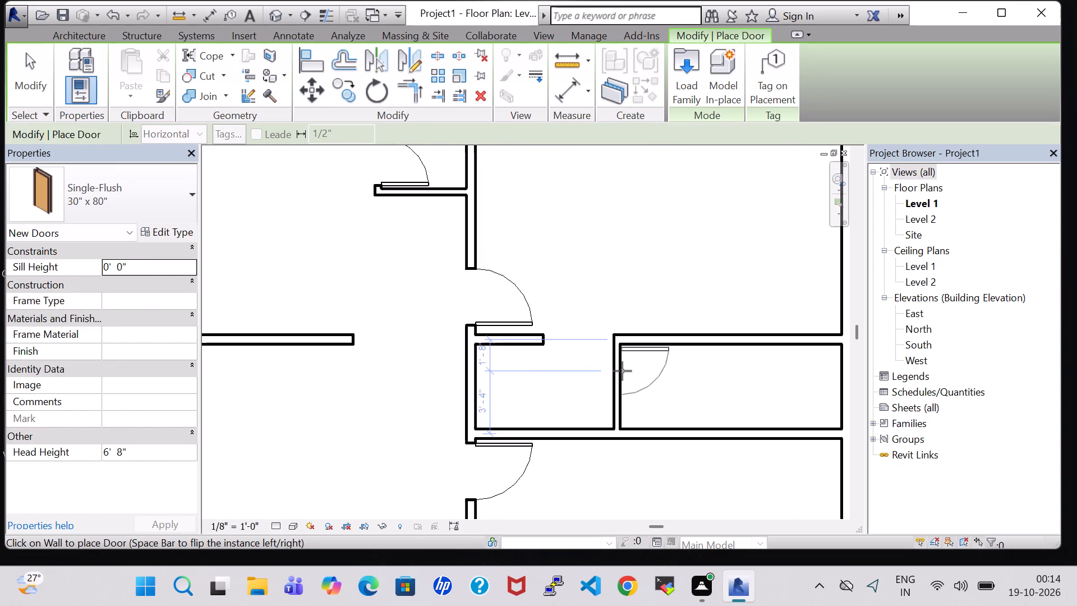
scroll(622, 371, up, 2)
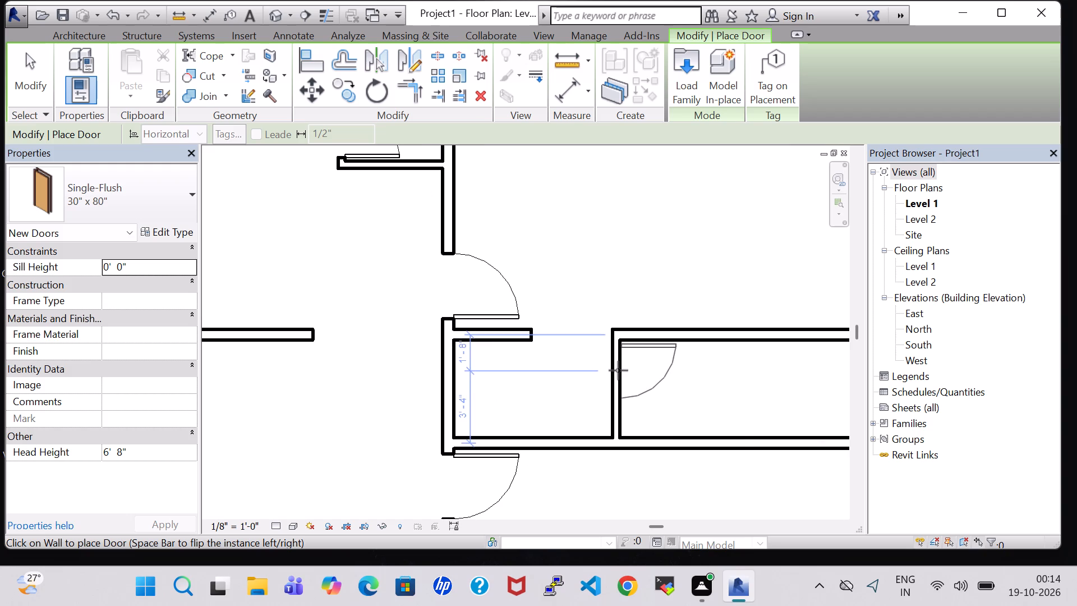
click(618, 370)
key(Escape)
key(Escape)
Draw an INNER WALL 4" partition across the southeast room from the central partition to the east exterior wall, about 3'-10" north of its south partition.
scroll(593, 295, down, 1)
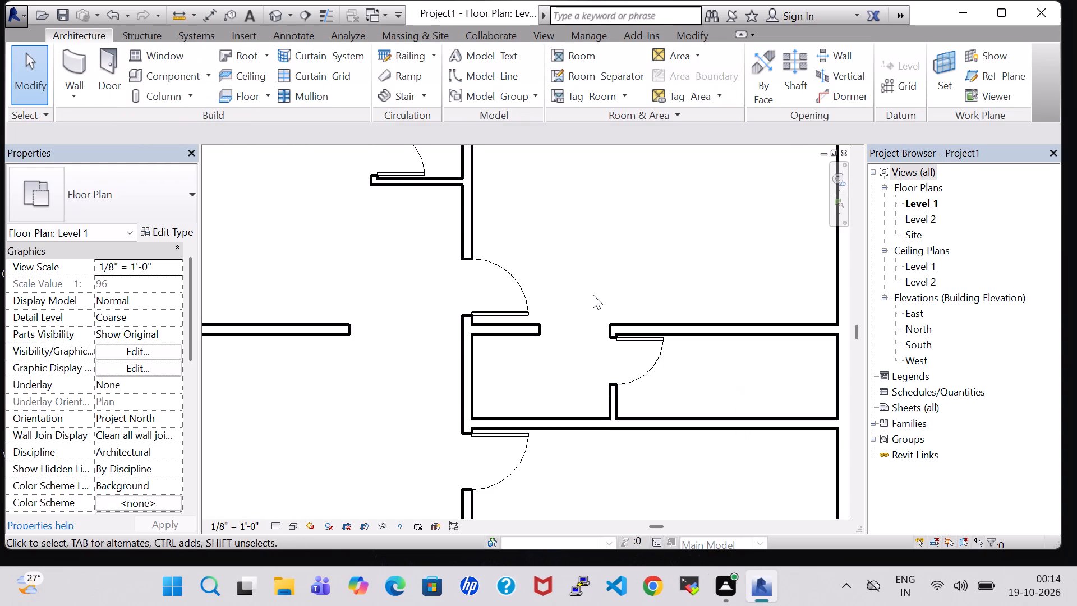
scroll(593, 295, down, 2)
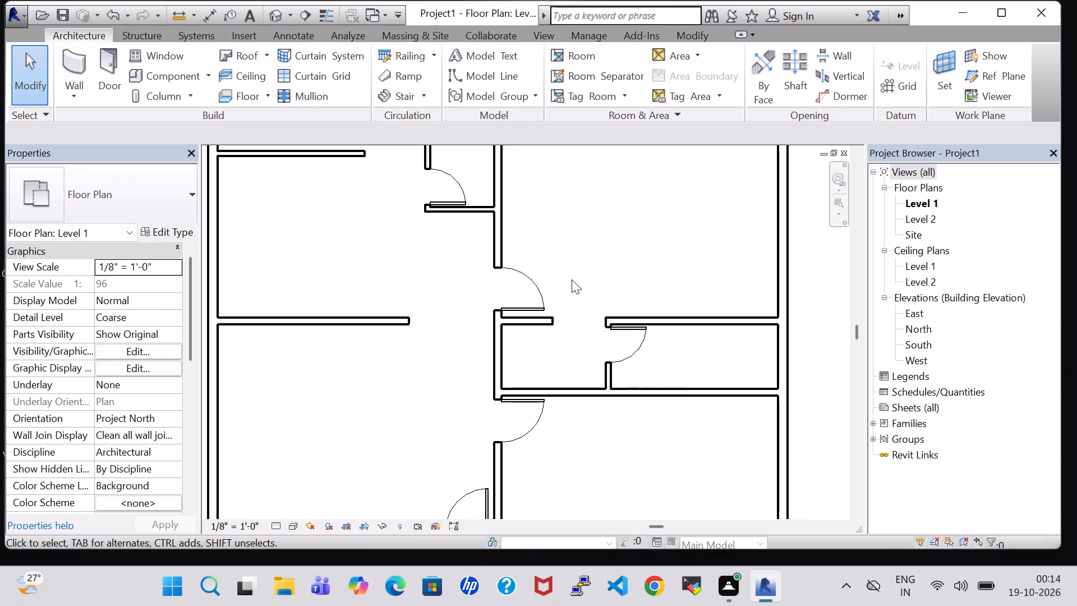
scroll(572, 279, down, 3)
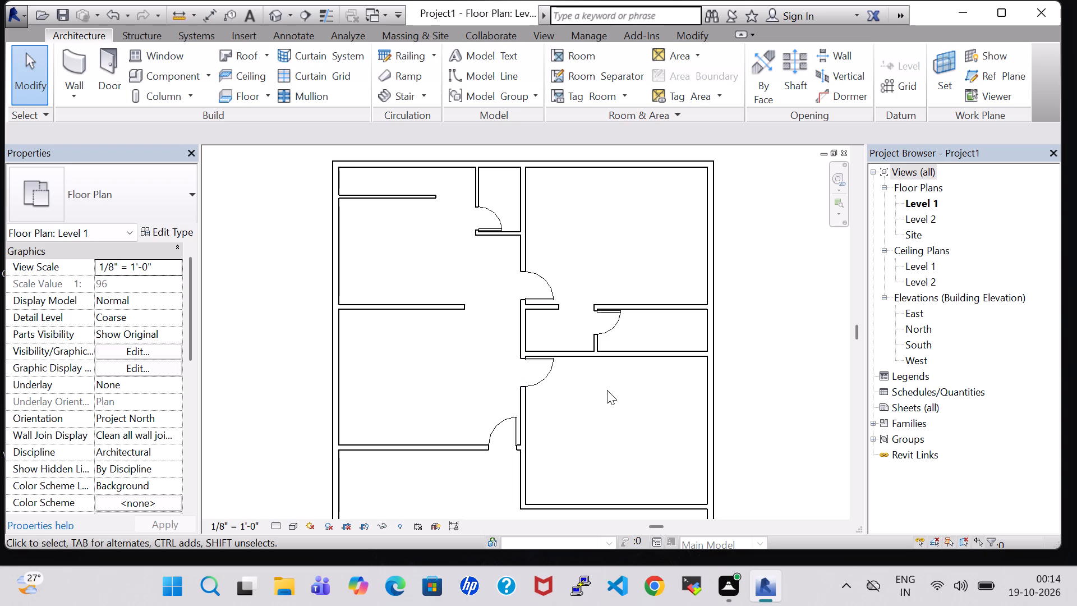
click(79, 54)
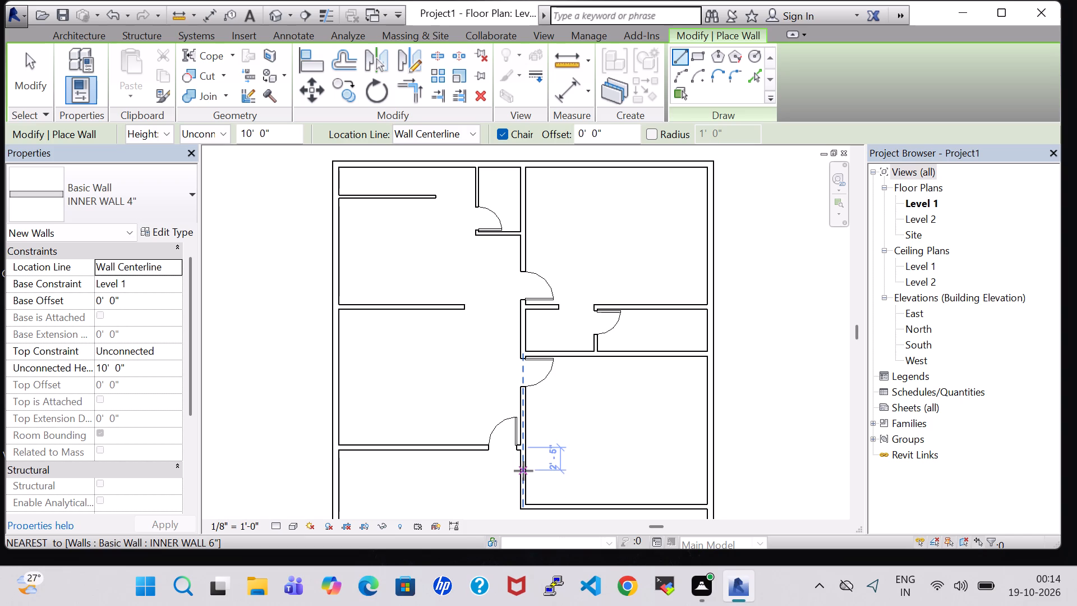
click(523, 471)
click(707, 473)
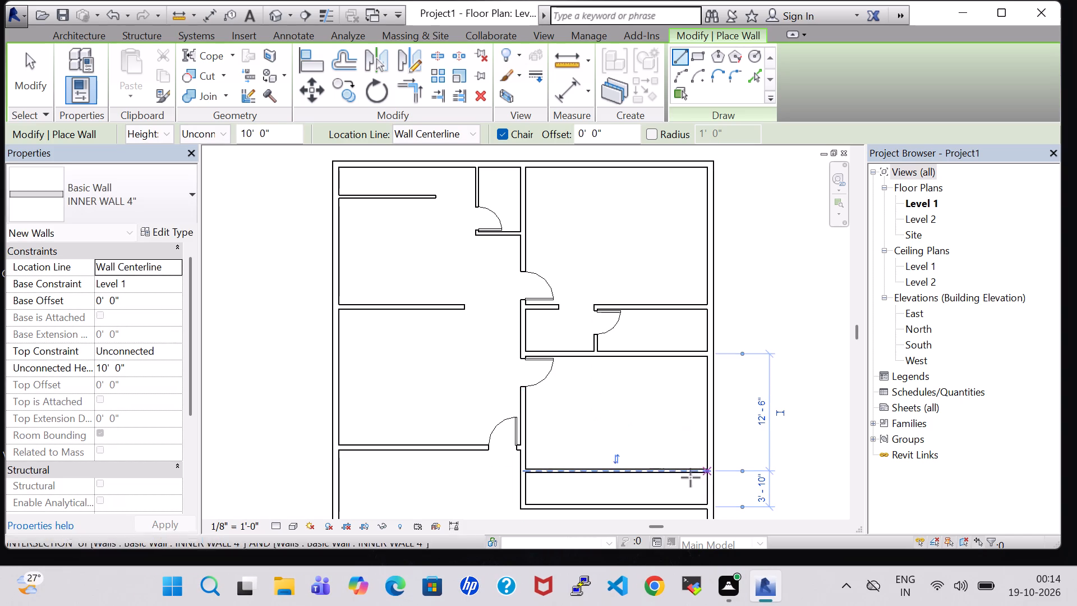
key(Escape)
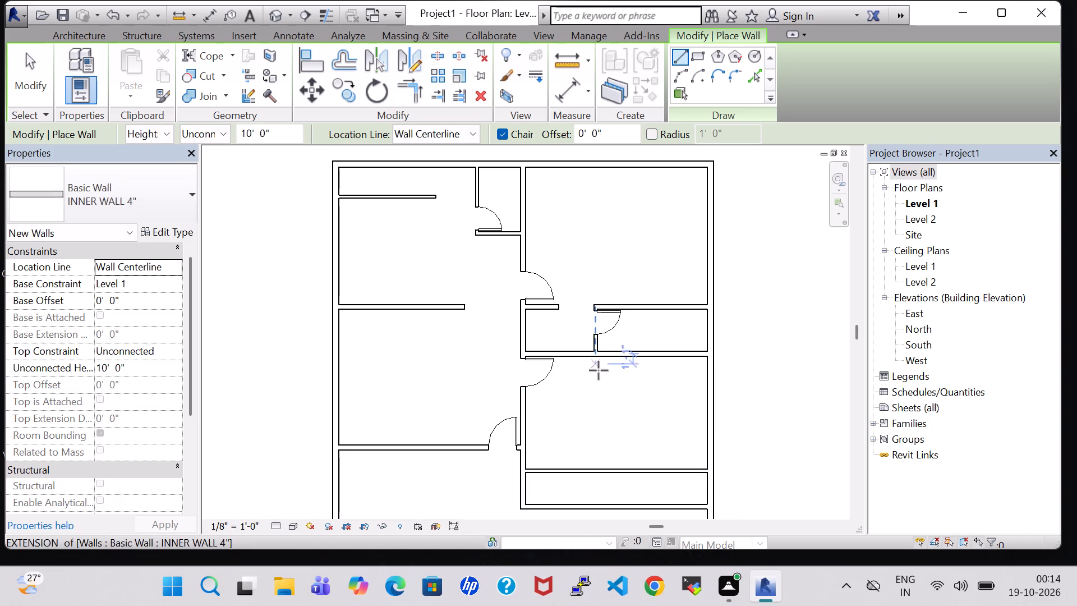
Draw an INNER WALL 4" divider about 3'-10" long from the new partition to the south partition, aligned with the short divider wall farther north.
click(595, 471)
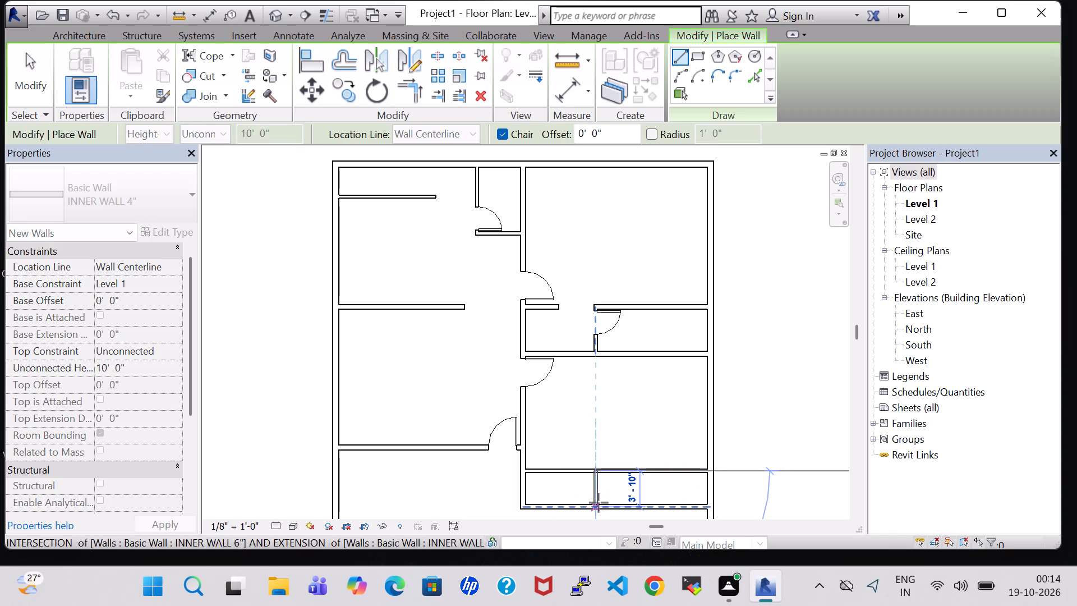
click(599, 504)
key(Escape)
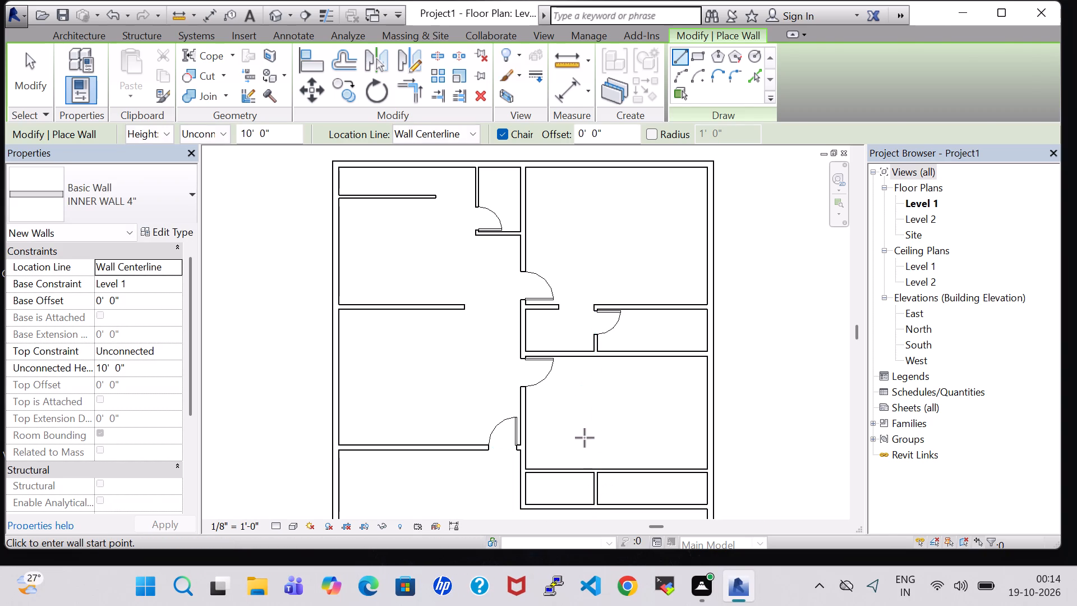
key(Escape)
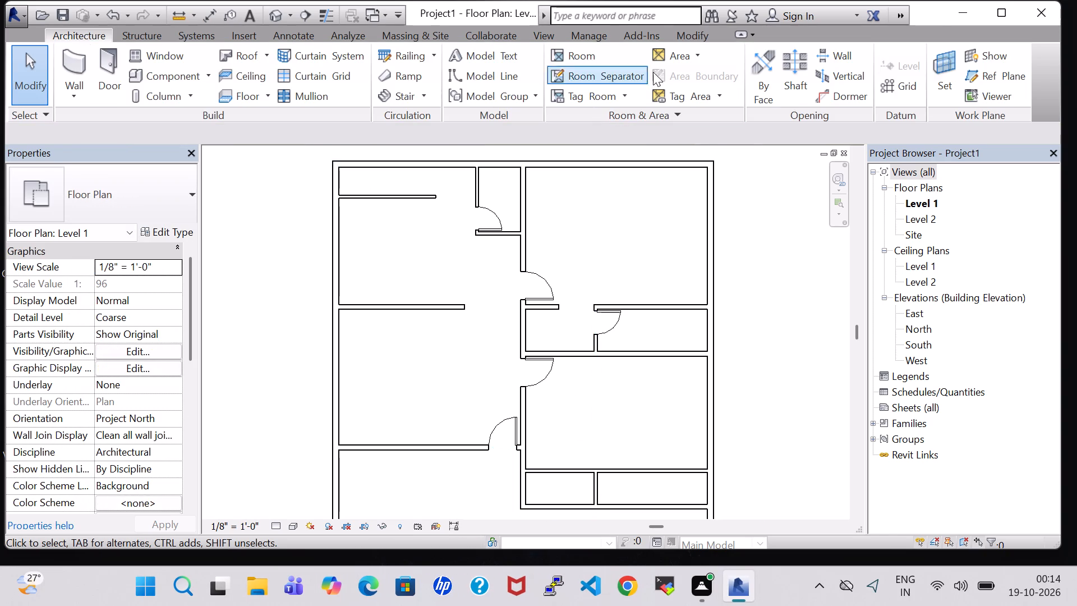
Open a gap in the new partition by splitting it about 5" west of the divider and 3'-9" east of the central partition, deleting the middle segment.
click(689, 35)
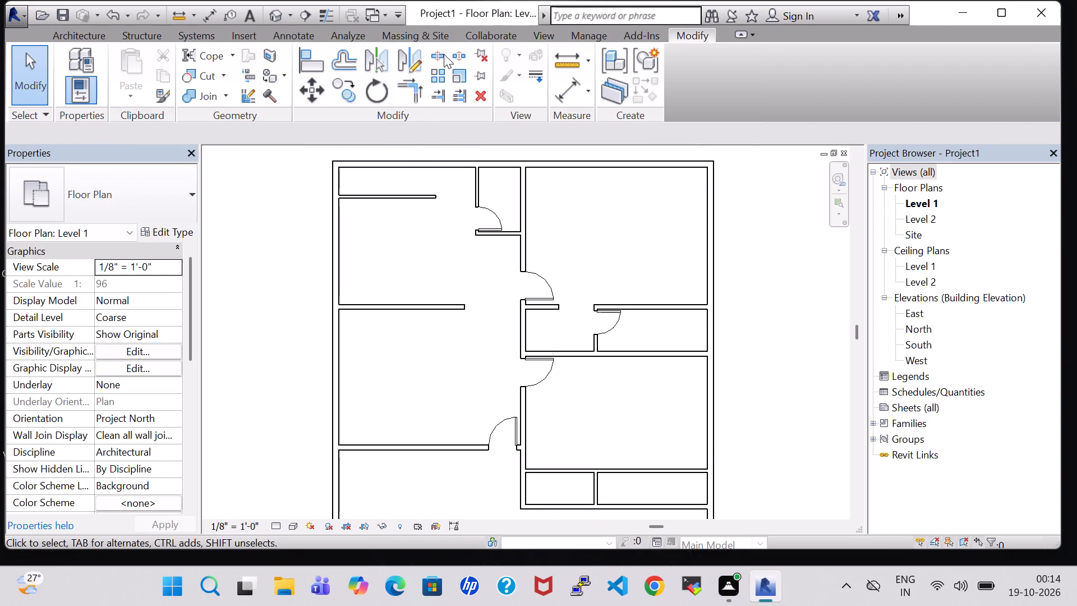
click(444, 54)
scroll(570, 496, up, 4)
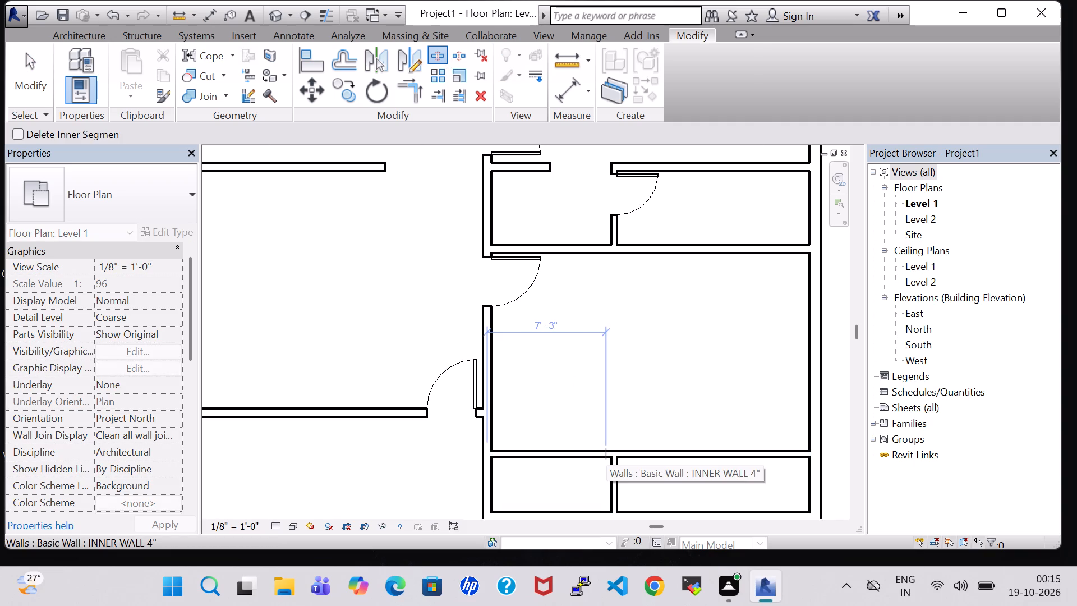
scroll(606, 456, up, 4)
click(609, 456)
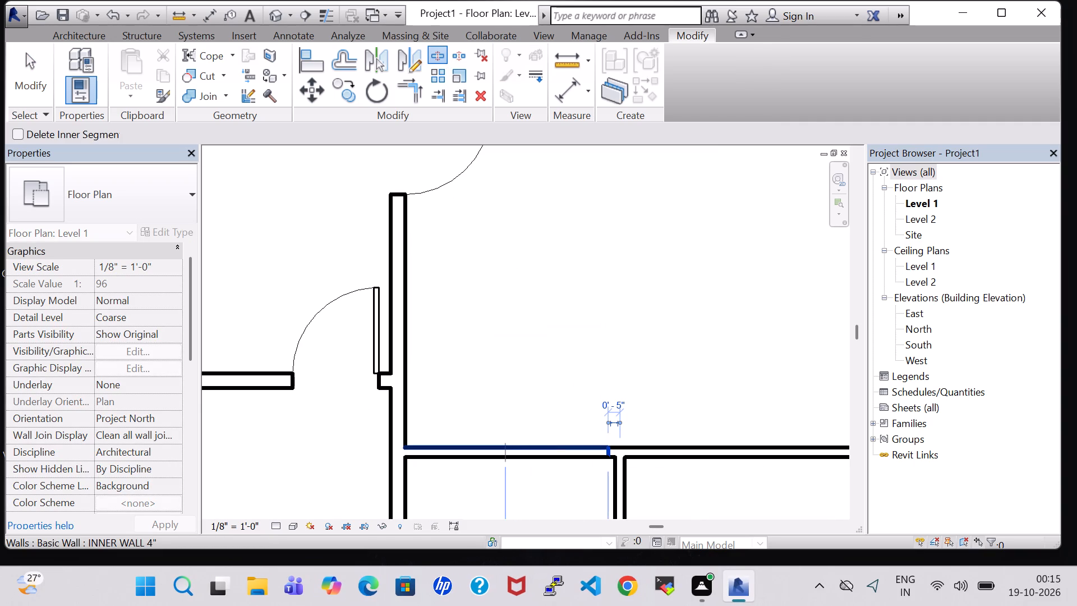
click(506, 445)
key(Escape)
key(Escape)
click(568, 446)
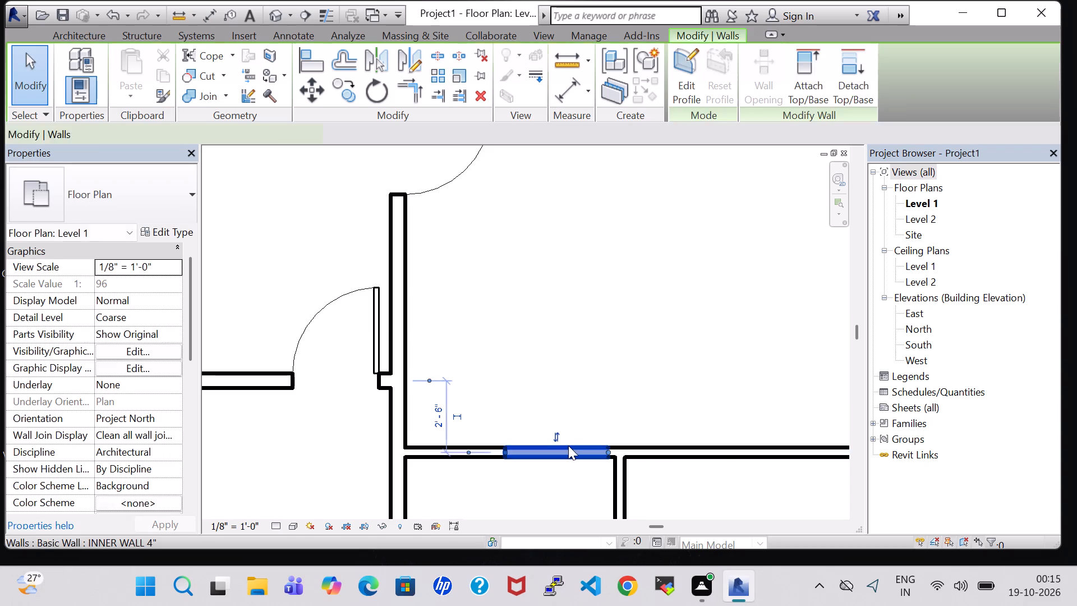
key(Delete)
scroll(638, 398, down, 6)
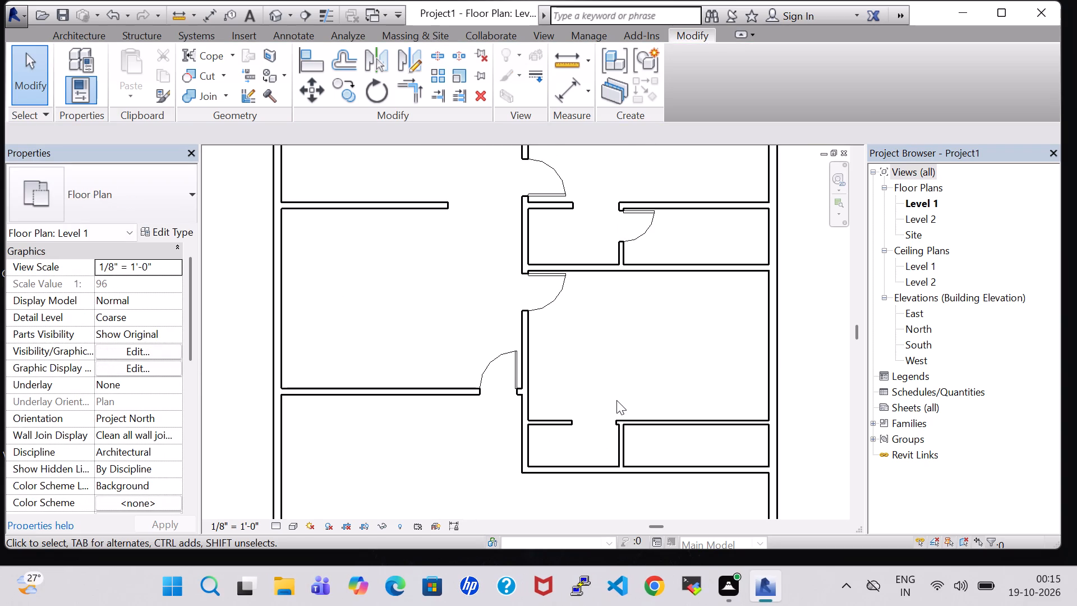
Shorten the partition stub west of the gap by nudging its free end west, leaving it about 2' long.
click(566, 420)
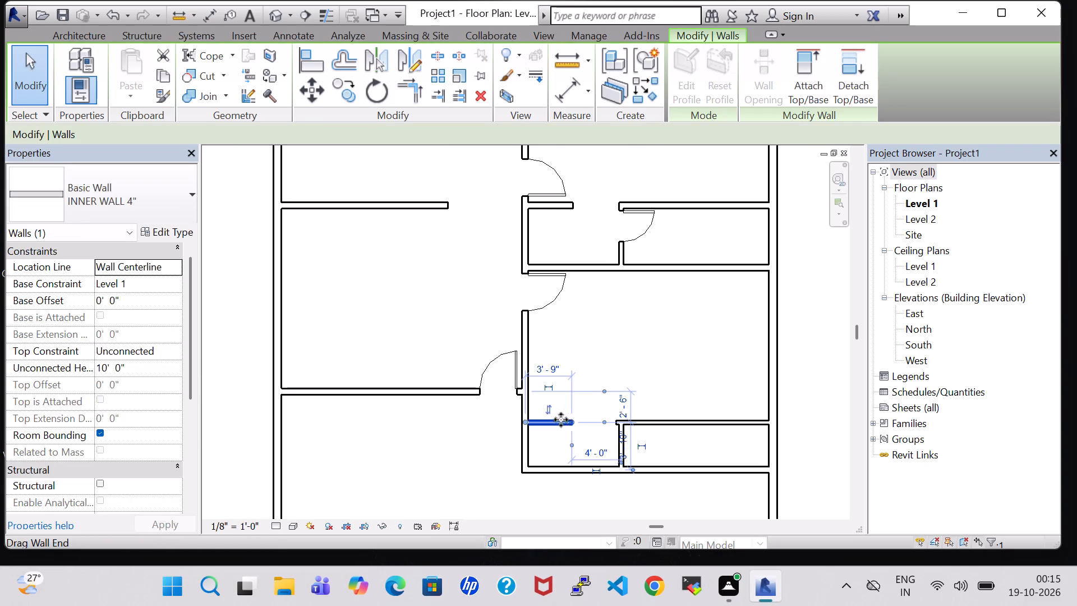
key(Left)
key(Left)
key(Left)
key(Left)
key(Left)
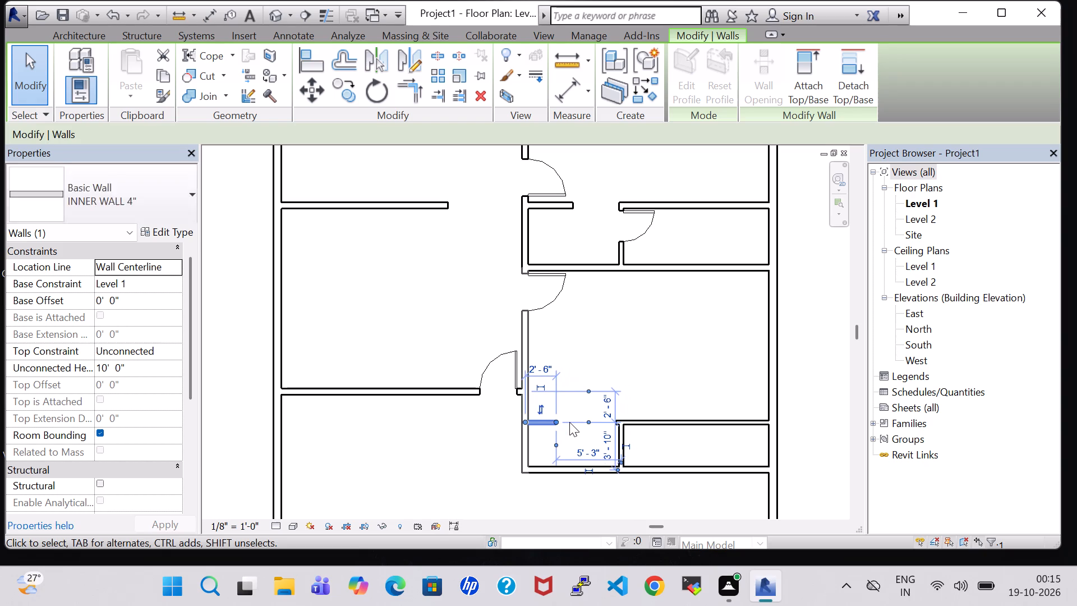
key(Left)
key(Left)
click(692, 398)
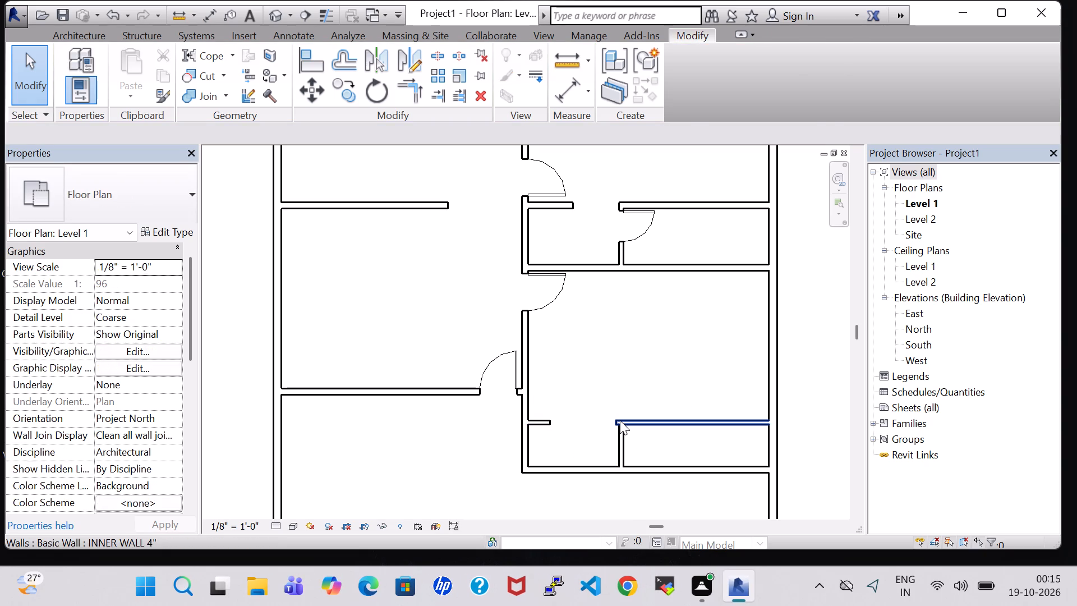
Nudge the partition segment east of the gap west until it is 15'-2" long, its free end 4'-10" from the central partition.
click(620, 420)
key(Left)
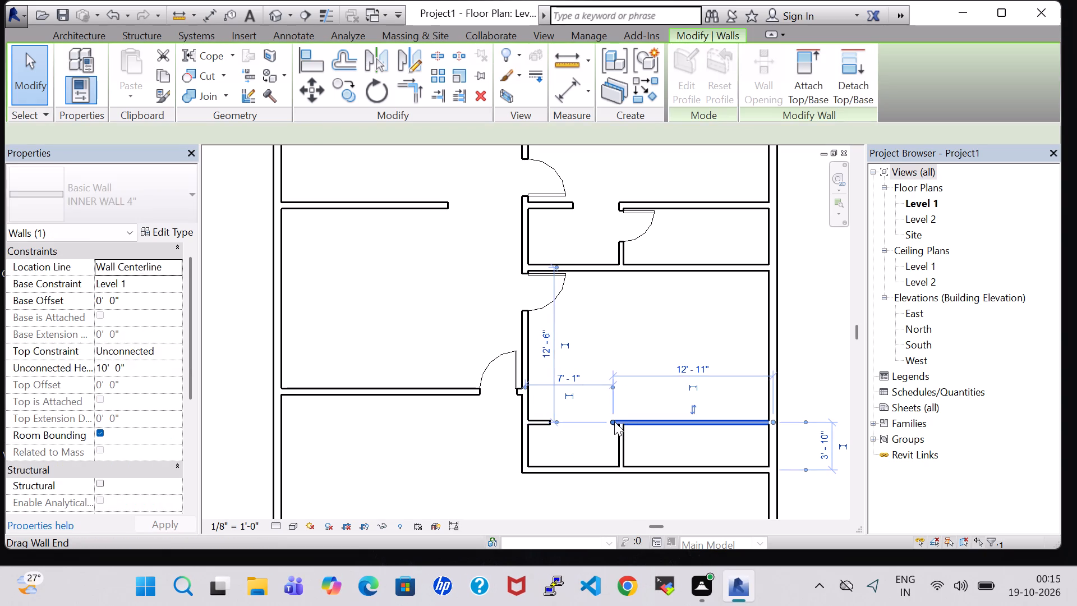
key(Left)
key(Left)
key(Left)
key(Left)
key(Left)
key(Left)
key(Left)
key(Left)
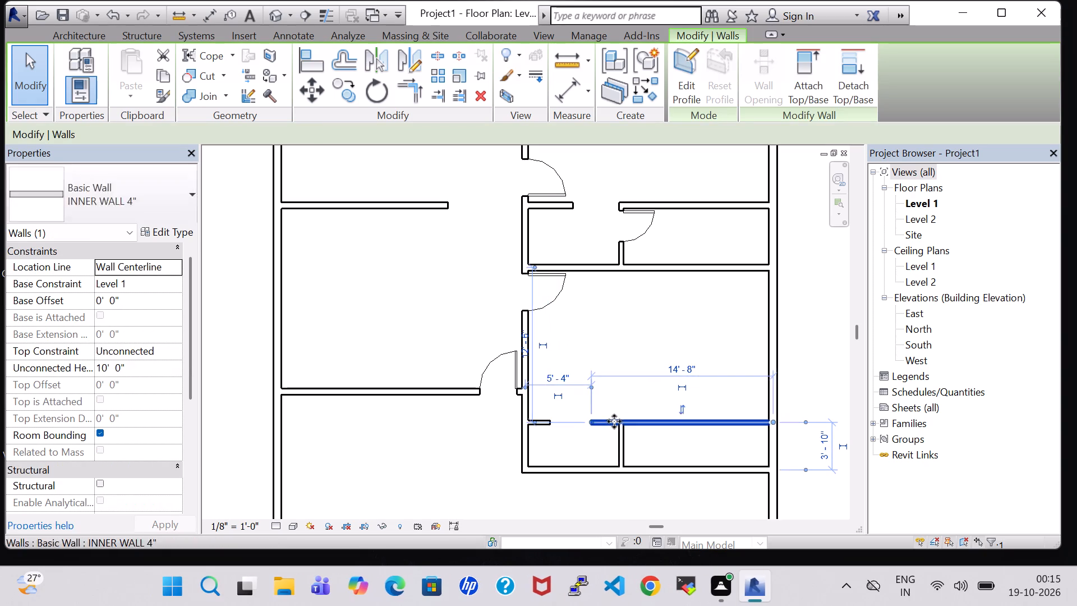
key(Left)
key(Left)
key(Right)
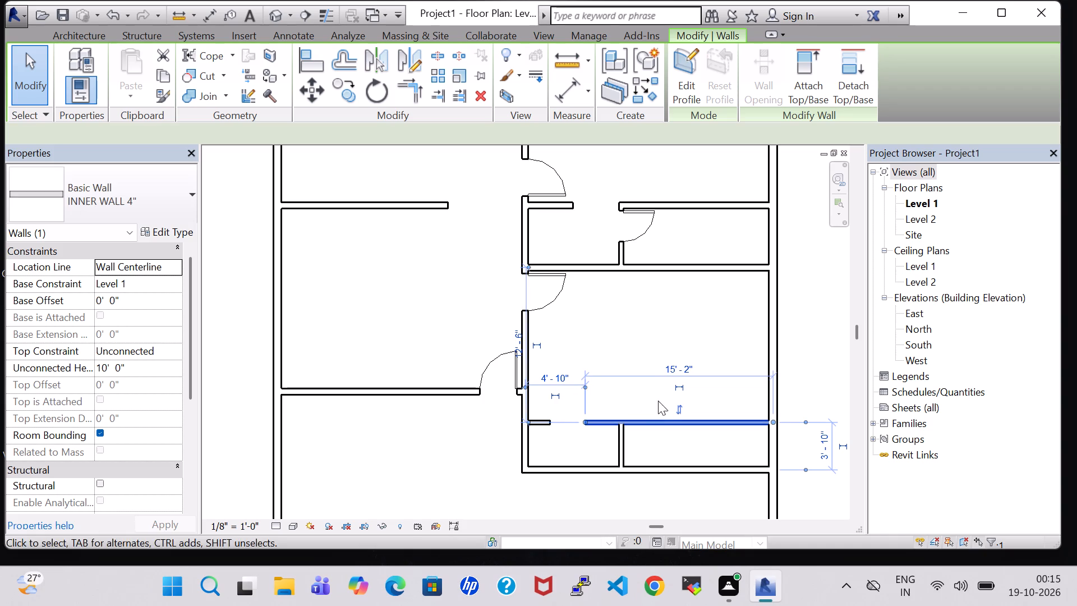
click(665, 320)
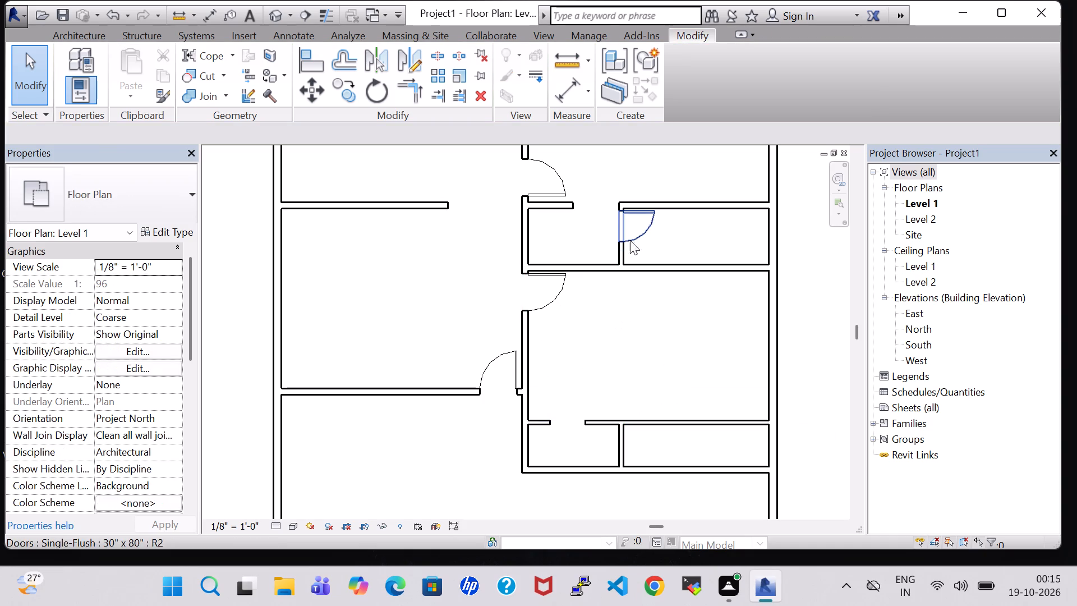
Place a Single-Flush 30" x 80" door in the southern divider, swinging east, centred about 1'-7" south of the gapped partition.
click(76, 40)
click(96, 66)
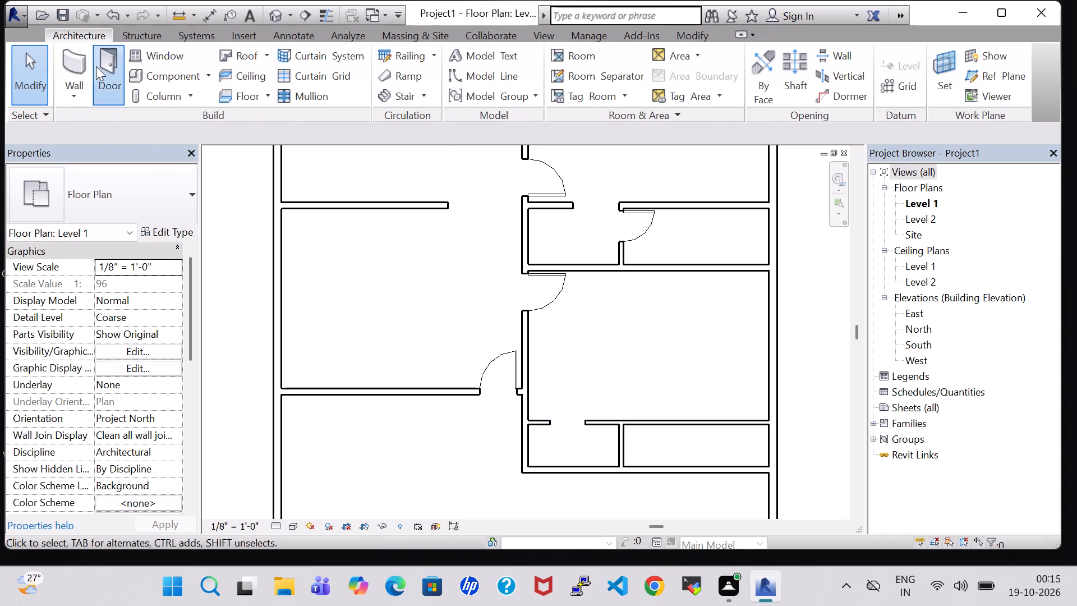
click(171, 198)
click(150, 254)
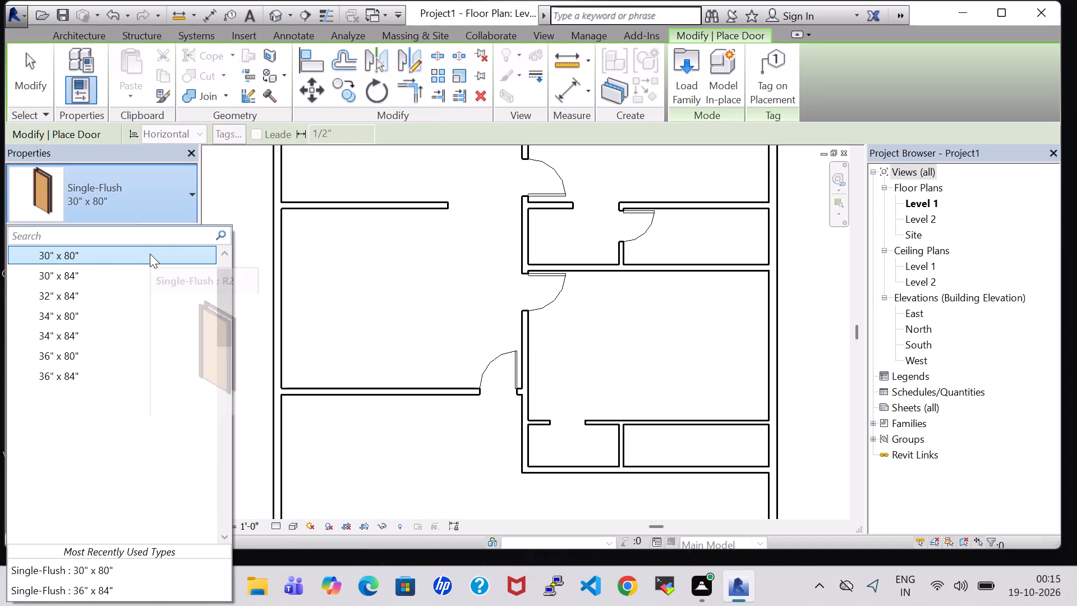
scroll(618, 444, up, 5)
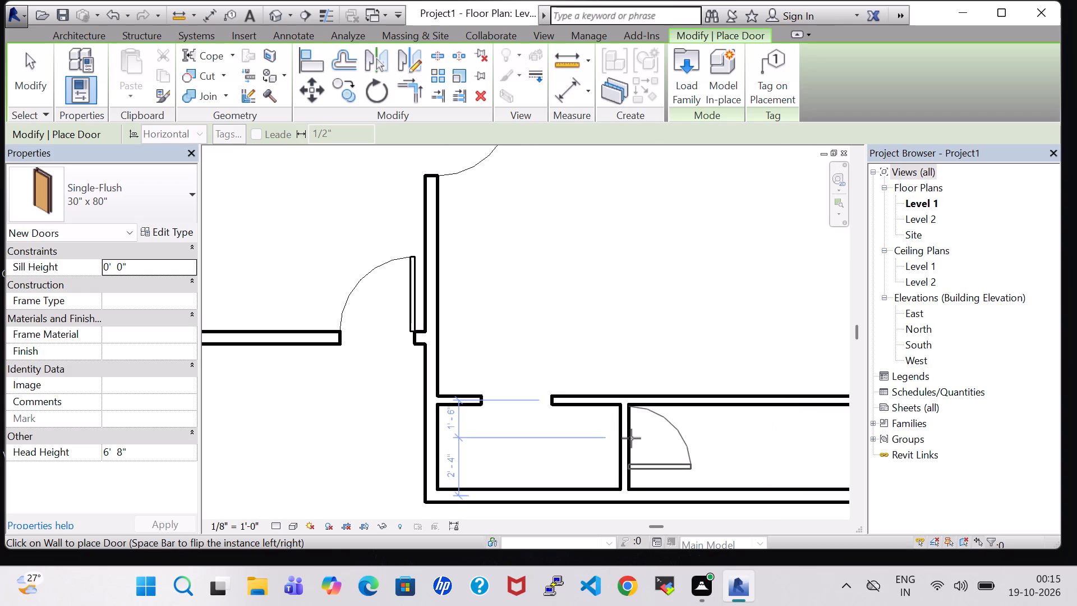
key(space)
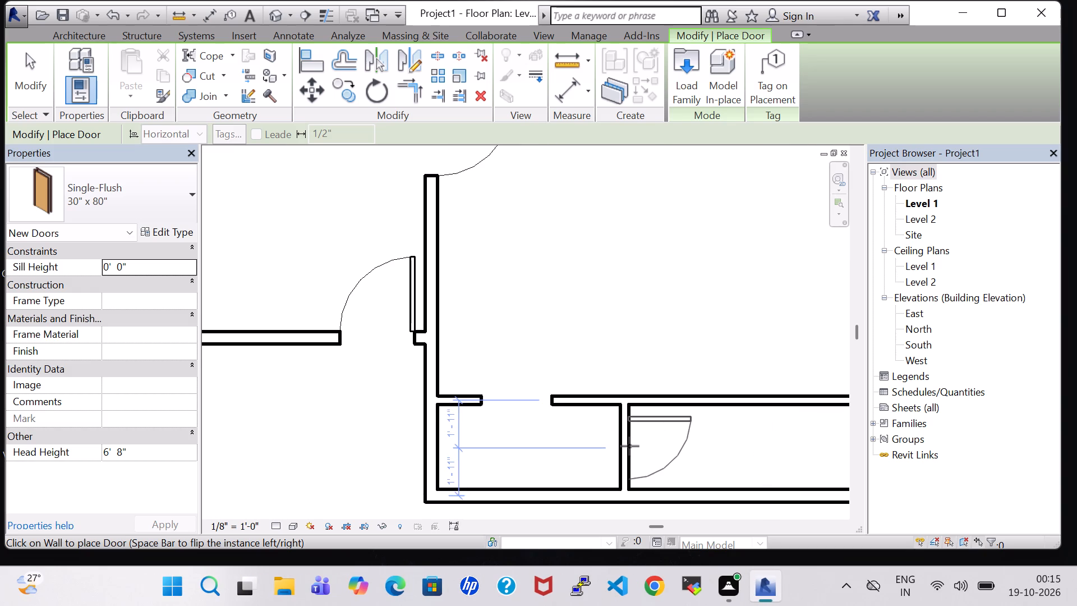
scroll(629, 446, up, 3)
click(625, 437)
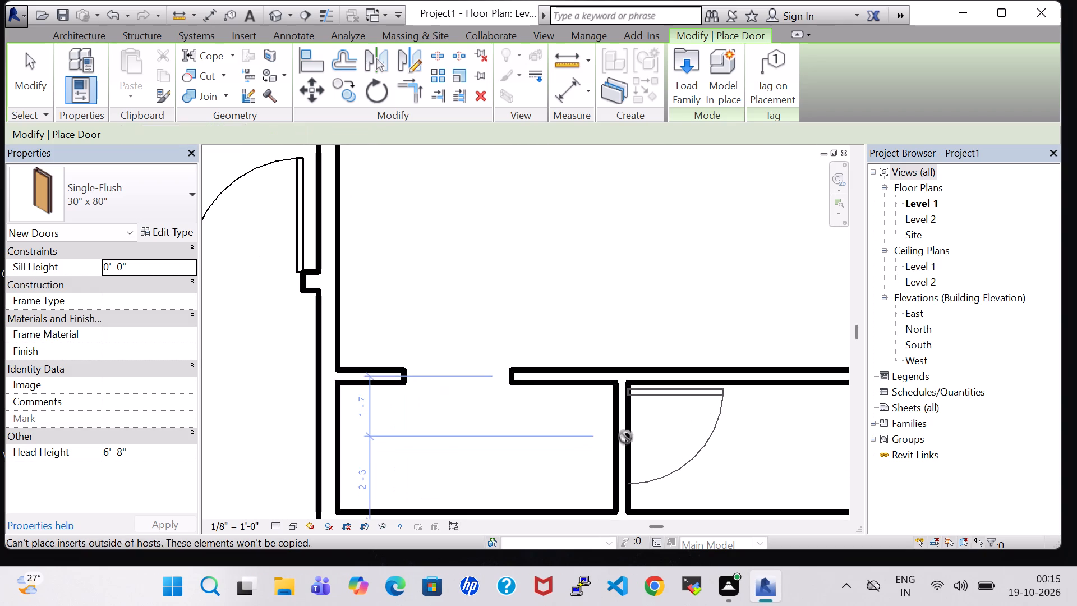
scroll(623, 378, down, 6)
key(Escape)
key(Escape)
Nudge the partition segment east of the gap north until it is about 4'-6" from the south partition.
scroll(618, 345, down, 2)
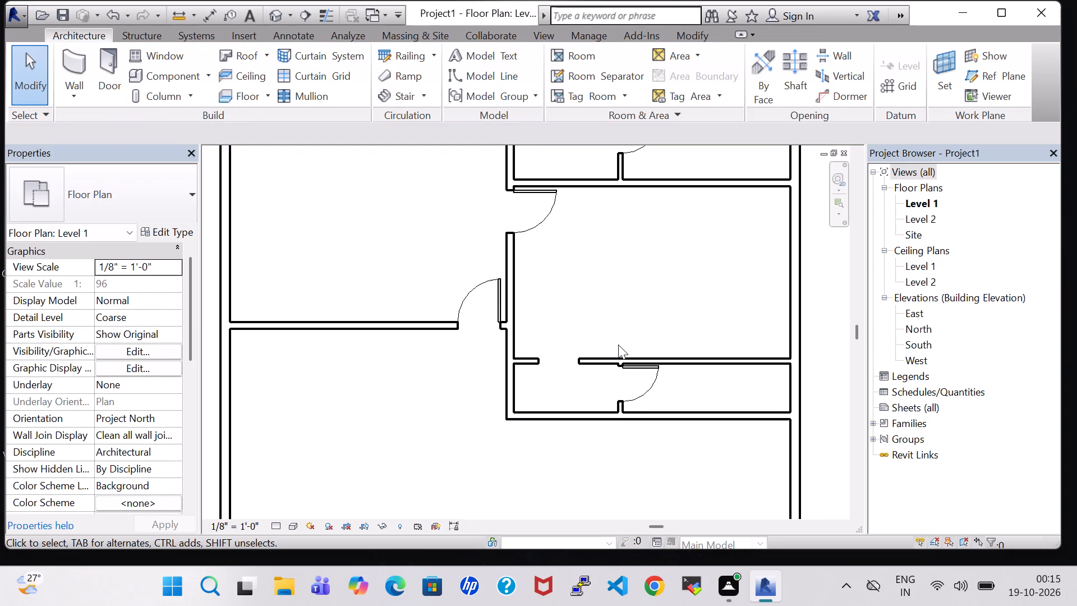
scroll(618, 345, down, 1)
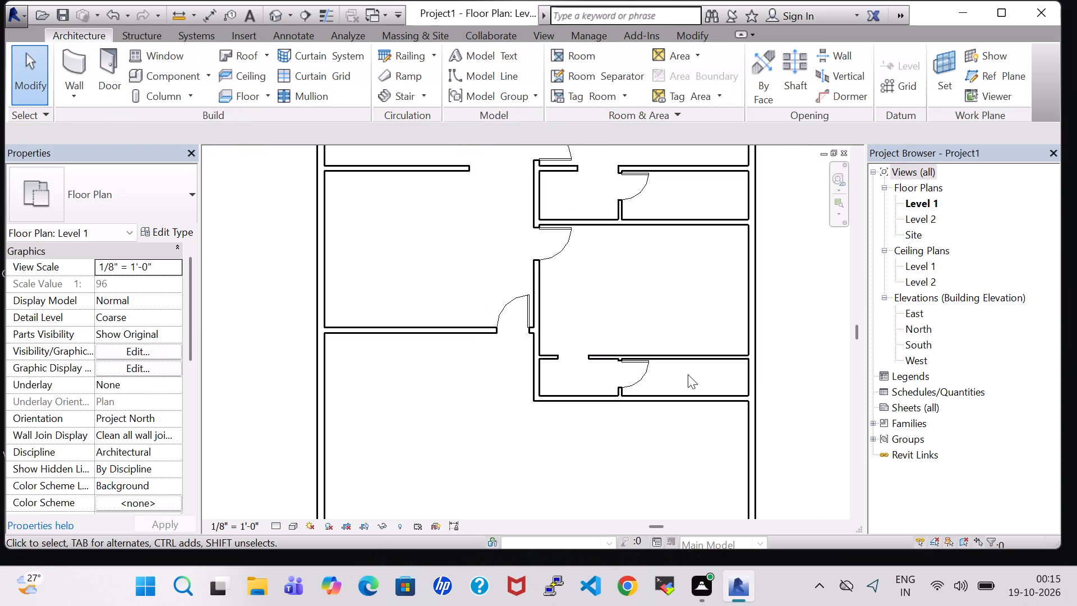
click(684, 360)
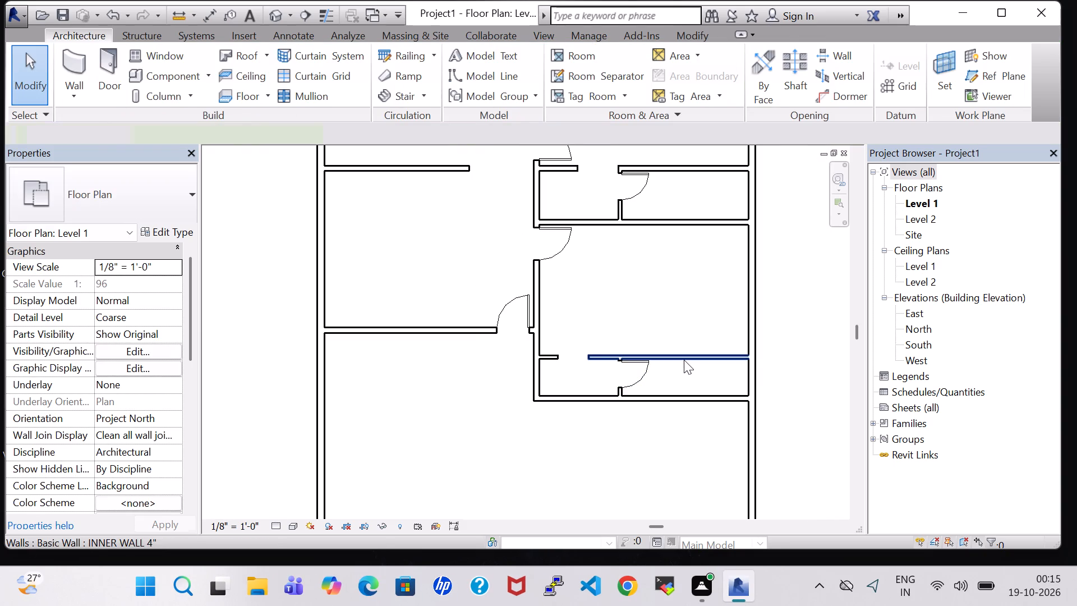
key(Up)
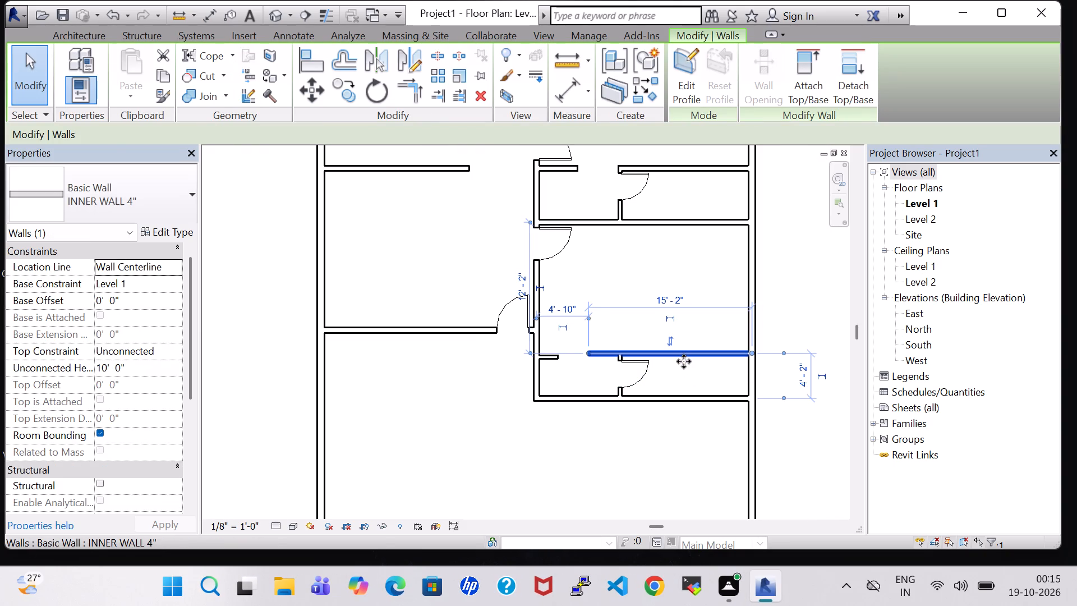
key(Up)
Nudge the 30" x 80" door in the southern divider north by two increments.
click(634, 372)
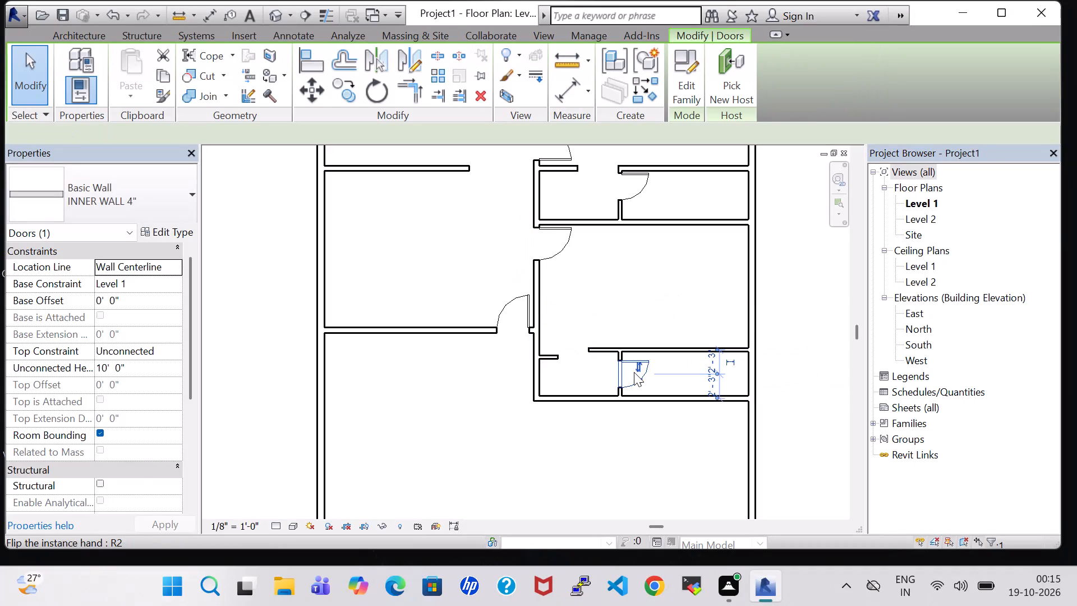
key(Up)
key(Up)
Nudge the 2' partition stub west of the gap north until it lines up with the segment east of the gap.
click(542, 360)
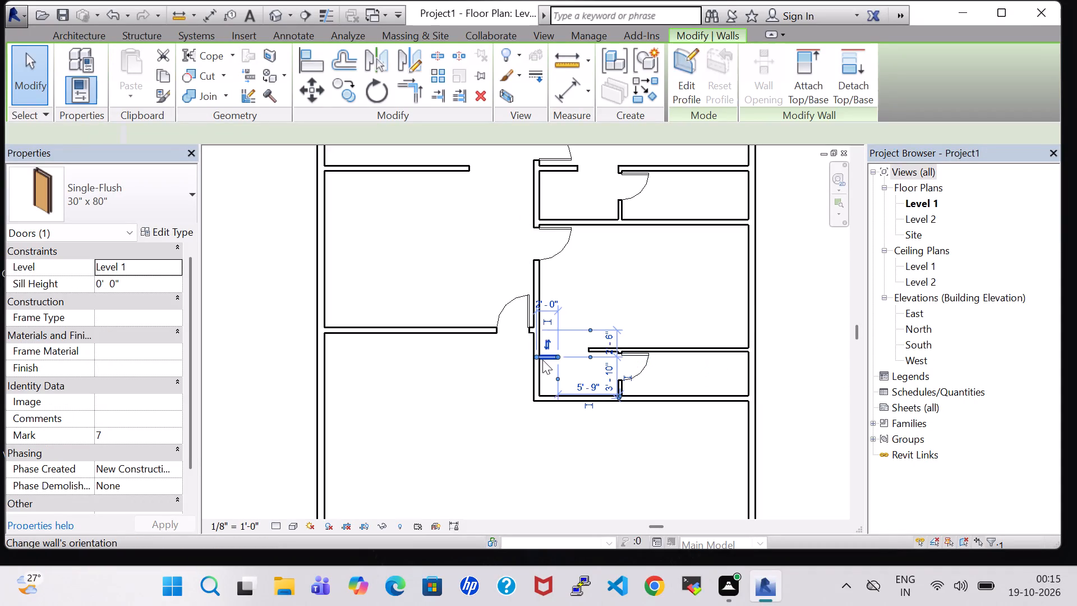
key(Up)
key(Up)
click(810, 338)
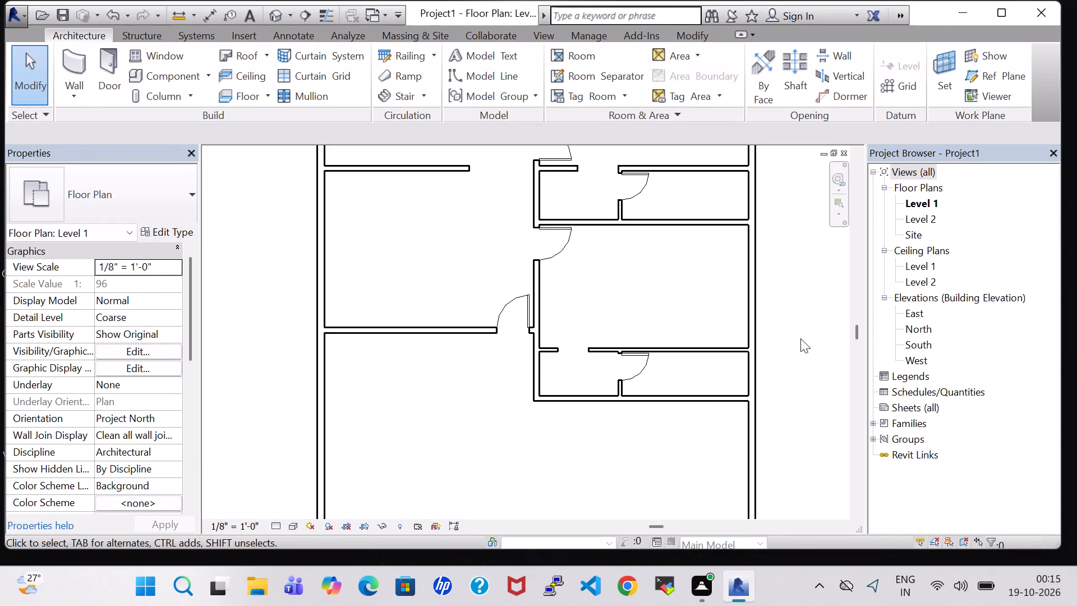
Nudge the 15'-2" partition segment east of the gap two further increments north.
click(711, 345)
key(Up)
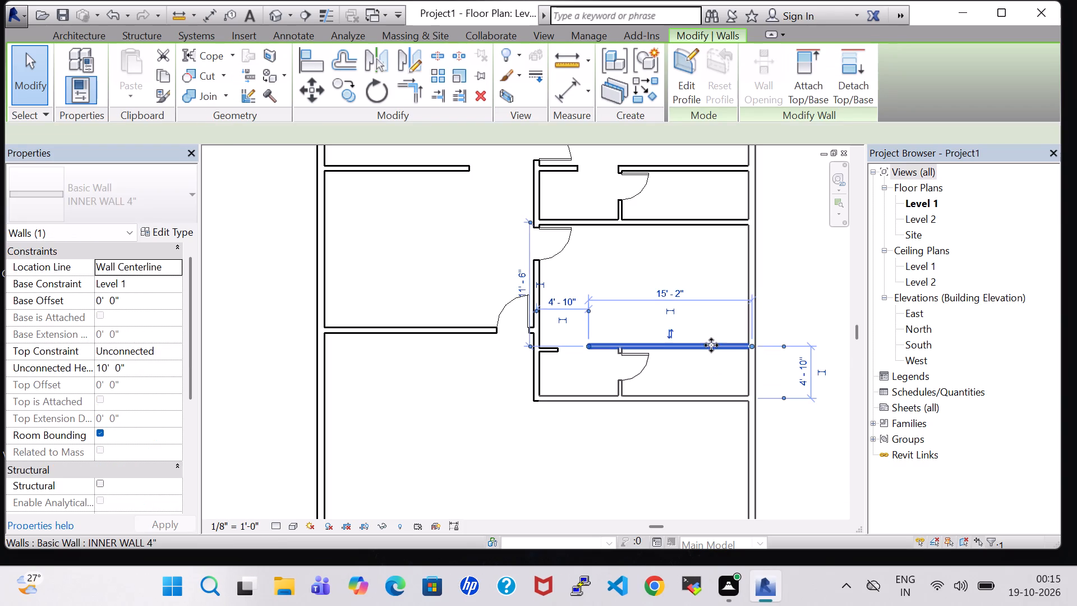
key(Up)
click(795, 437)
Split the west exterior wall where the partition along the large southern room's north side meets it.
scroll(760, 340, down, 2)
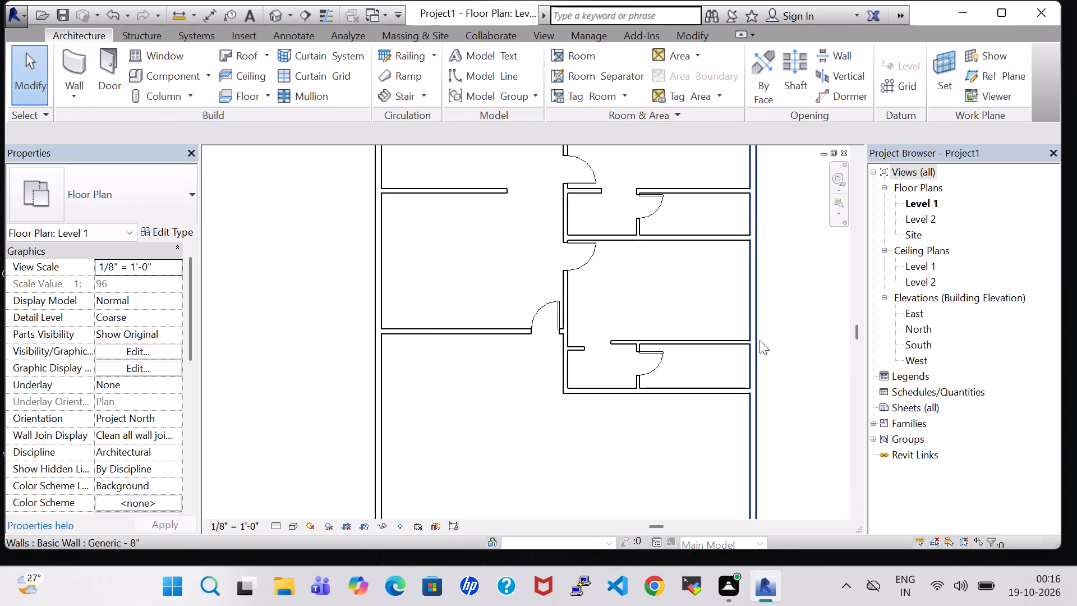
scroll(760, 340, down, 1)
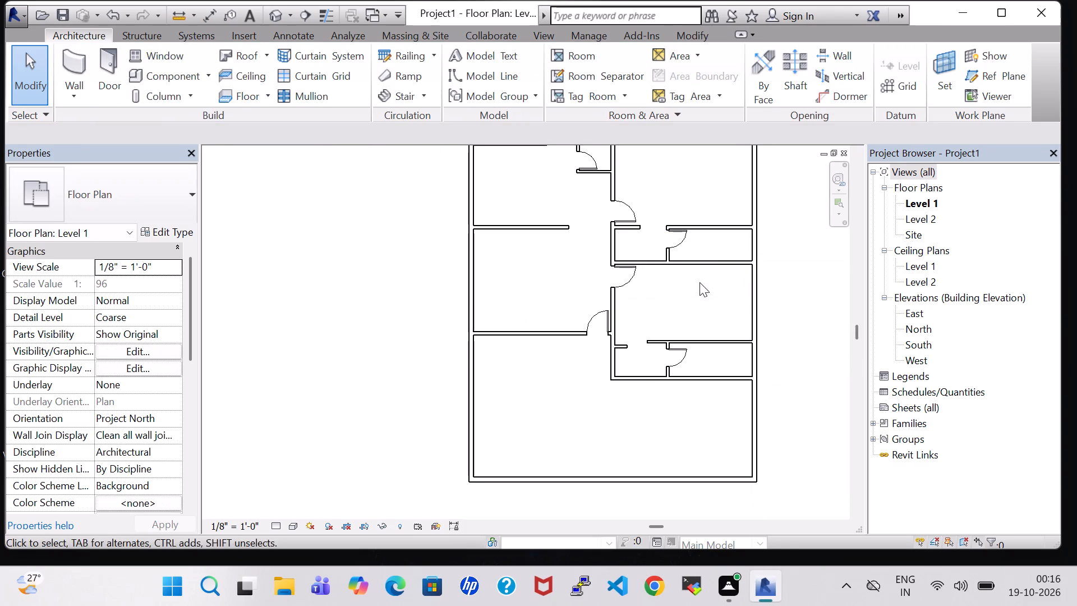
middle_drag(702, 300, 718, 420)
middle_drag(677, 307, 681, 267)
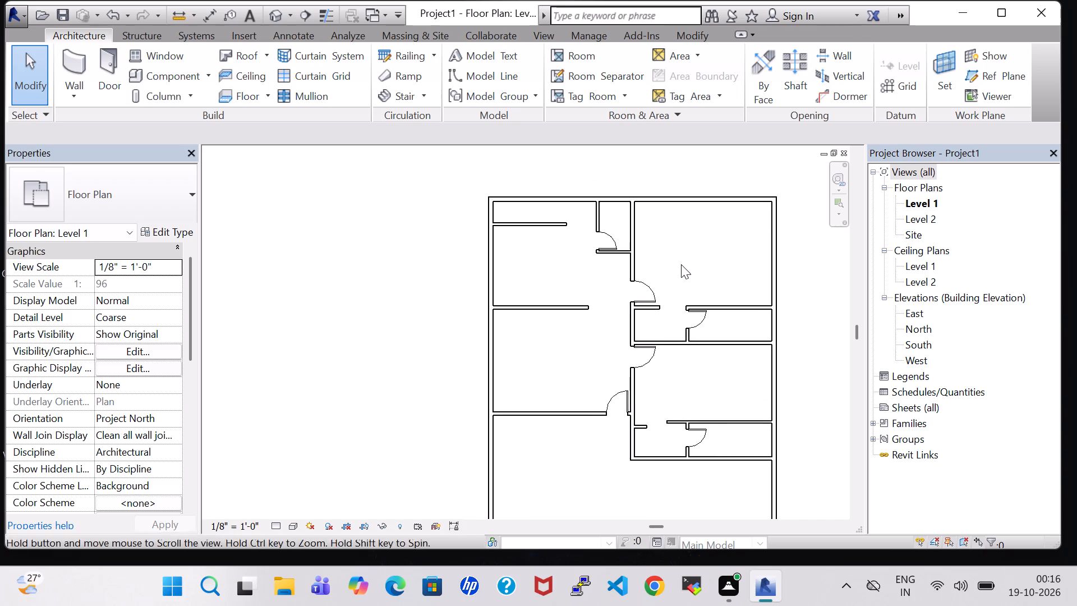
middle_drag(703, 421, 665, 271)
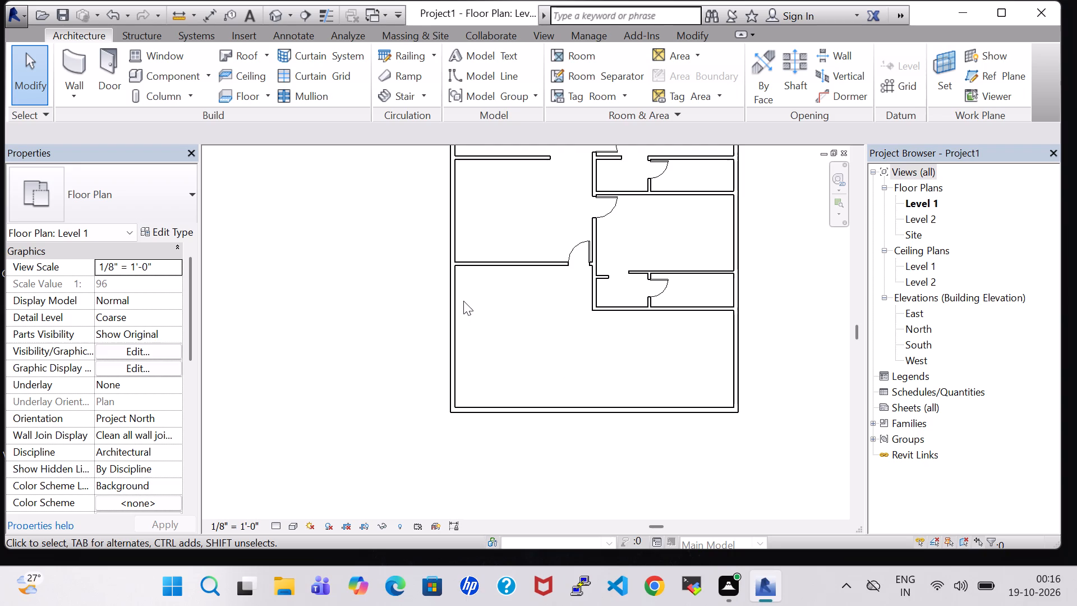
click(700, 39)
click(441, 50)
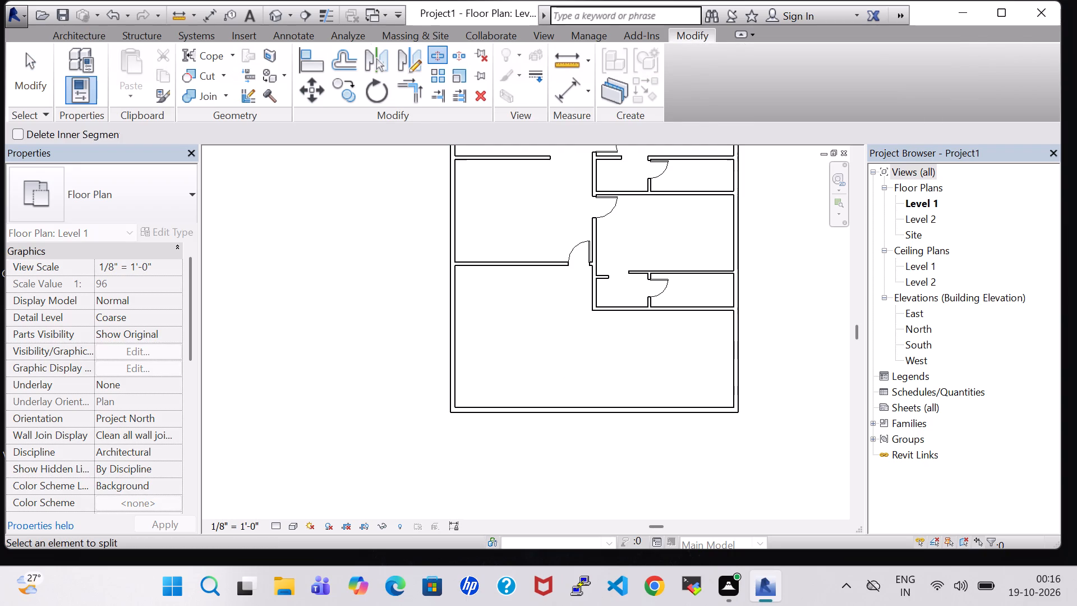
scroll(482, 250, up, 6)
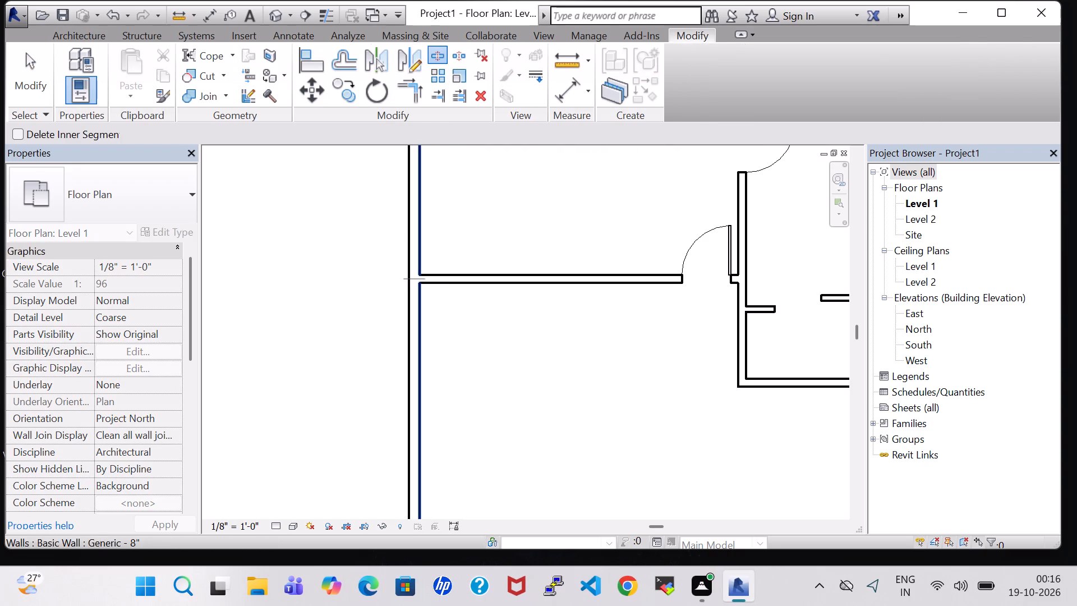
click(420, 280)
Split the east exterior wall where the south partition of the small enclosures meets it, then select the resulting lower wall segments to check them.
middle_drag(600, 392, 310, 392)
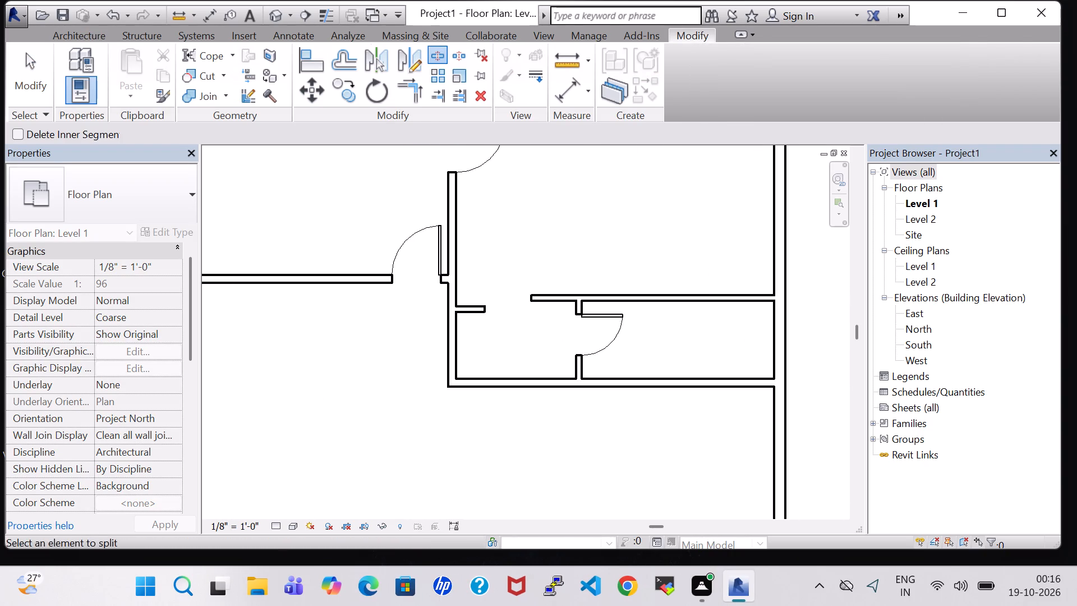
middle_drag(803, 391, 712, 301)
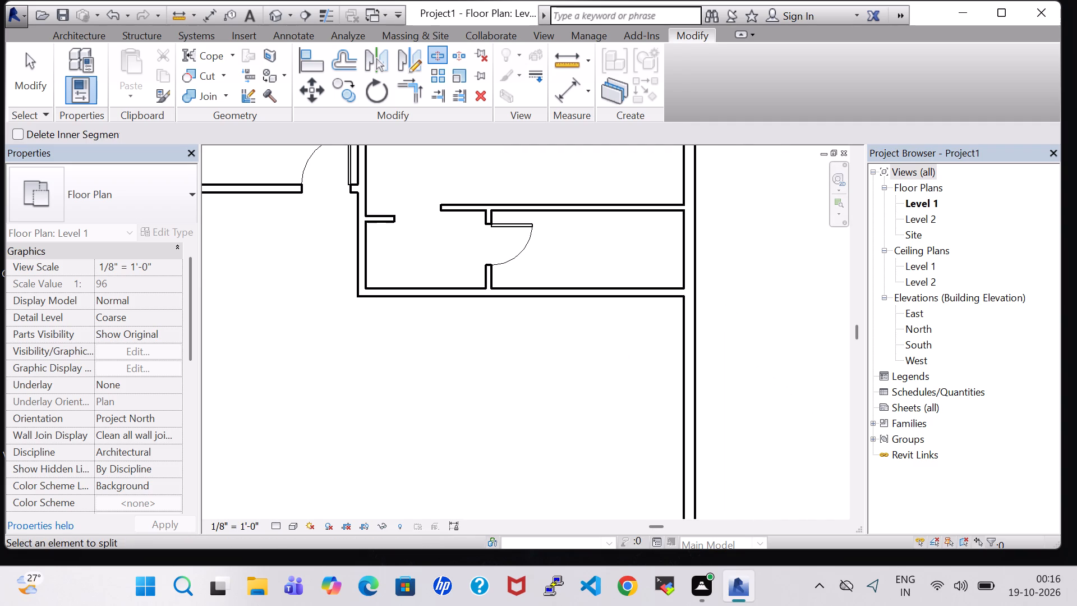
click(697, 291)
scroll(728, 327, down, 8)
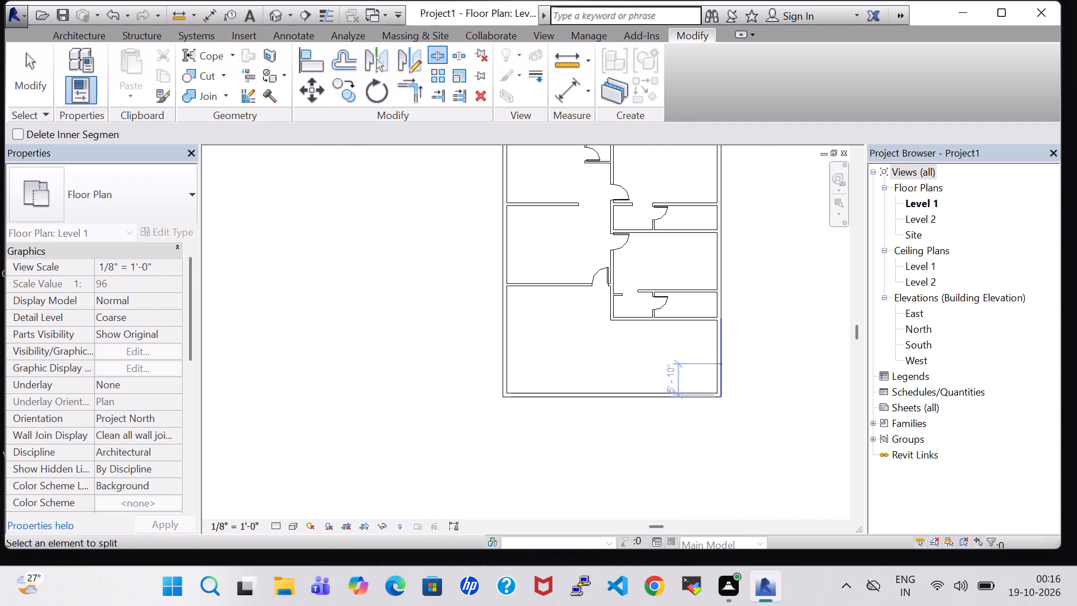
key(Escape)
key(Escape)
click(712, 366)
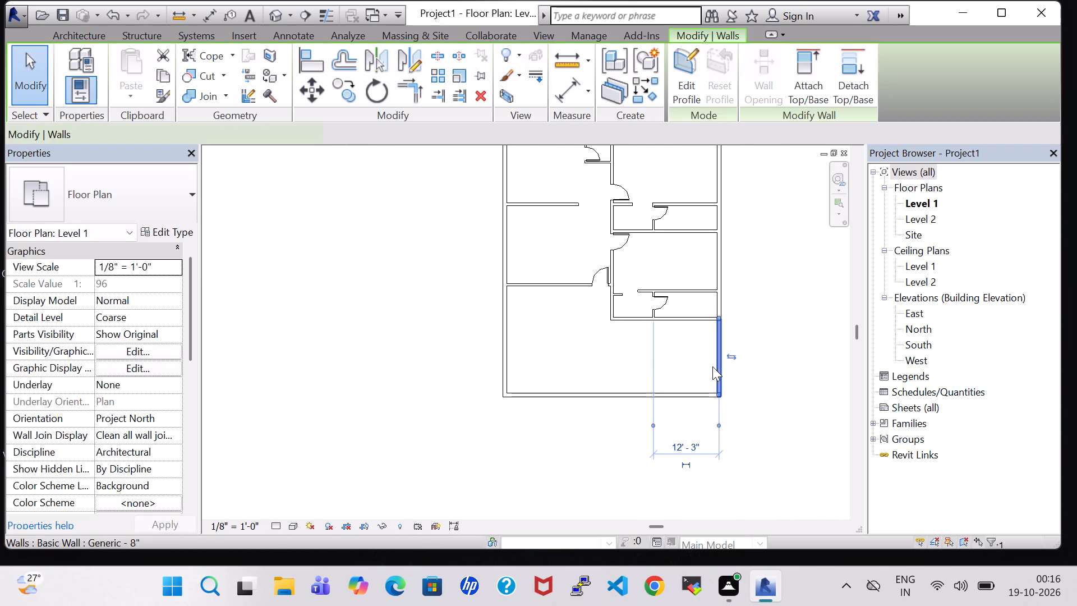
click(628, 391)
click(501, 329)
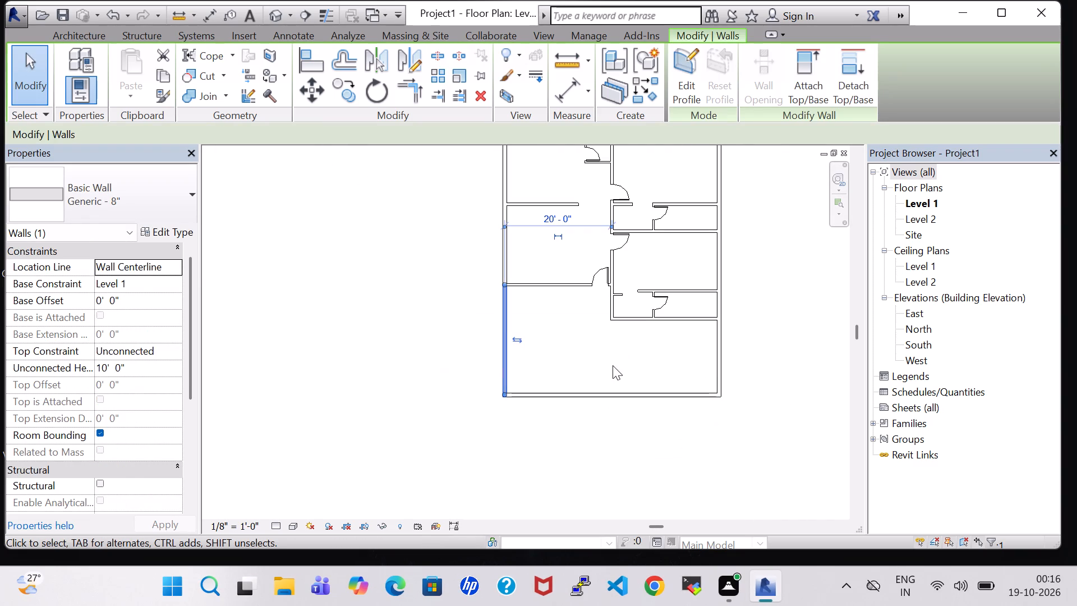
click(586, 346)
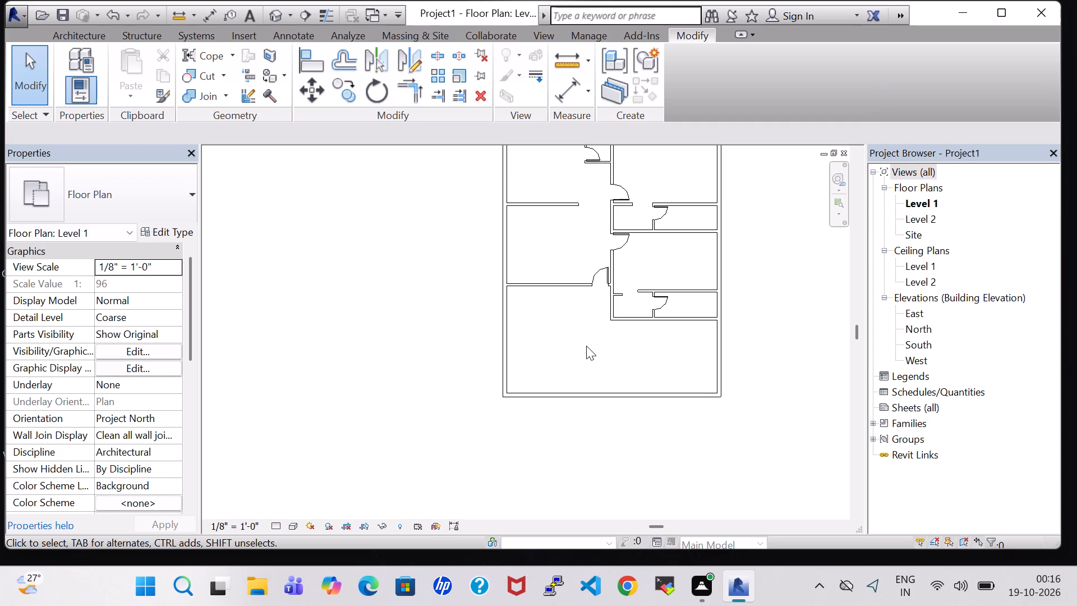
Nudge the 10'-8" long INNER WALL 4" partition near the northwest room's north wall one increment south.
middle_drag(593, 356, 595, 462)
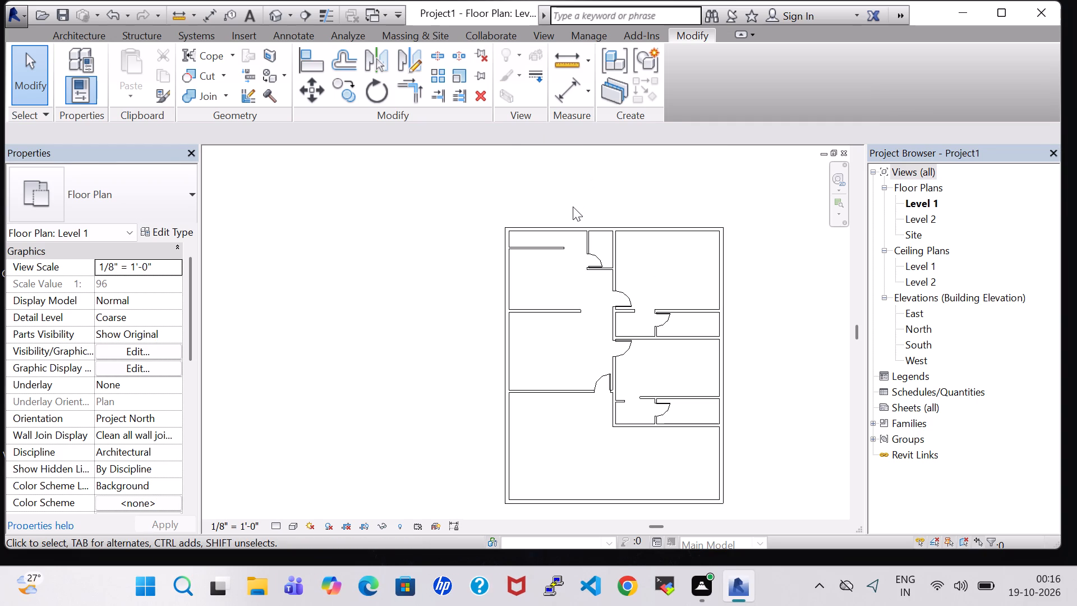
click(541, 246)
key(Down)
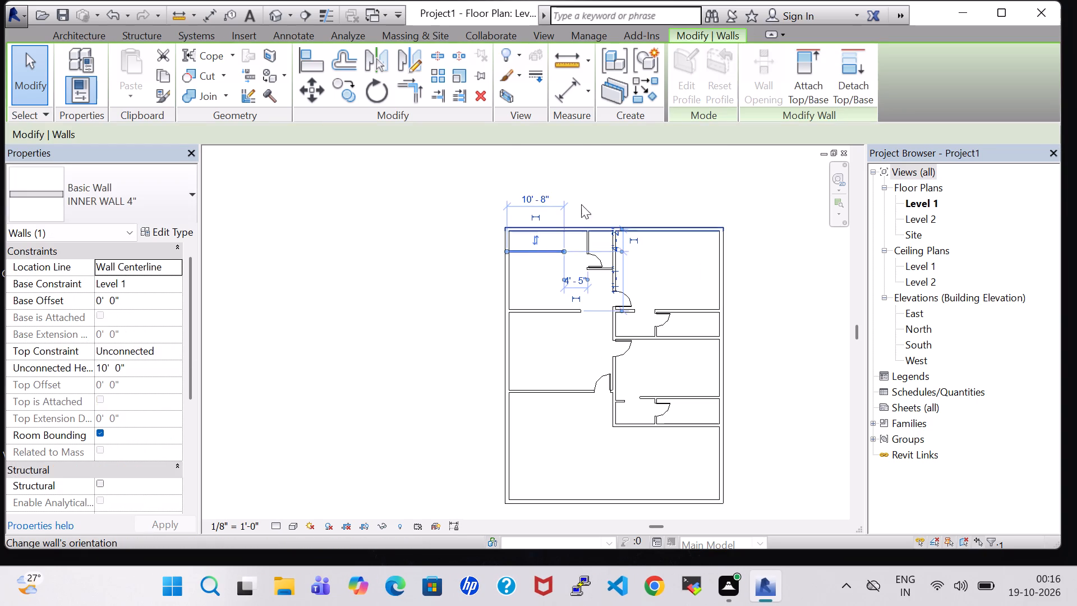
click(626, 176)
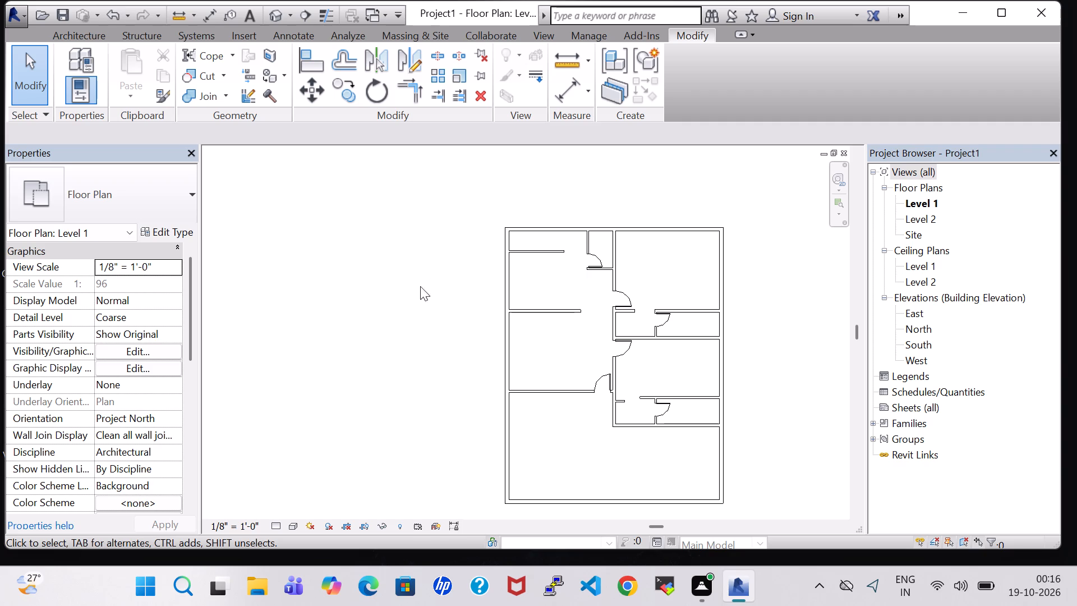
Place a Fixed 36" x 48" window in the north exterior wall, 7'-6 1/2" from the west wall and from the small enclosure's wall.
click(86, 38)
click(171, 56)
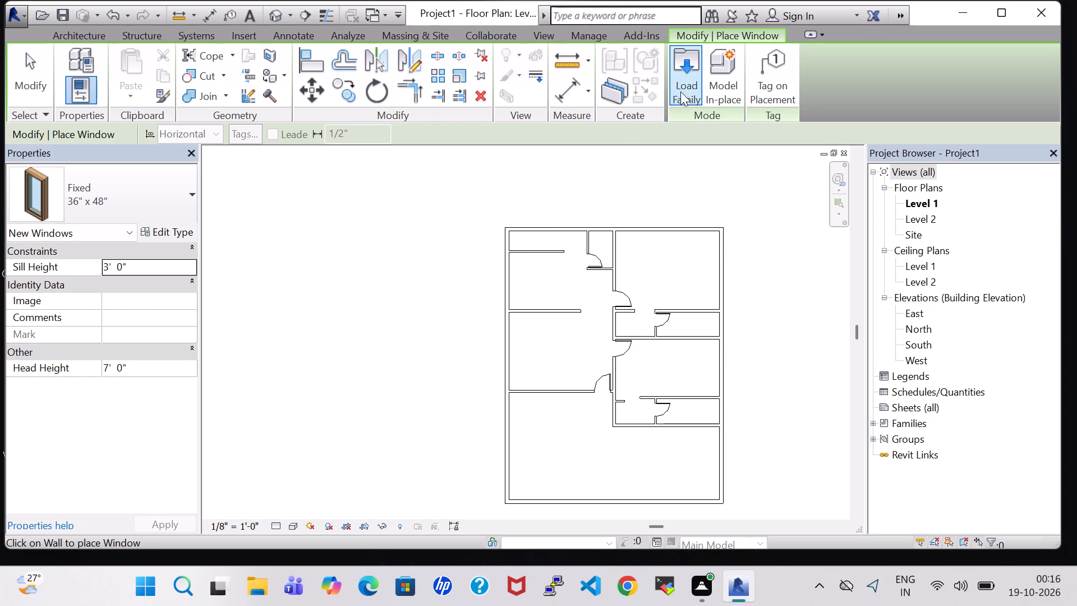
click(553, 229)
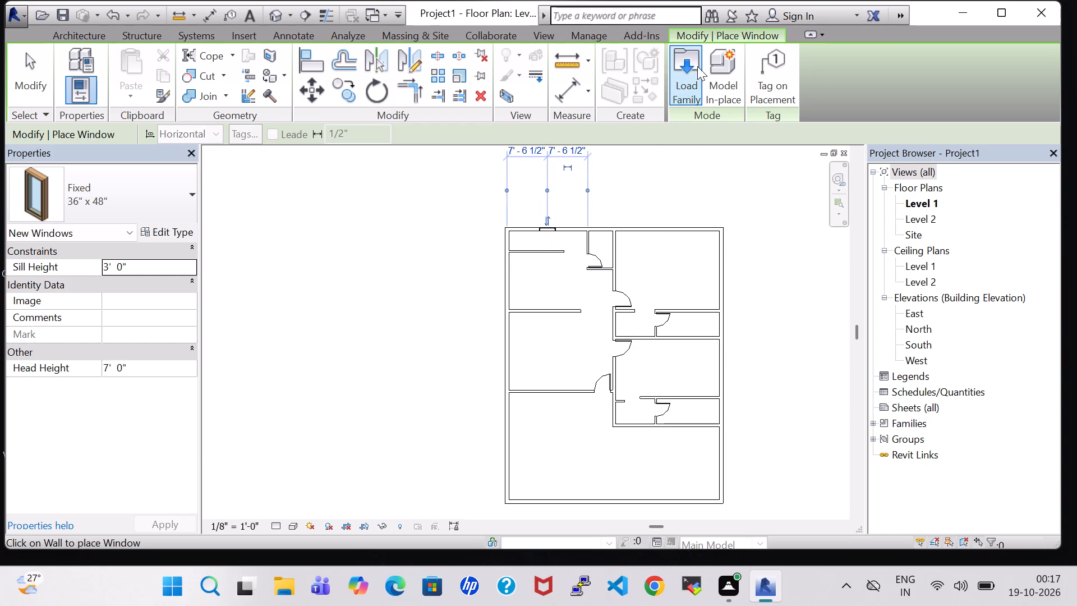
Load the Casement 3x3 with Trim window family from the US Imperial Windows folder.
click(708, 68)
click(643, 232)
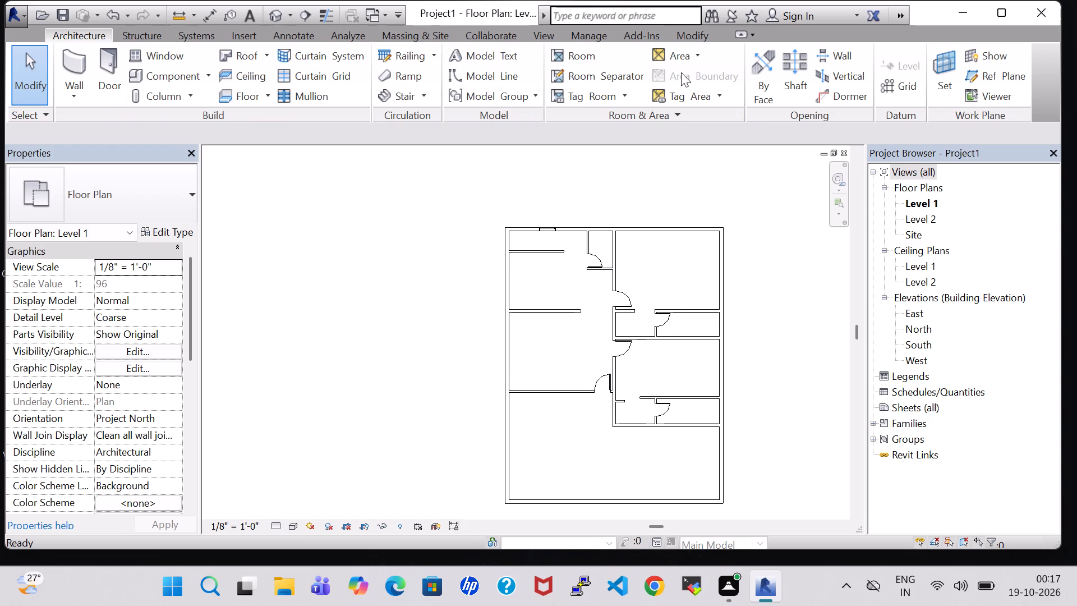
click(151, 54)
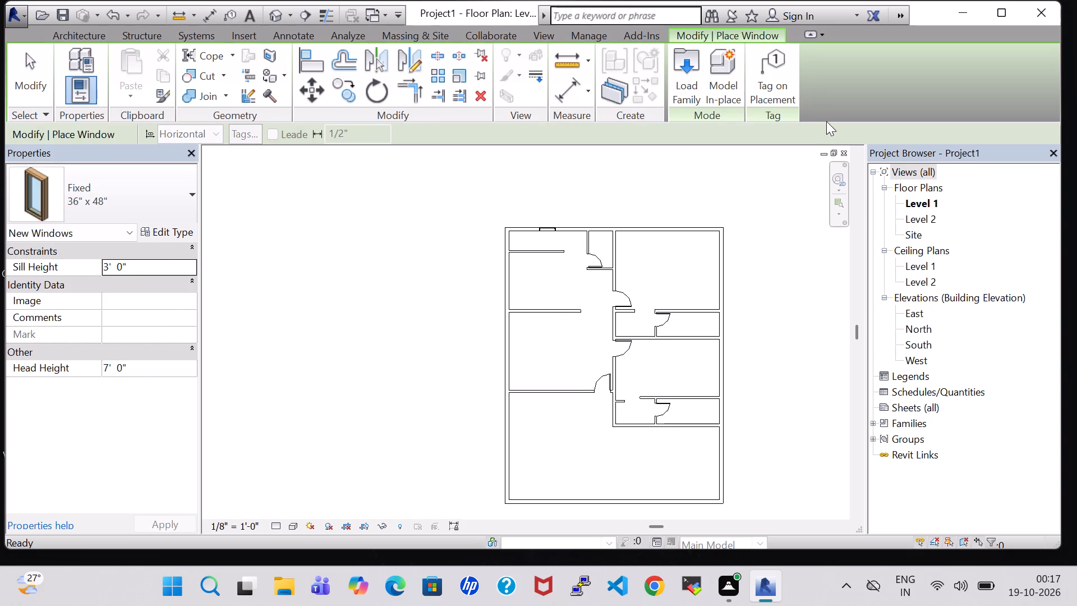
click(686, 69)
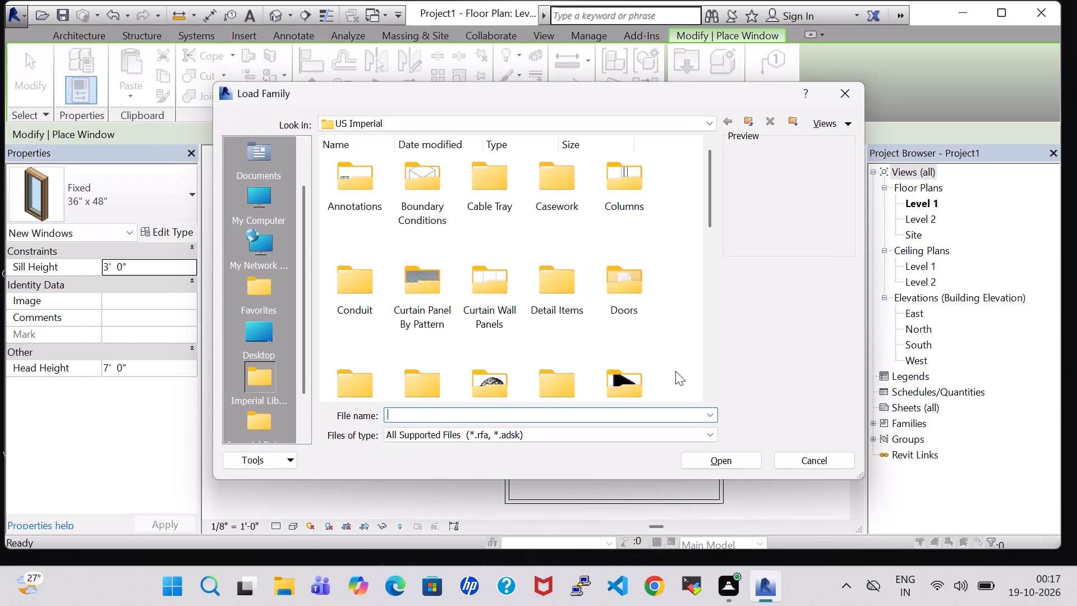
click(633, 374)
key(w)
double_click(510, 344)
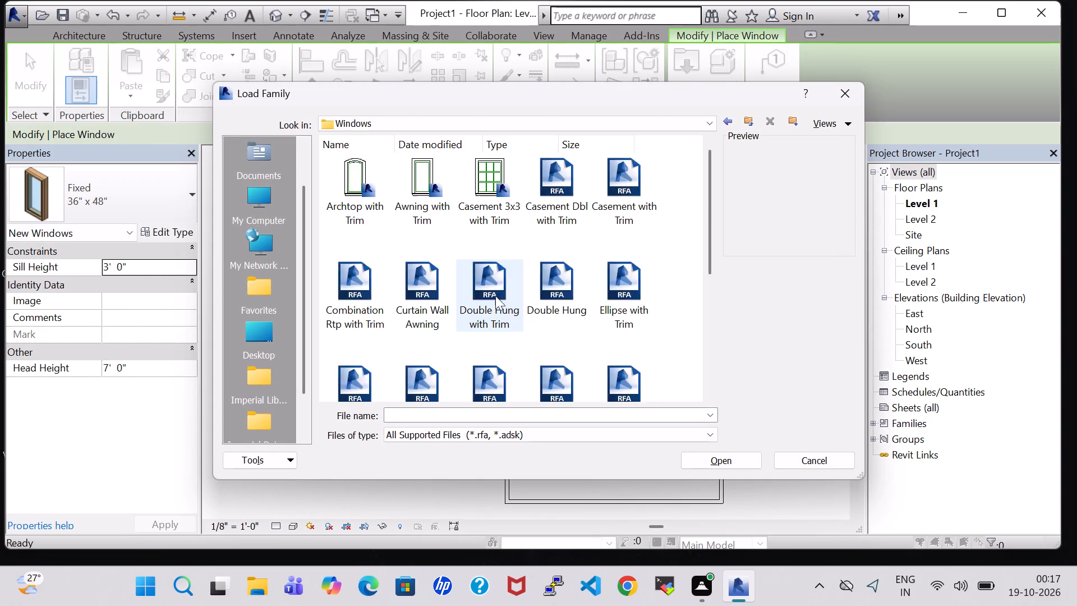
click(473, 175)
click(706, 456)
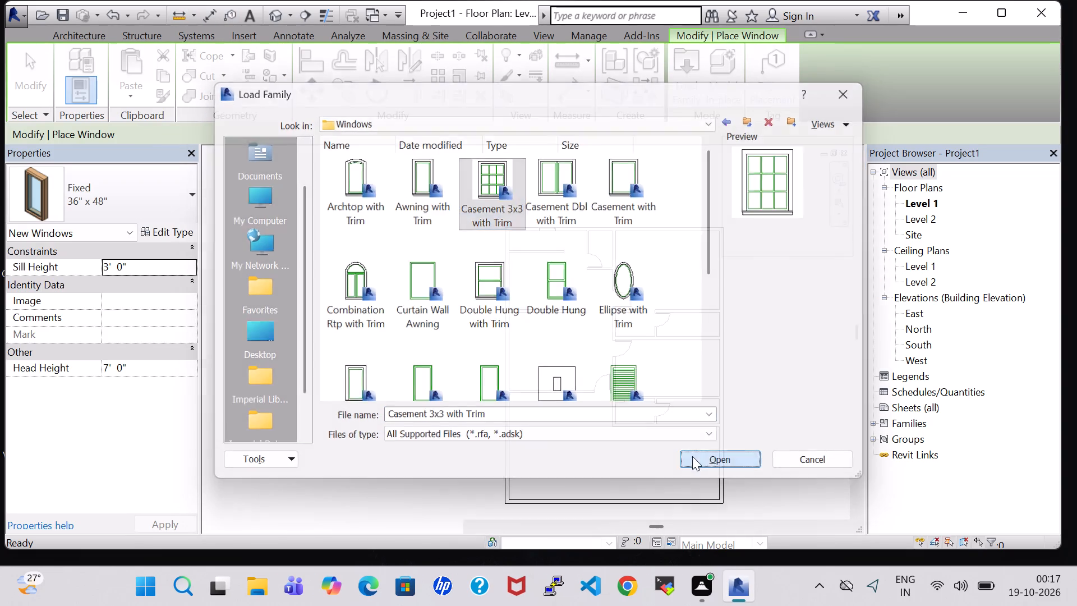
Place 36" x 48" casement windows in the west wall: 5'-6 1/2" north of the northwest room's south partition and 6'-6" north of the next partition southward.
scroll(505, 285, up, 4)
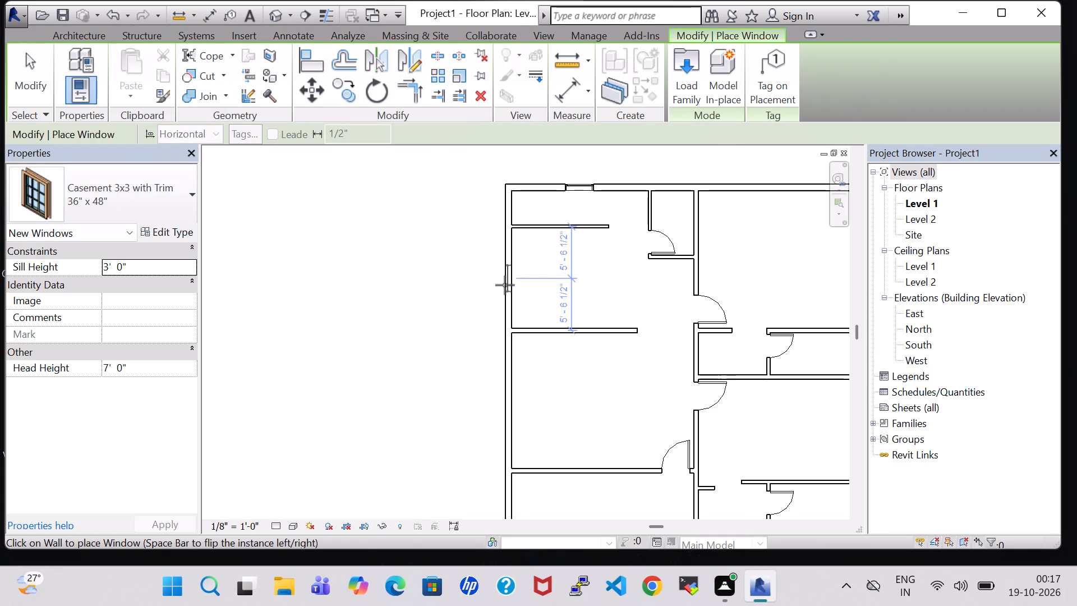
click(505, 285)
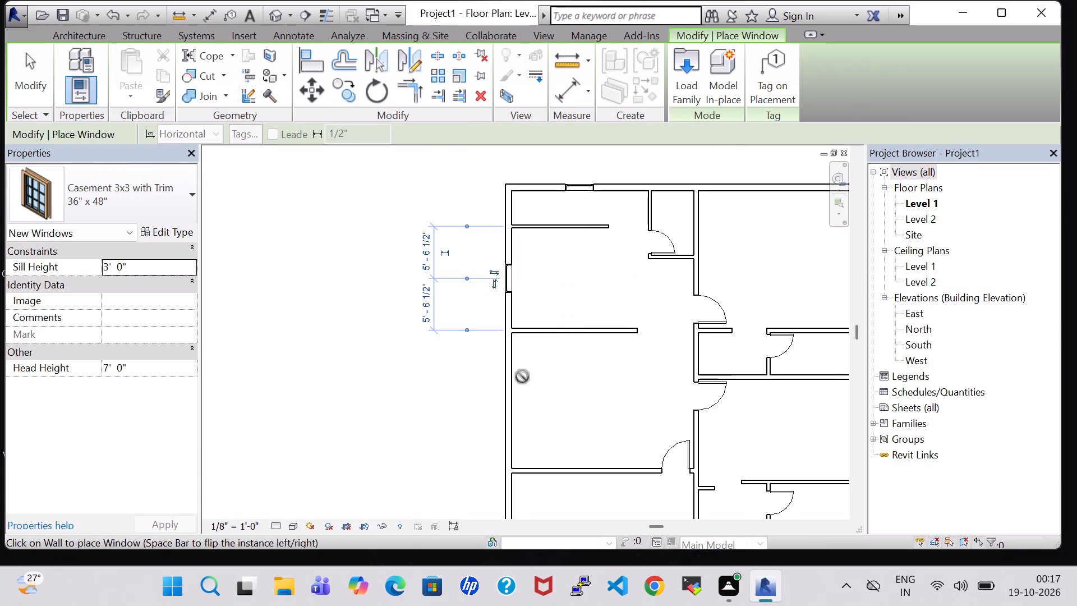
middle_drag(523, 384, 586, 322)
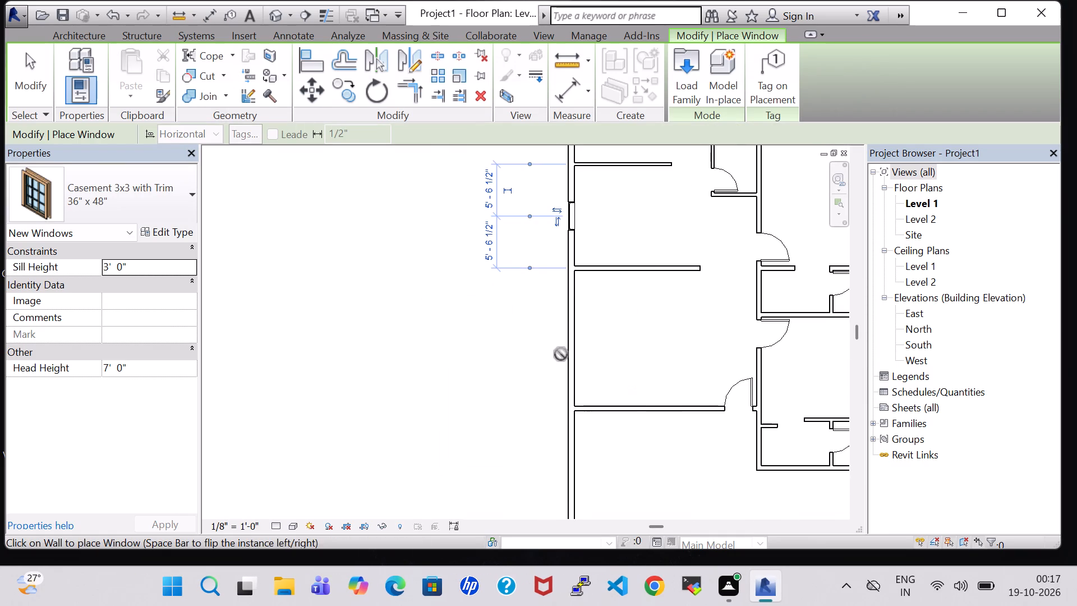
click(564, 348)
Place a 36" x 48" casement window in the partition north of the large southern room, 8'-11" from the west wall.
scroll(620, 360, up, 1)
middle_drag(620, 360, 607, 250)
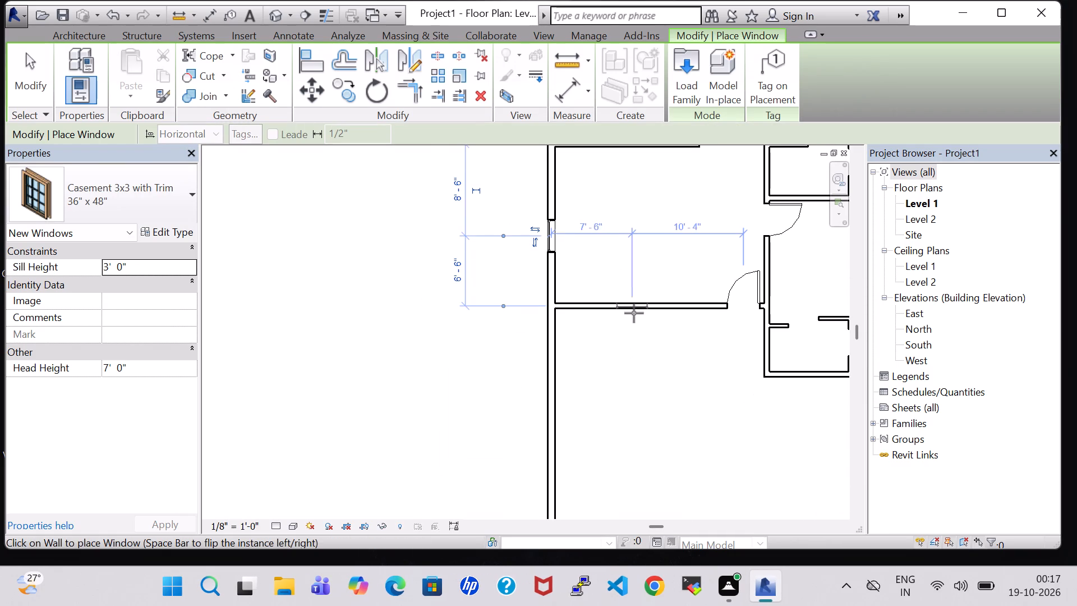
click(645, 315)
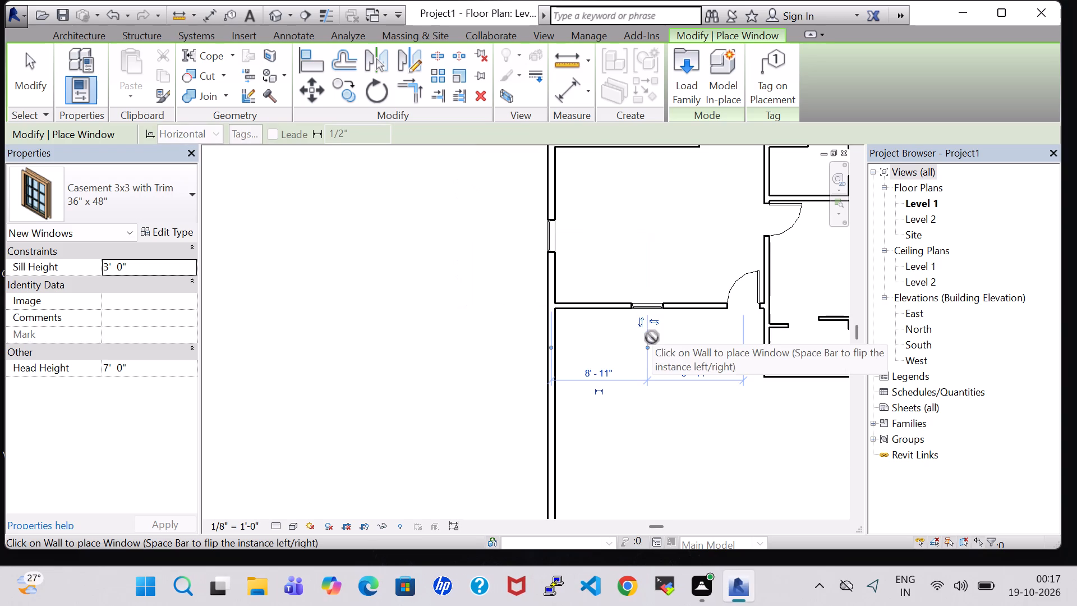
Place casement windows in the east wall: 4'-11" north of the gapped partition in the middle room, and 7'-7 1/2" from the northeast room's north wall.
middle_drag(652, 337, 371, 347)
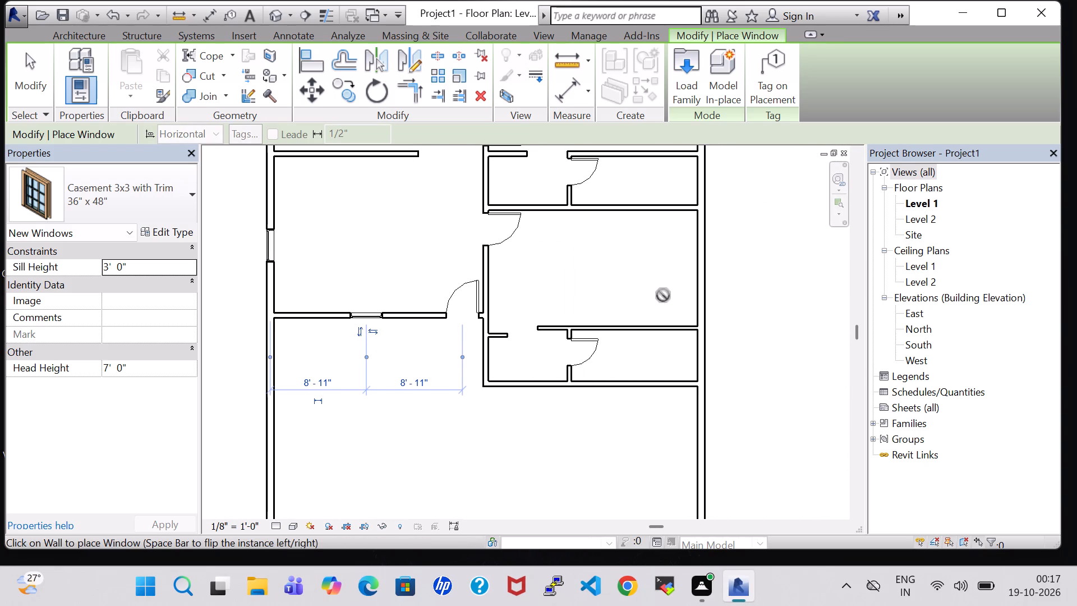
click(706, 275)
scroll(757, 251, up, 1)
middle_drag(757, 251, 757, 259)
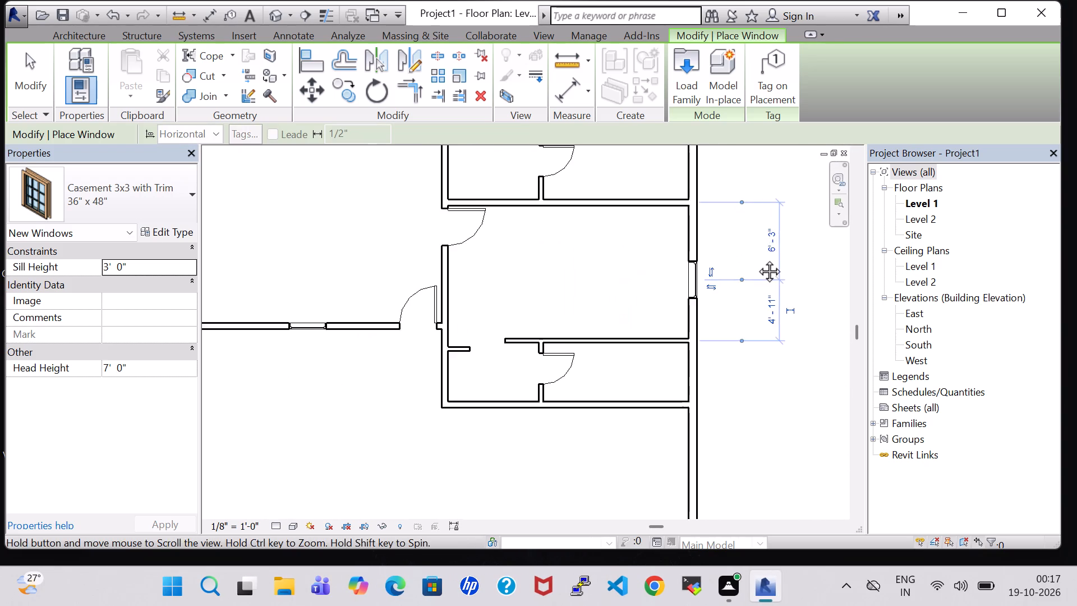
middle_drag(757, 259, 697, 472)
click(638, 264)
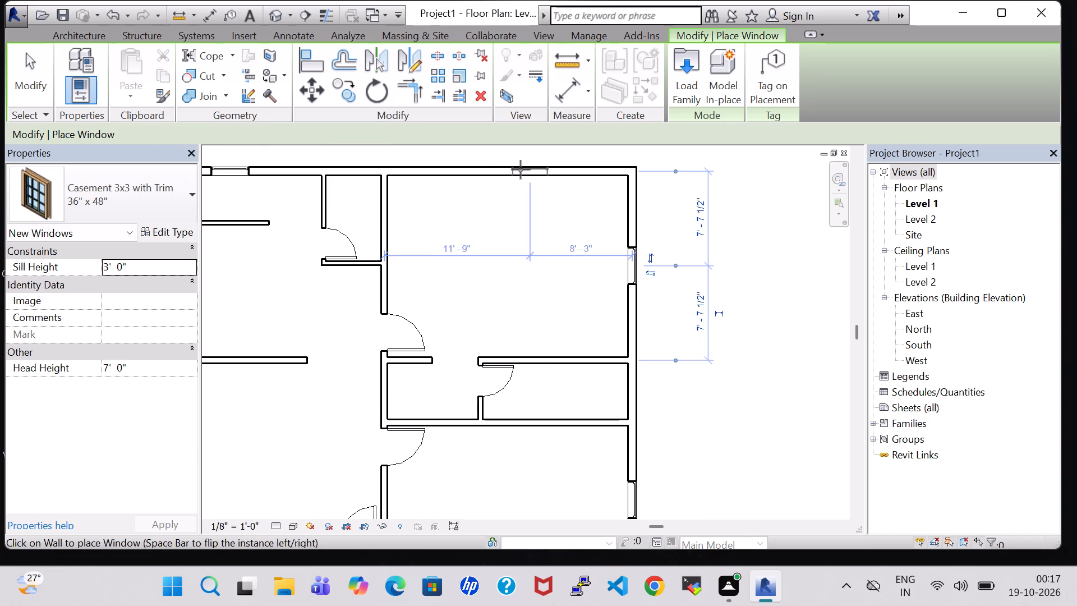
Place a 36" x 48" casement window centred in the northeast room's north exterior wall.
click(514, 171)
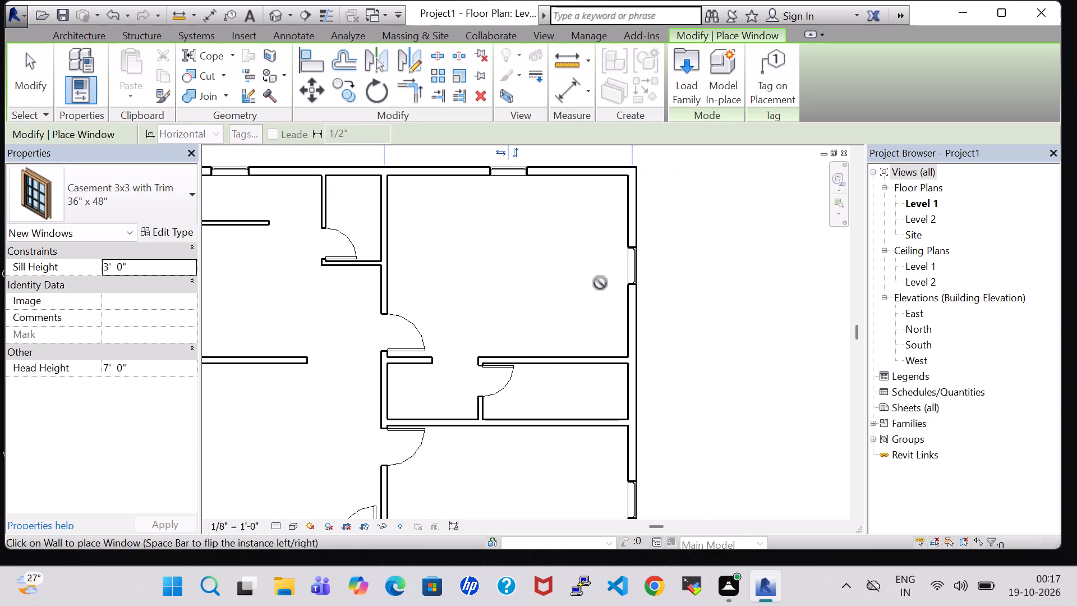
Load the Transom with Trim window family from the Windows folder of the US Imperial library.
click(695, 70)
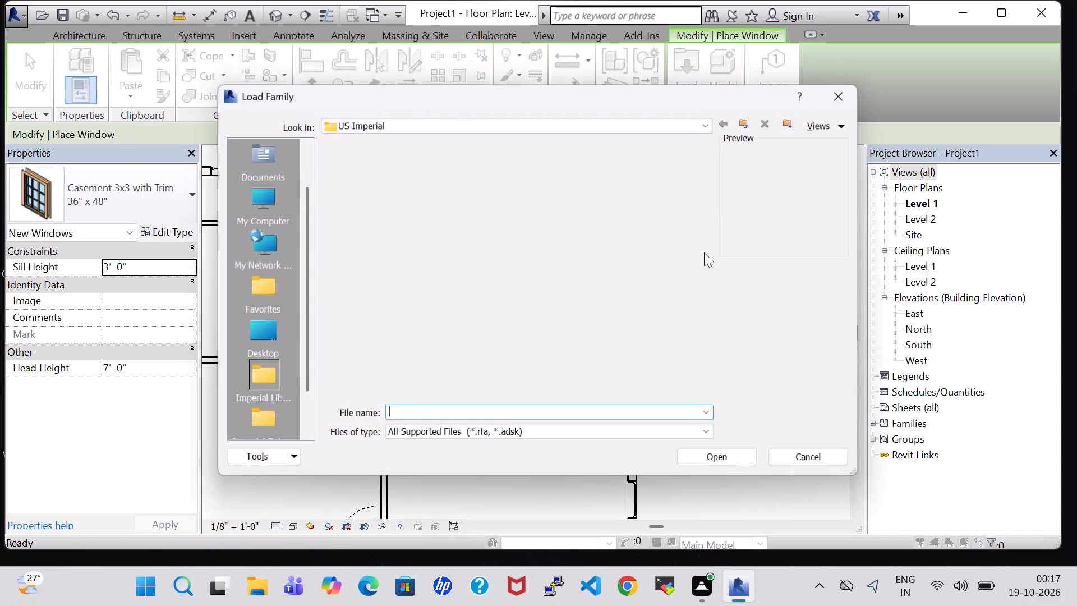
click(628, 382)
key(w)
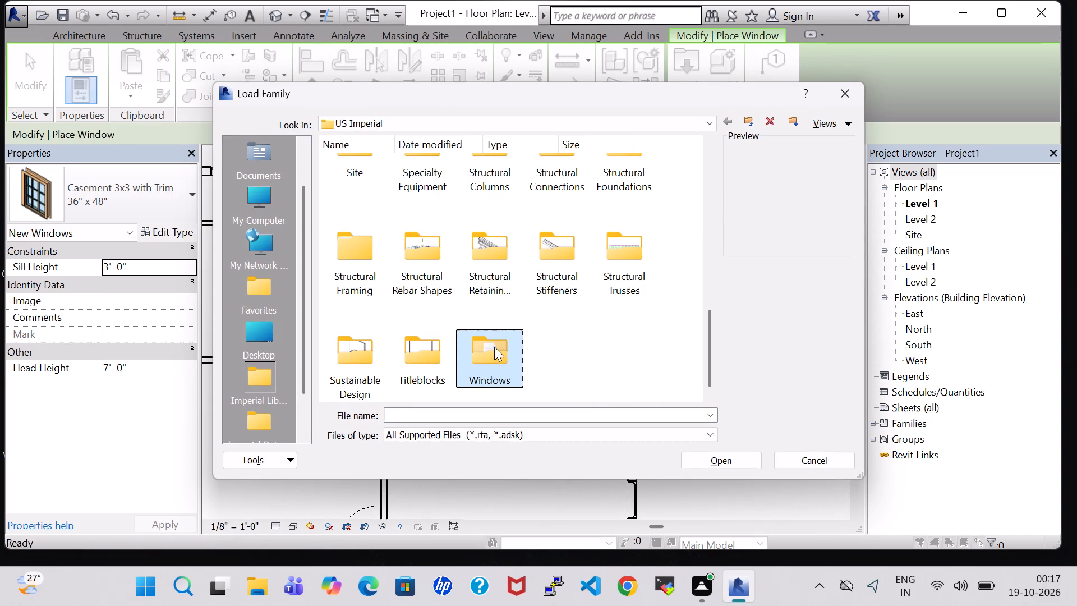
double_click(494, 347)
scroll(505, 311, down, 2)
click(542, 270)
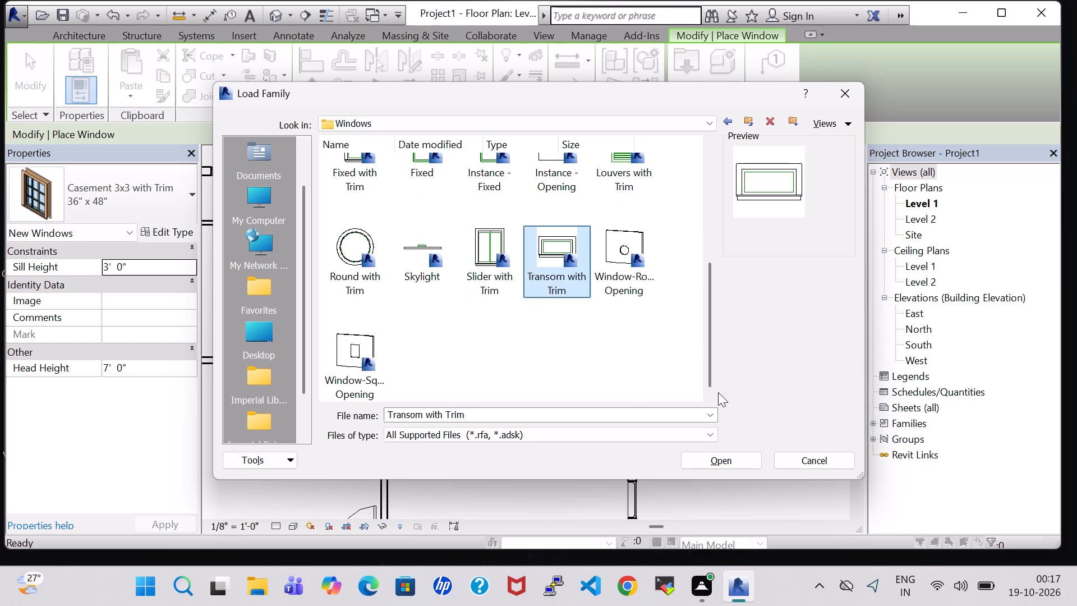
click(707, 455)
Centre 24" x 24" transom windows in the northern enclosure's north wall and the two eastern enclosures' east walls, 2'-6" and 2'-7" from their partitions.
middle_drag(488, 273, 602, 318)
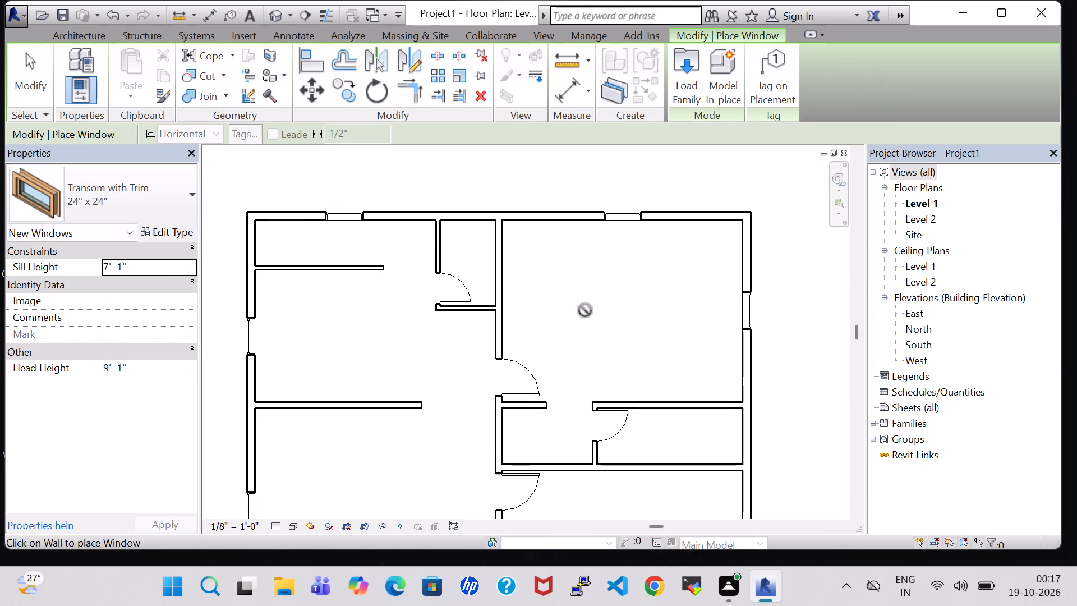
click(468, 214)
middle_drag(536, 293, 471, 211)
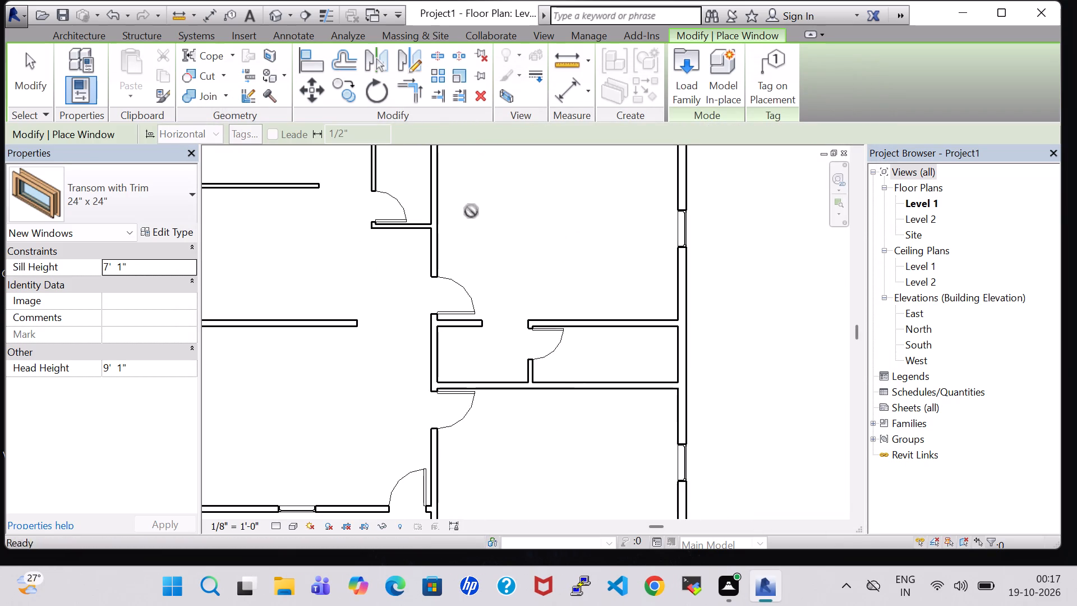
click(683, 359)
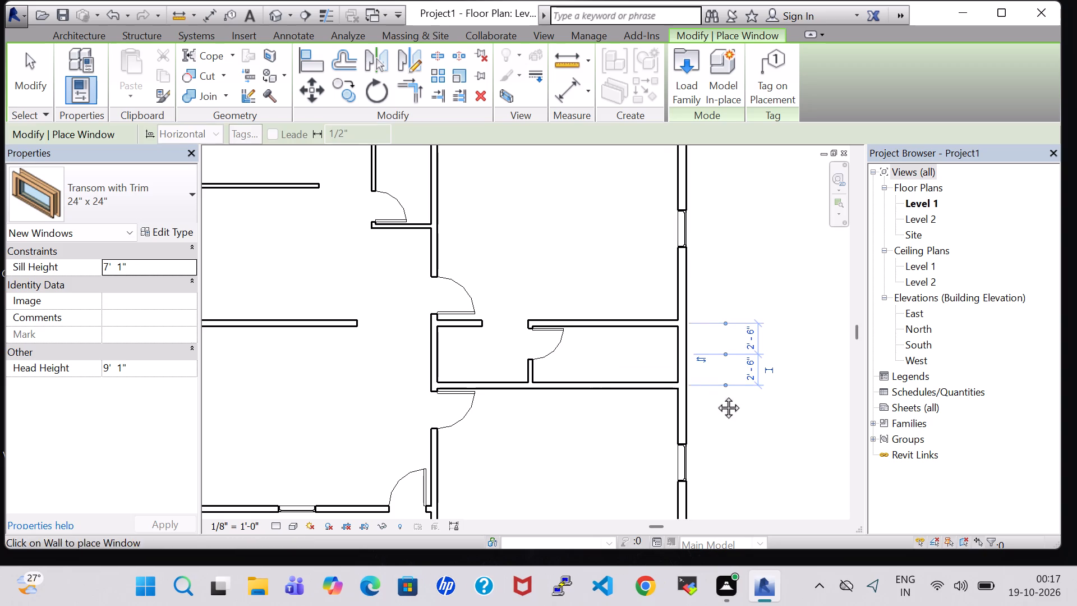
middle_drag(714, 395, 799, 203)
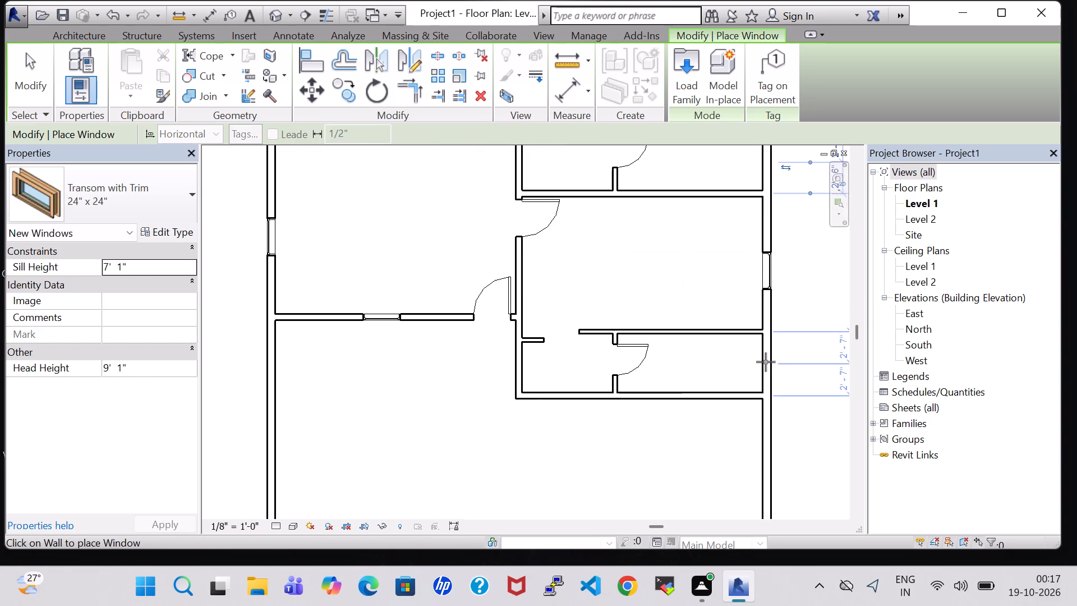
click(766, 362)
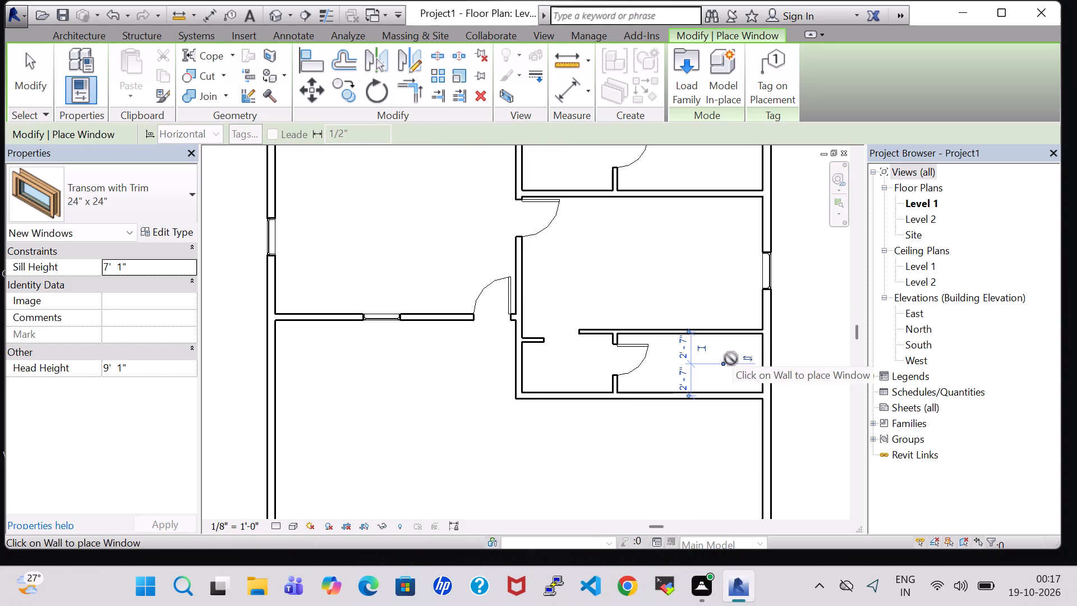
key(Escape)
key(Escape)
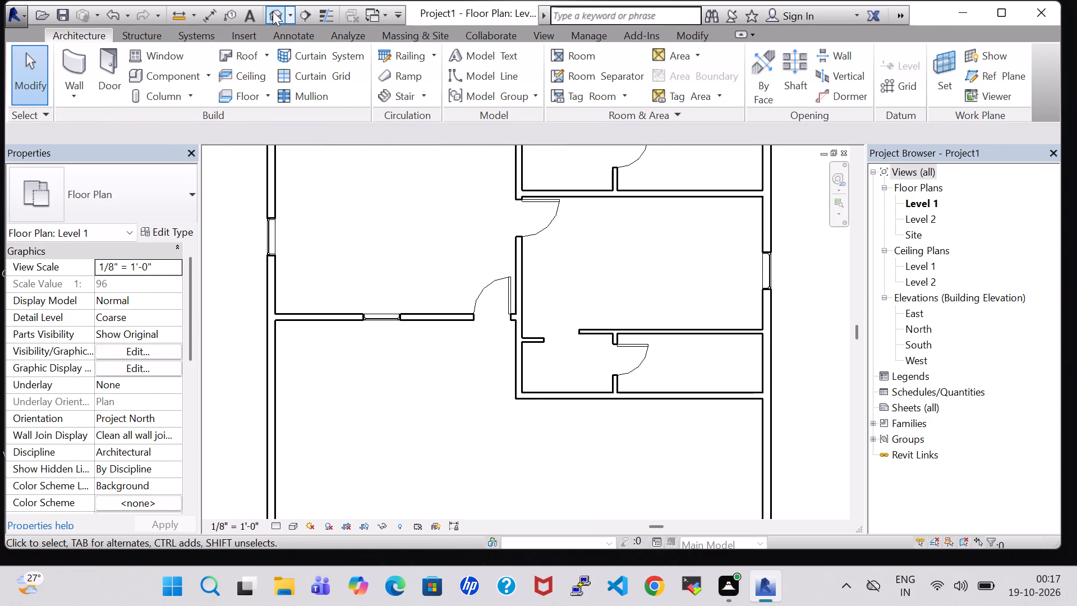
Open the default 3D view, set its visual style to Realistic, and inspect the walls, doors and windows from several sides.
click(273, 11)
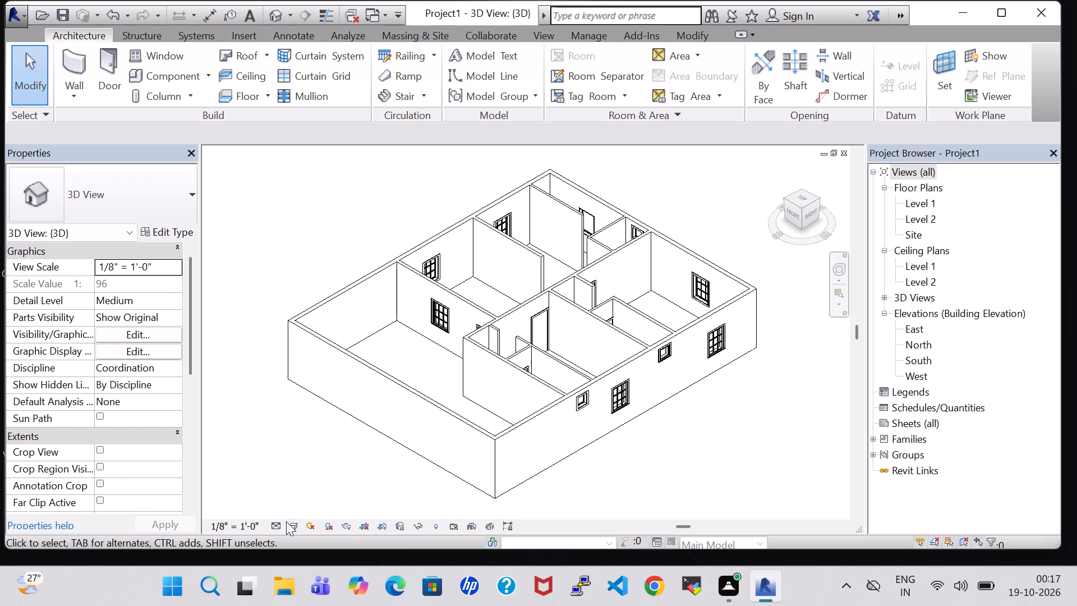
click(289, 522)
click(328, 495)
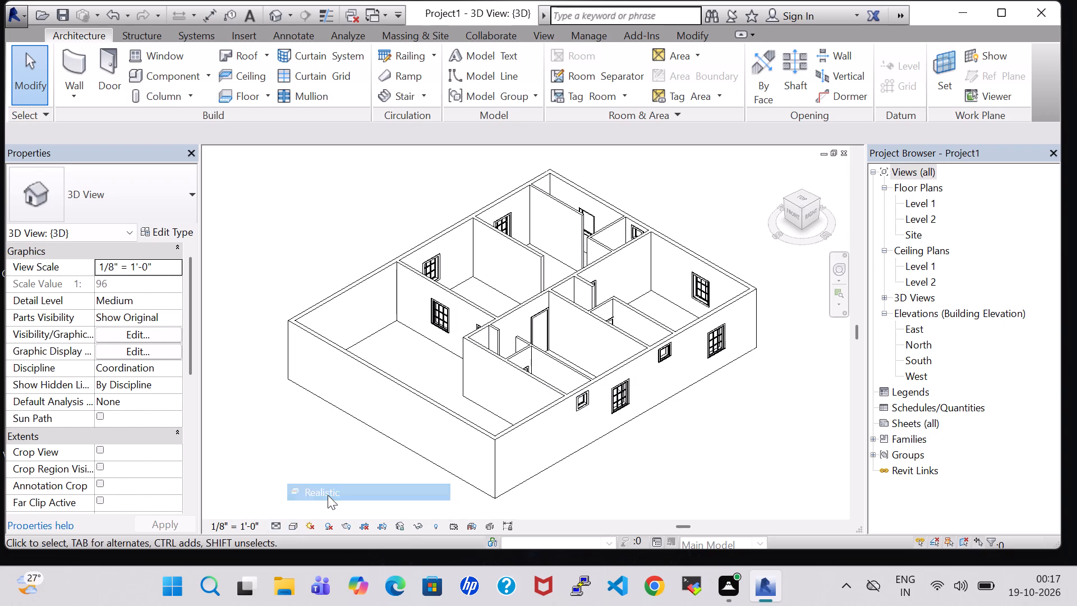
shift+middle_drag(624, 481, 544, 481)
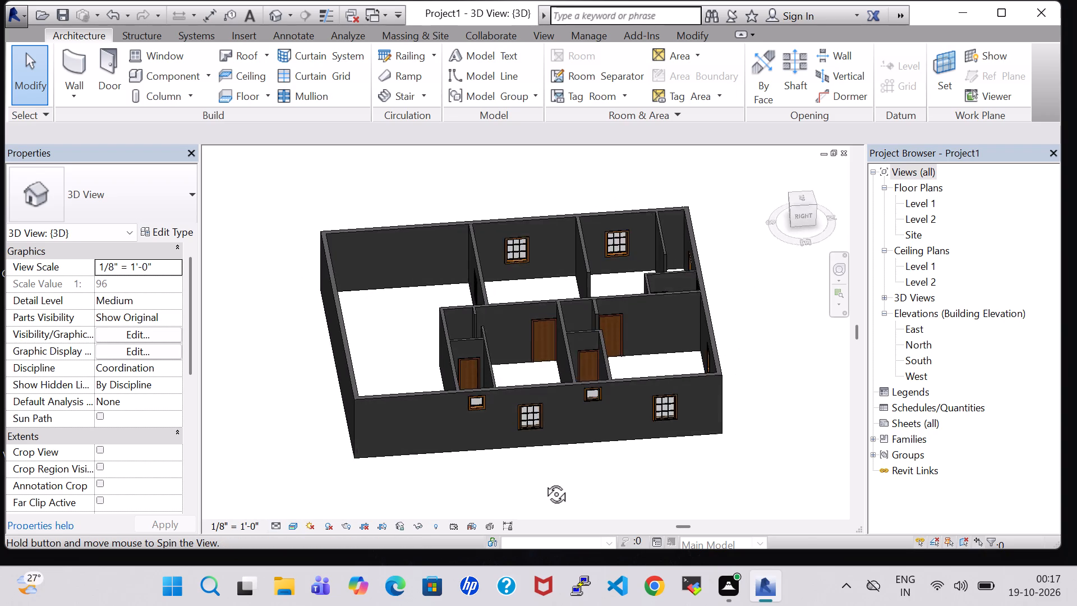
shift+middle_drag(544, 481, 369, 402)
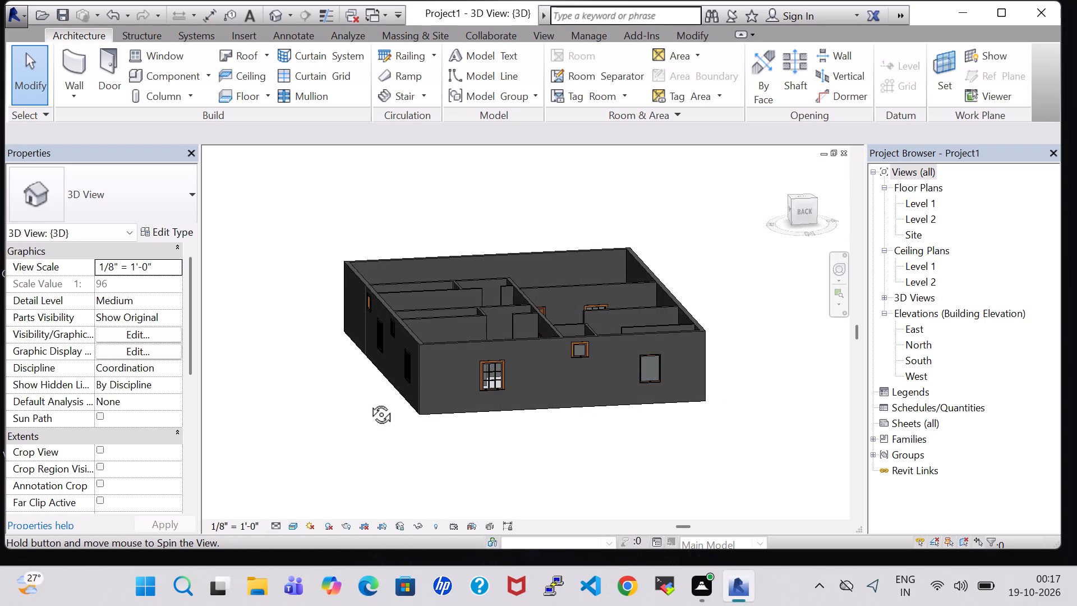
shift+middle_drag(369, 402, 627, 424)
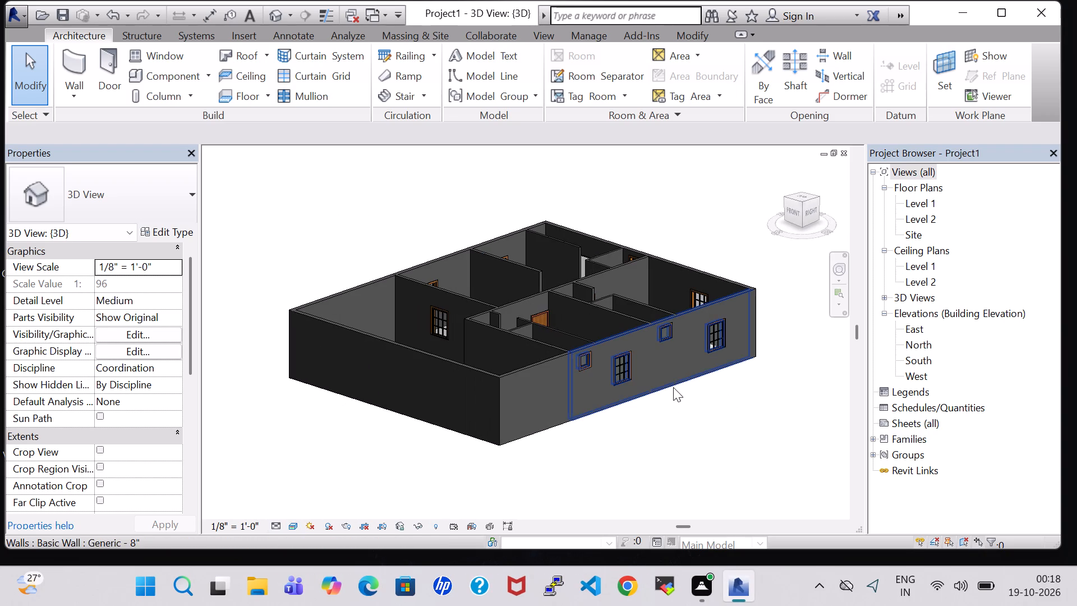
Return to the Level 1 floor plan and load the Washer component family from Specialty Equipment, Domestic in the US Imperial library.
double_click(923, 203)
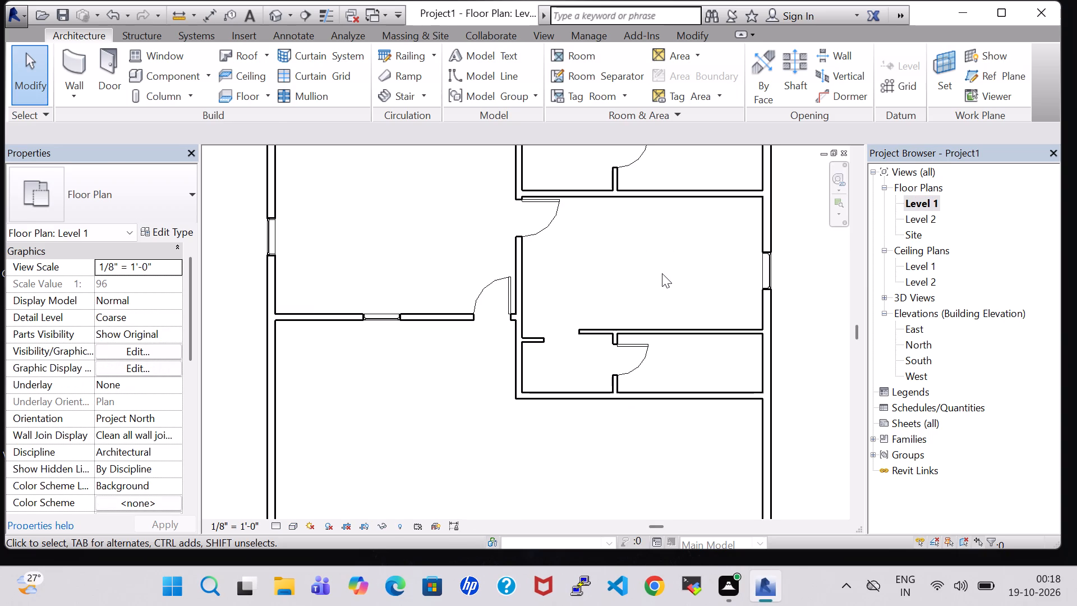
scroll(662, 275, down, 3)
middle_drag(781, 240, 787, 323)
scroll(786, 323, down, 2)
middle_drag(786, 331, 710, 300)
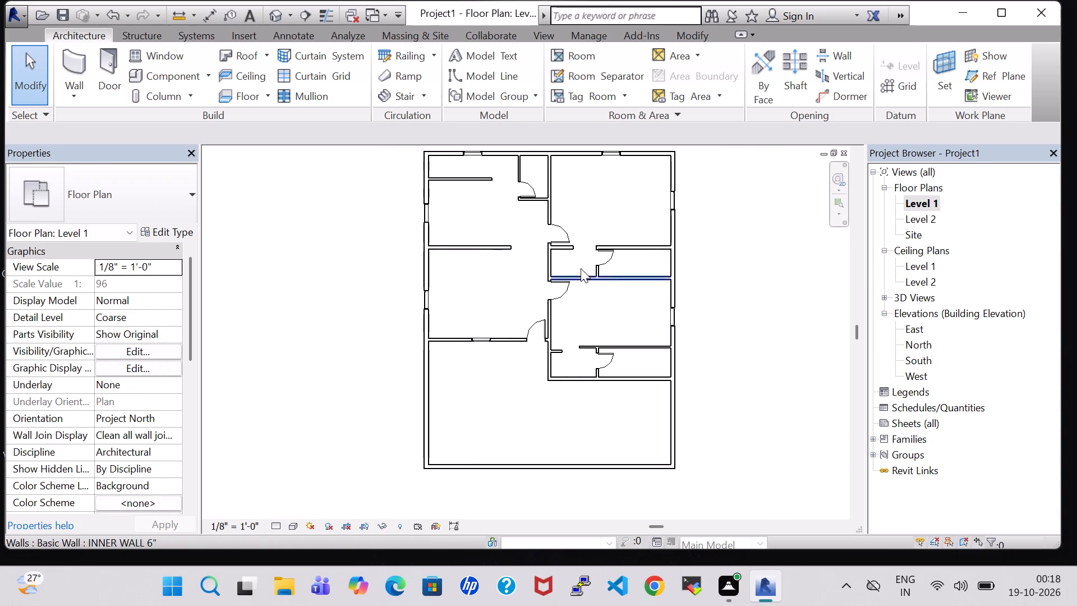
scroll(364, 220, up, 1)
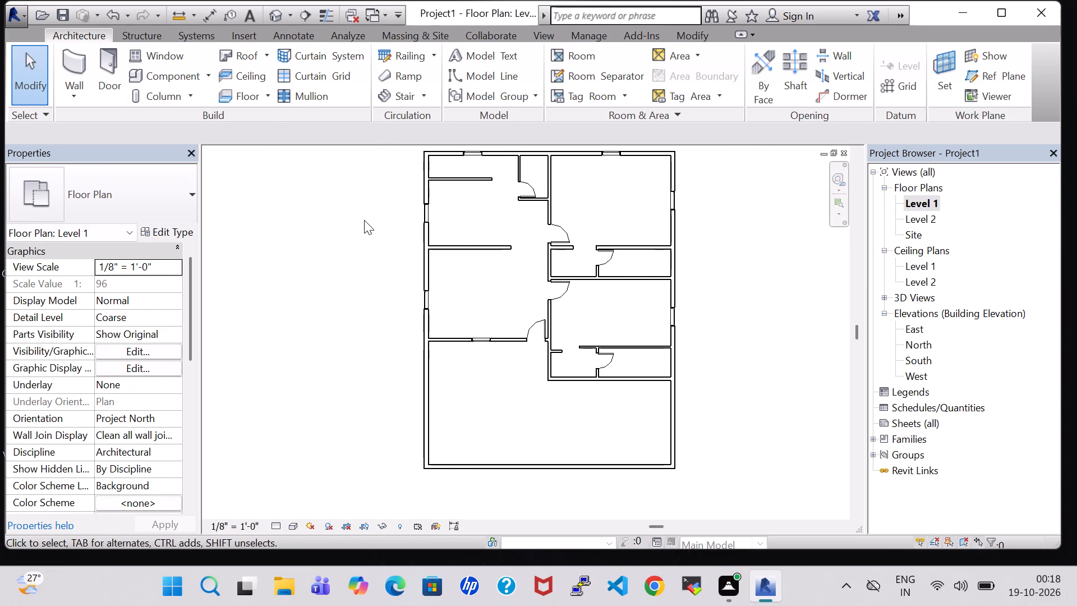
middle_drag(364, 218, 358, 365)
scroll(358, 365, up, 1)
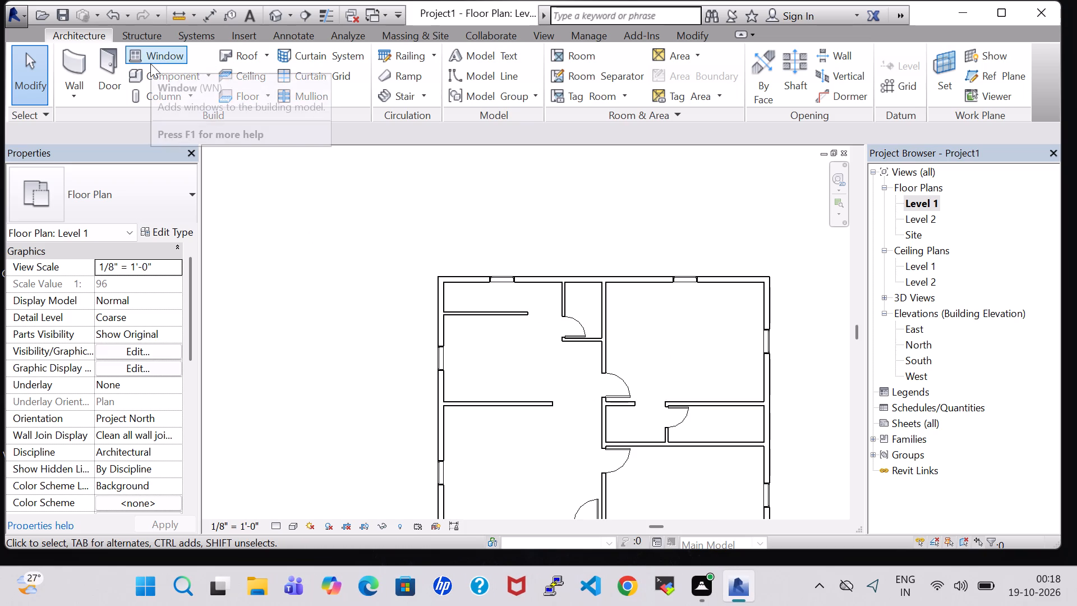
click(156, 70)
click(691, 74)
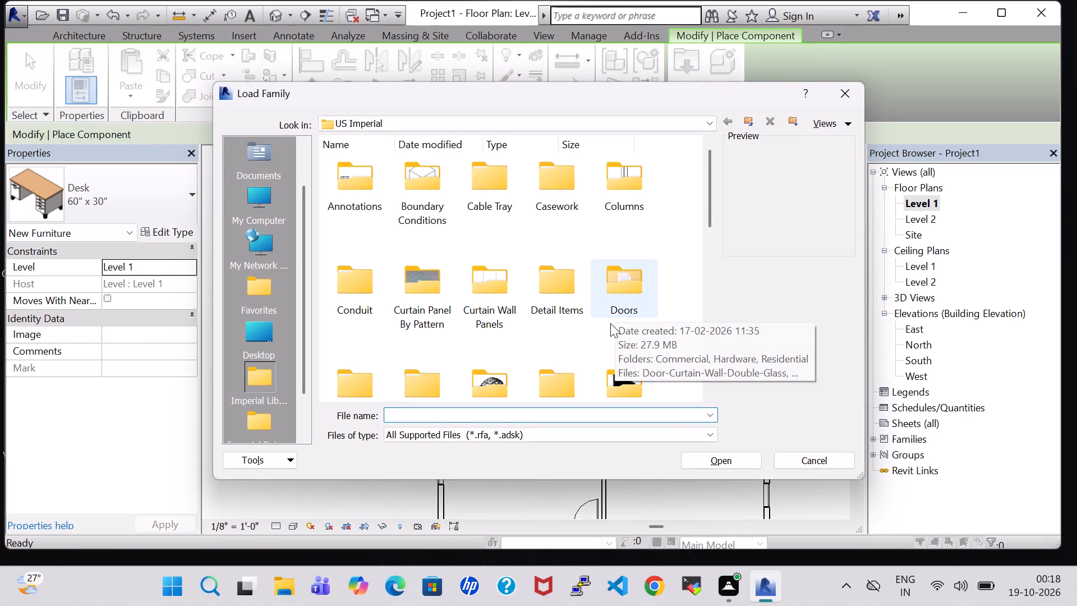
click(495, 373)
key(s)
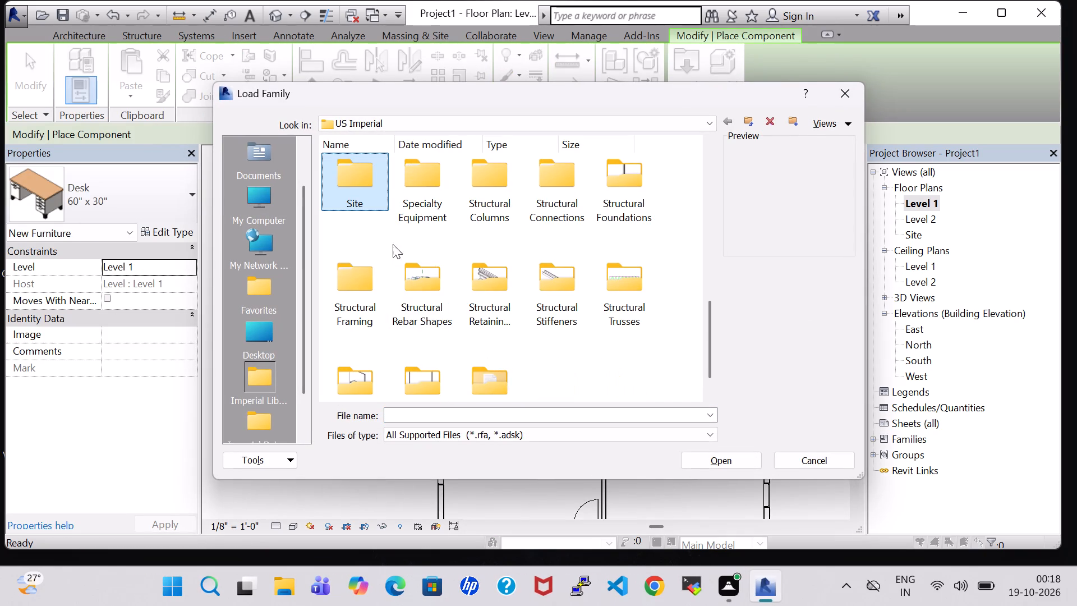
double_click(435, 196)
double_click(429, 183)
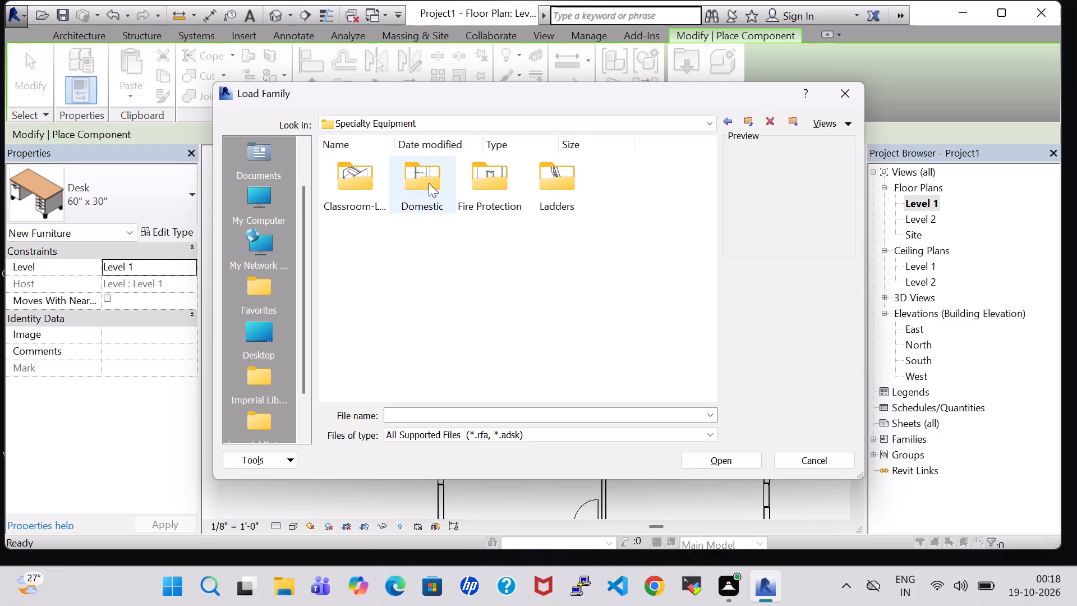
scroll(527, 368, down, 1)
click(563, 350)
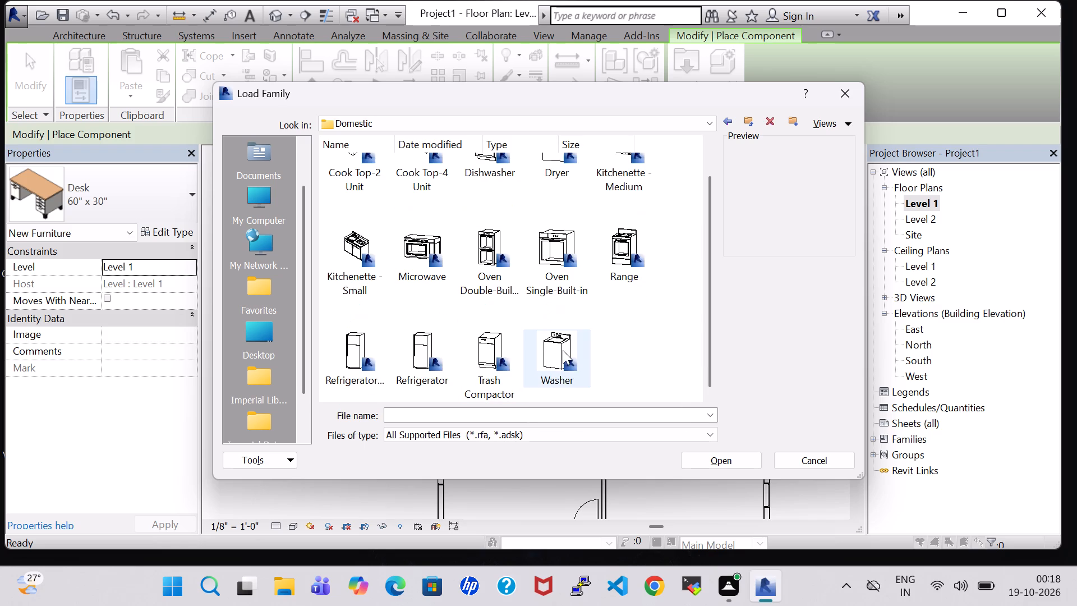
click(728, 465)
Place a 27" x 25" x 35" washer near the northwest room's west wall, about 1'-6" from the north wall and 10'-11" from the enclosure partition.
scroll(572, 347, up, 4)
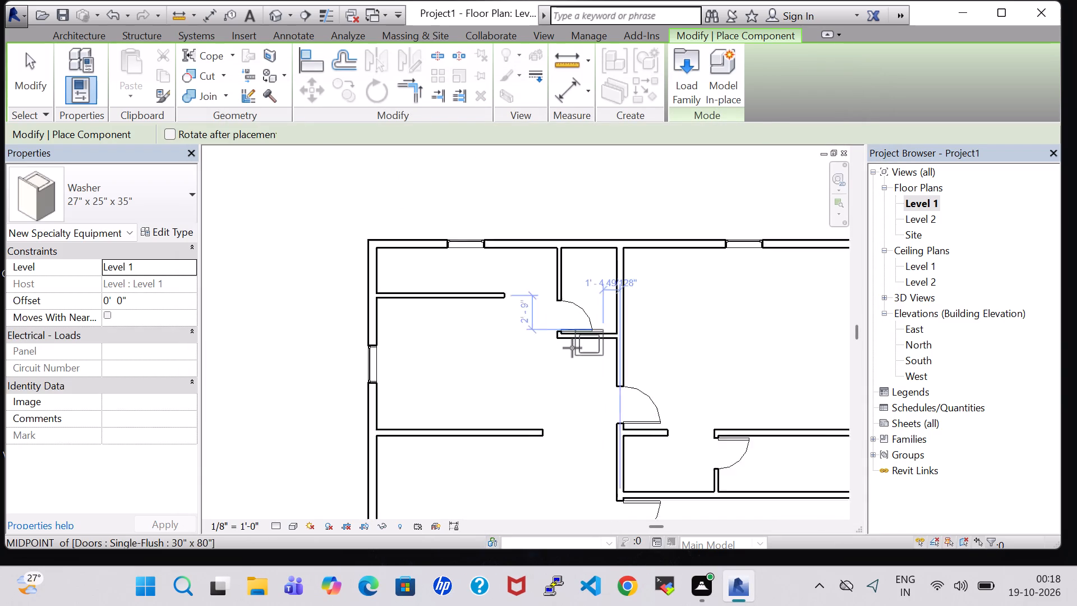
scroll(572, 348, up, 1)
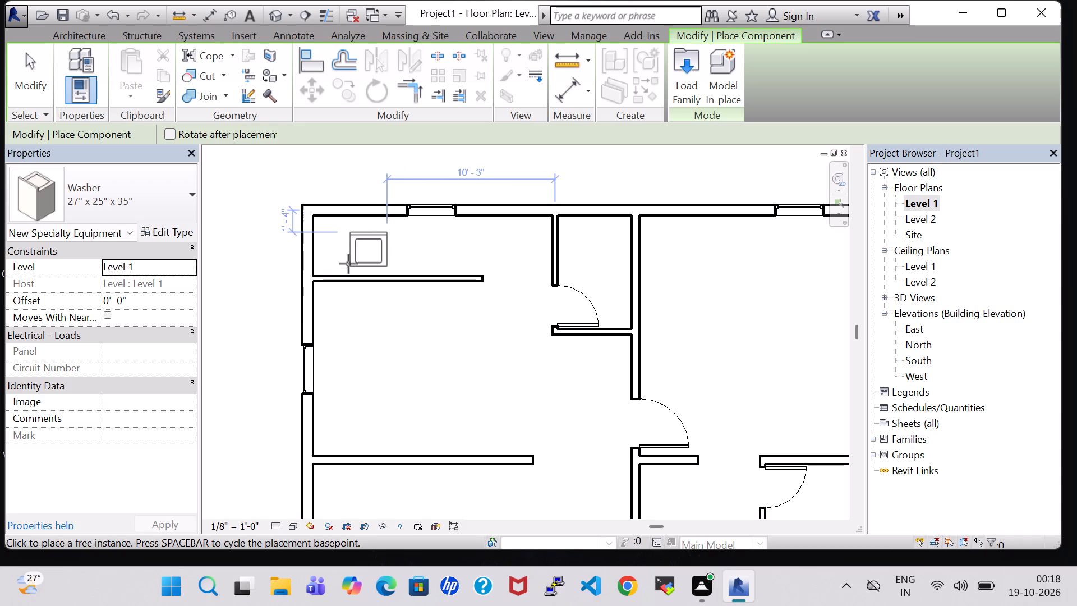
click(335, 267)
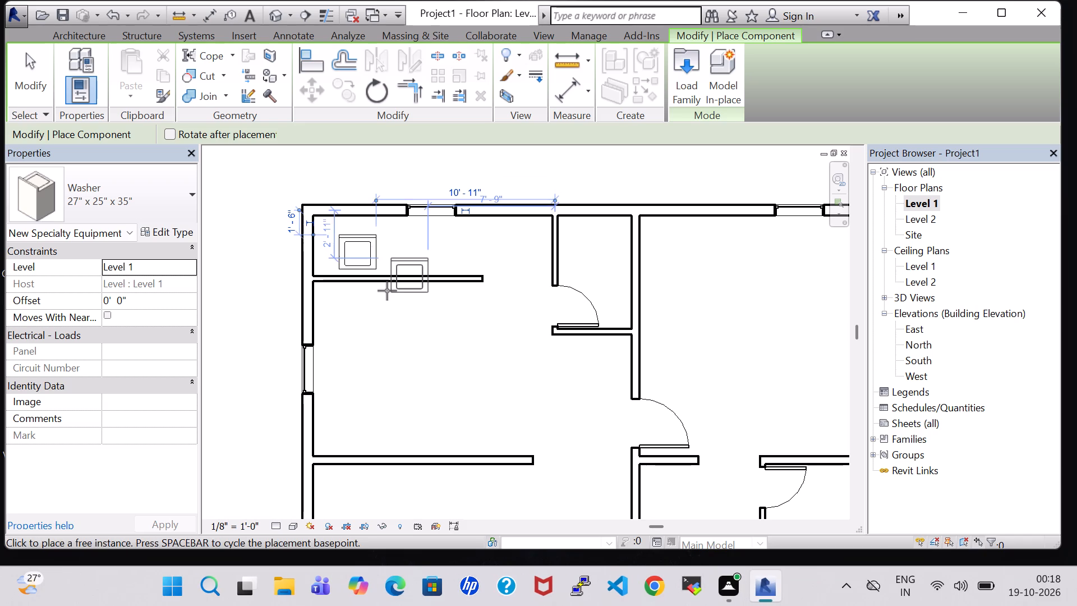
key(Escape)
key(Escape)
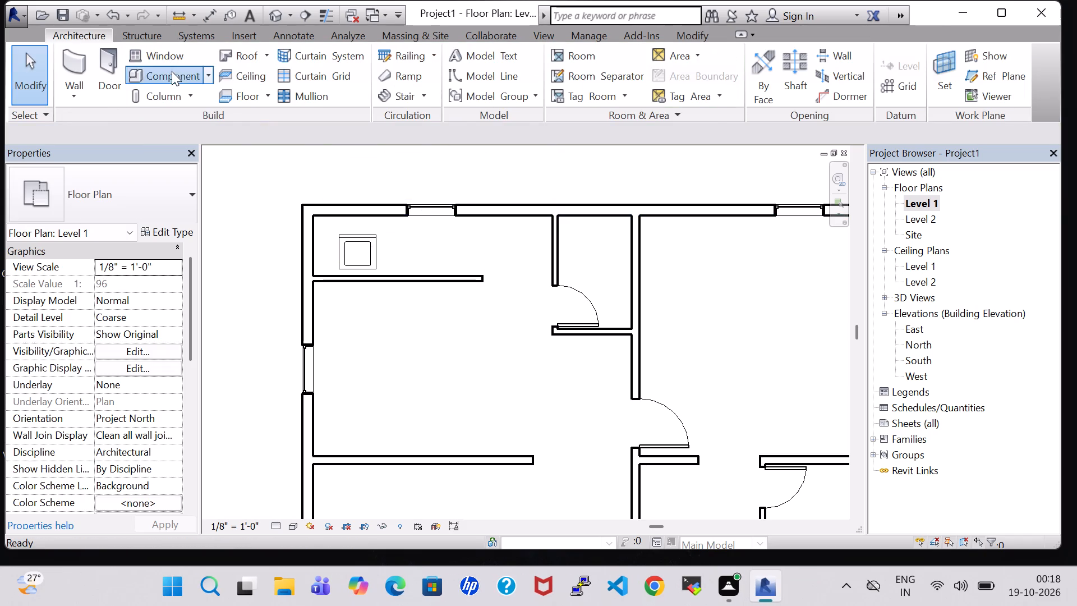
Load the Sink Vanity-Round component family from the library's Plumbing, Architectural, Fixtures, Sinks folder.
click(172, 71)
click(678, 91)
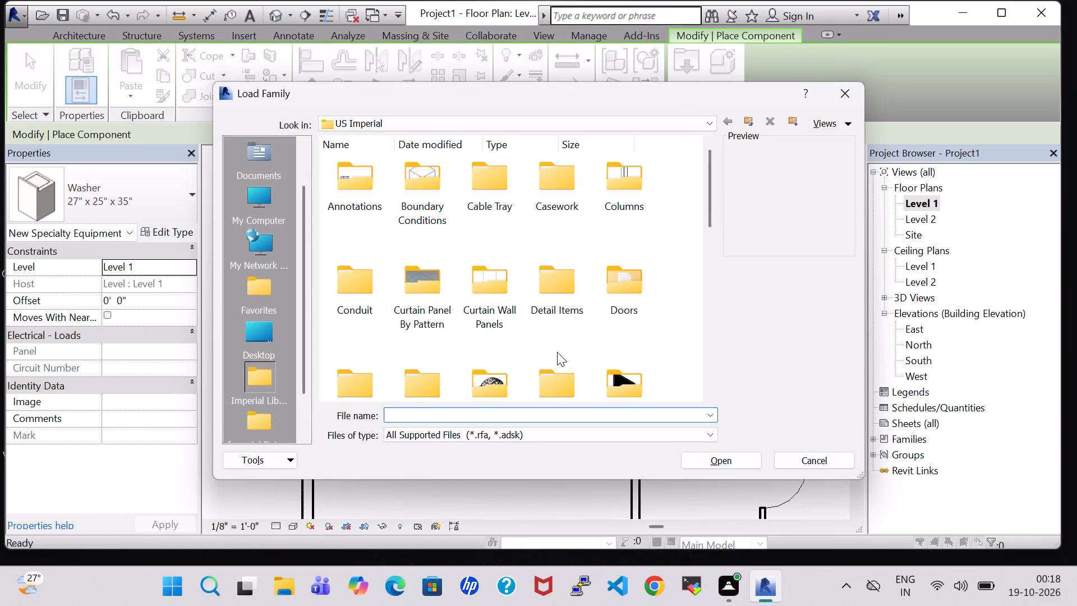
click(568, 369)
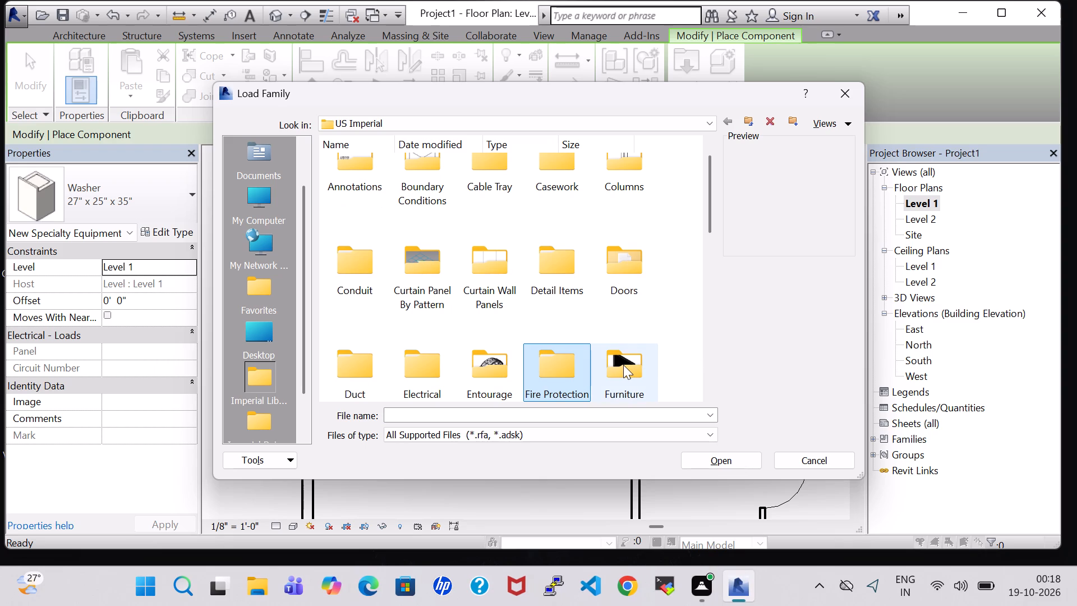
key(p)
double_click(501, 190)
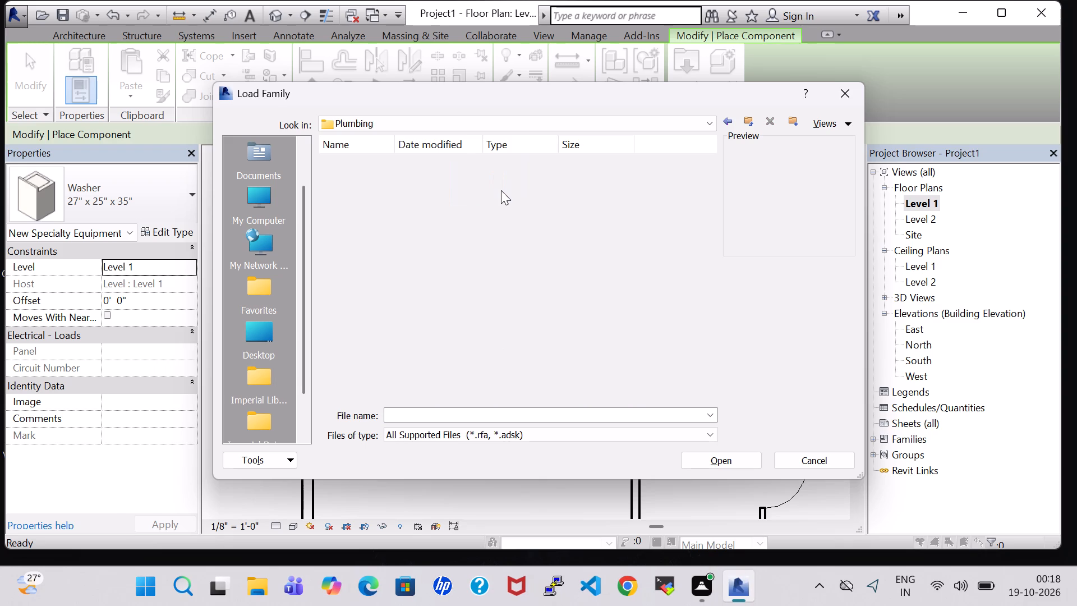
double_click(369, 181)
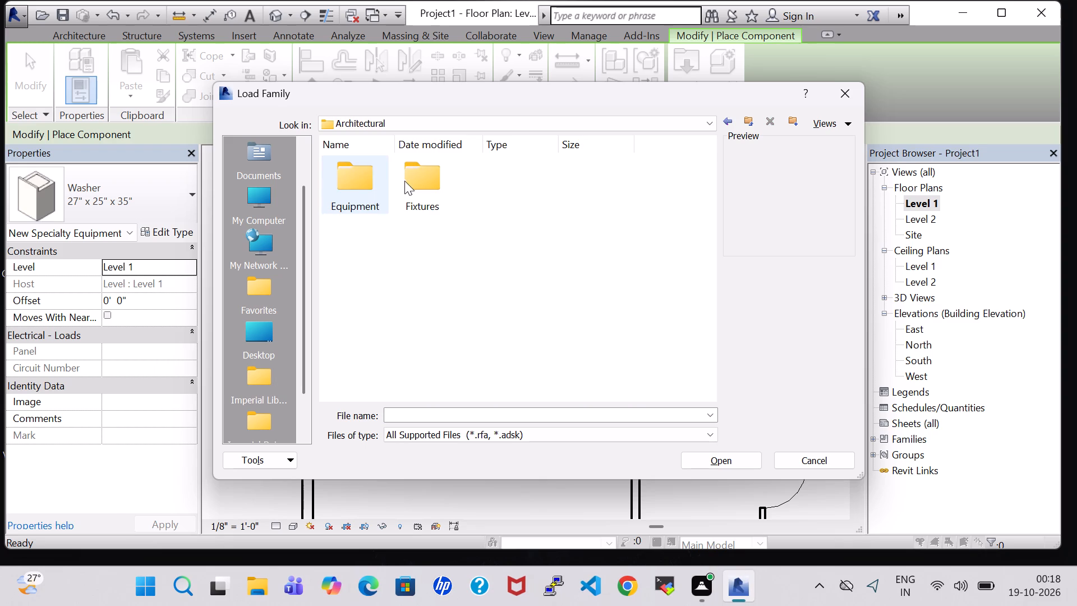
double_click(408, 190)
double_click(618, 200)
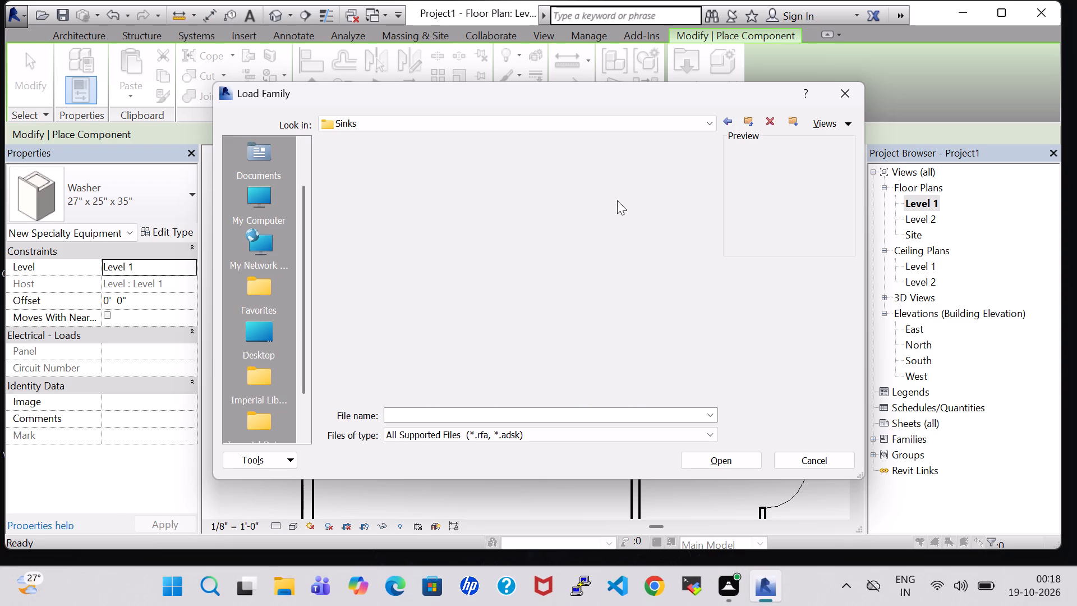
click(582, 276)
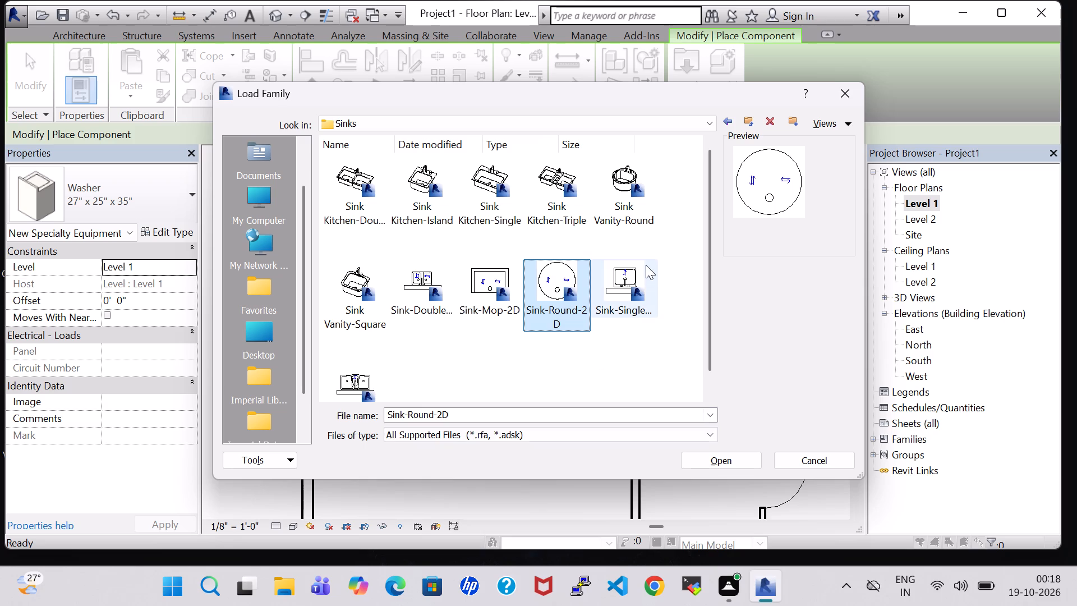
click(628, 214)
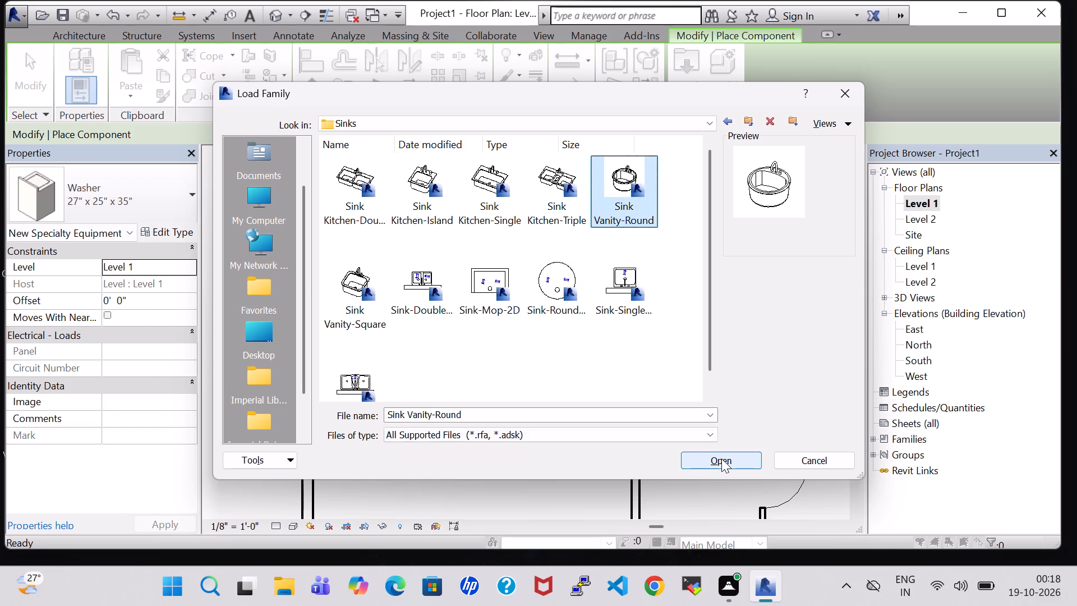
click(721, 458)
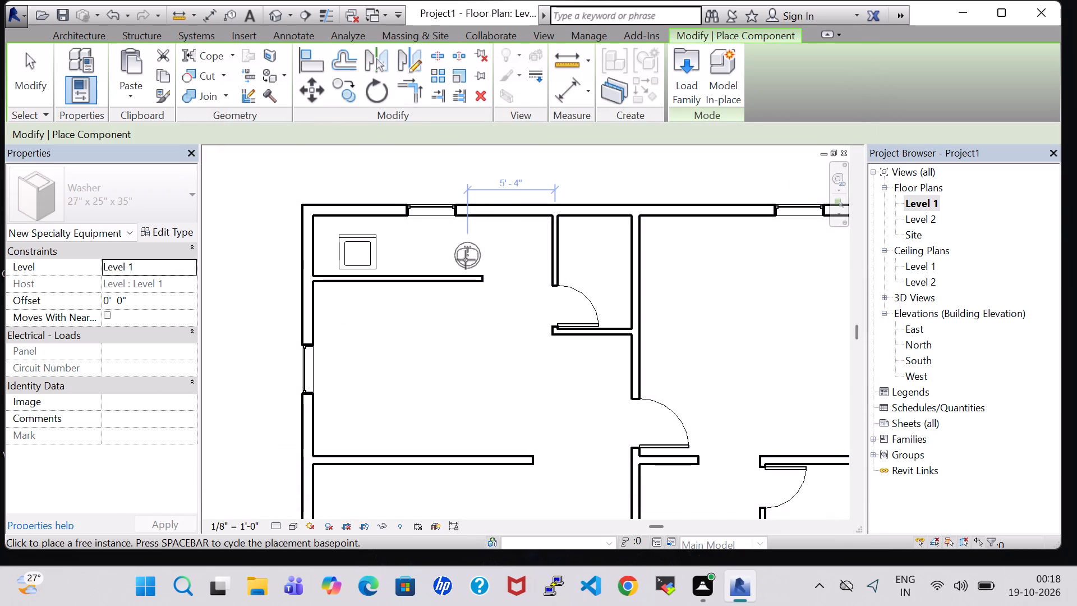
Place a 19" x 19" Sink Vanity-Round, rotated to back onto the partition south of the washer, about 6'-2" from the west wall.
key(space)
key(space)
scroll(448, 260, up, 6)
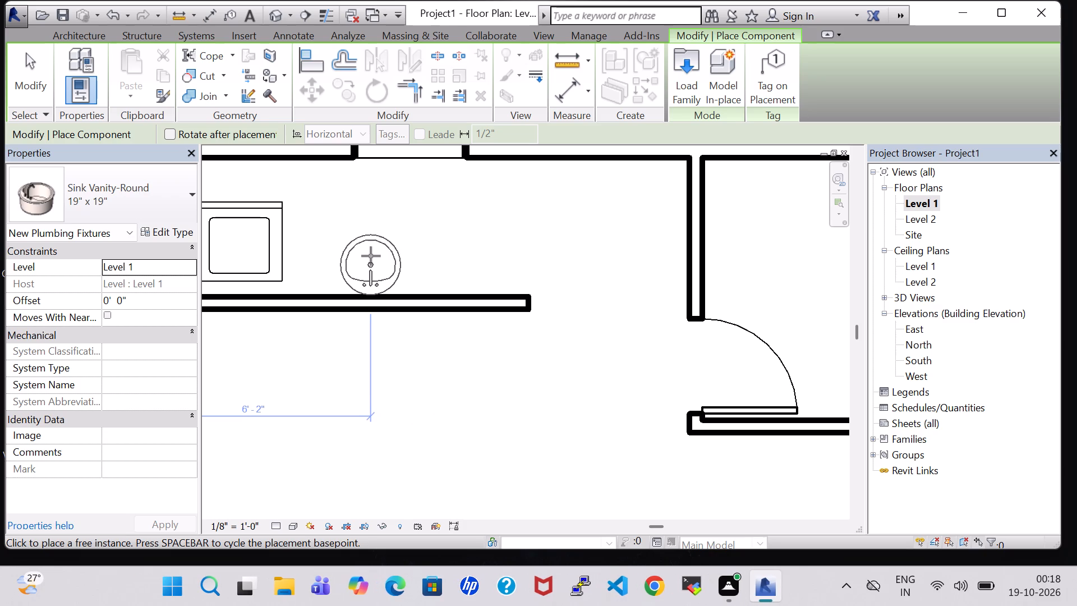
click(371, 256)
key(Escape)
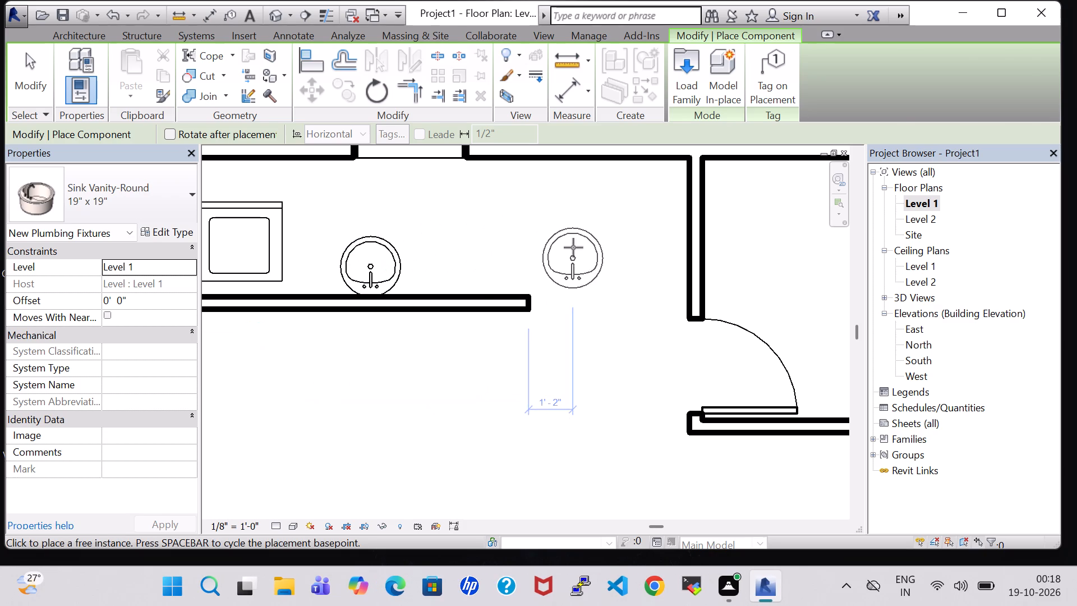
key(Escape)
Open the 3D view, inspect the placed washer and sink from several angles, and return to the Level 1 floor plan.
click(270, 20)
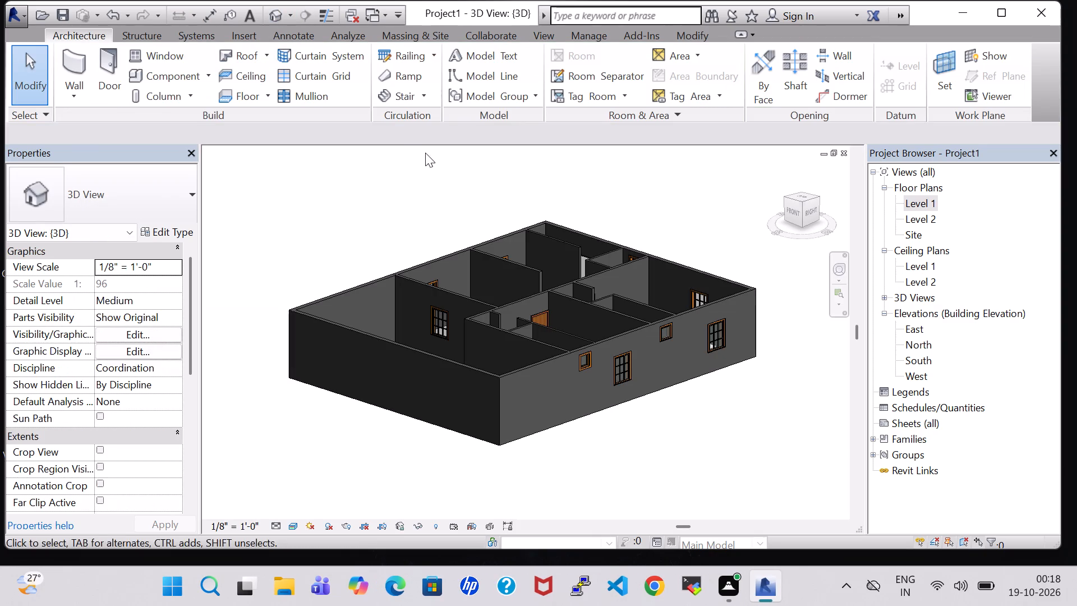
shift+middle_drag(692, 231, 622, 341)
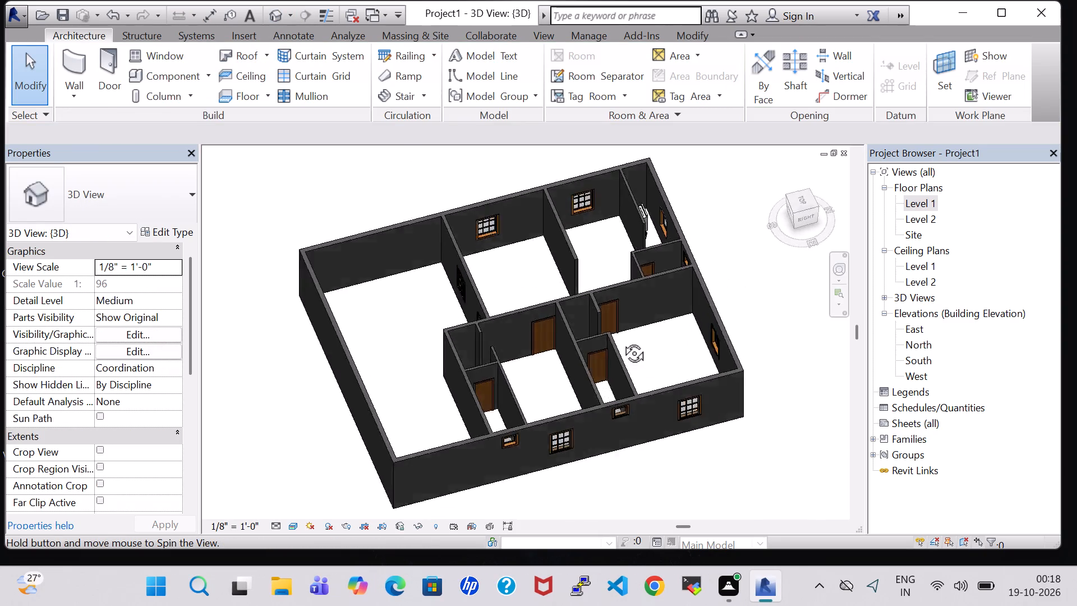
shift+middle_drag(622, 341, 545, 327)
scroll(747, 379, up, 6)
shift+middle_drag(722, 321, 733, 352)
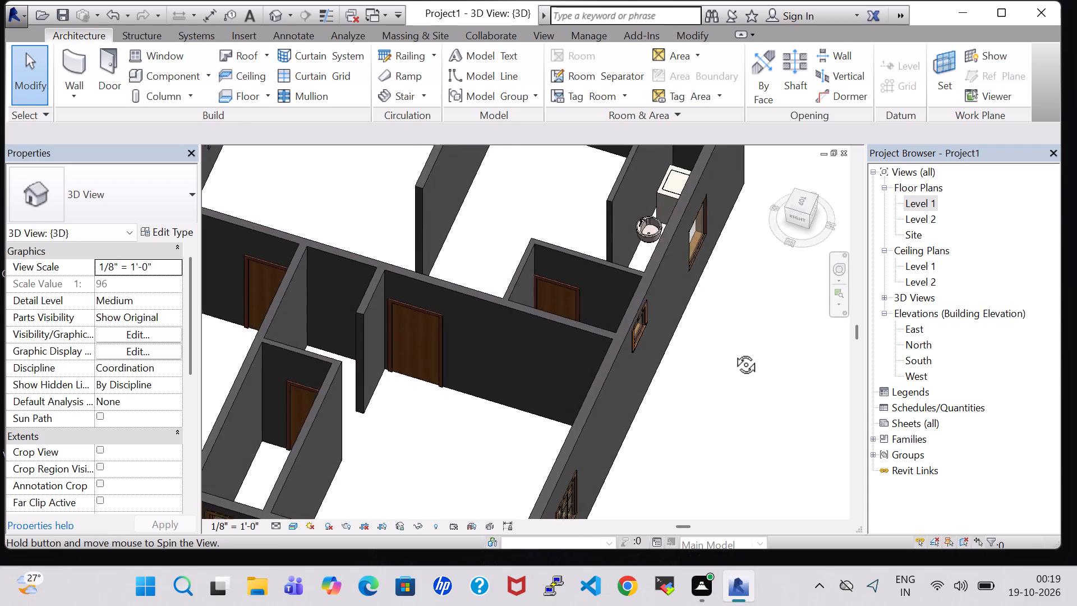
shift+middle_drag(733, 352, 612, 288)
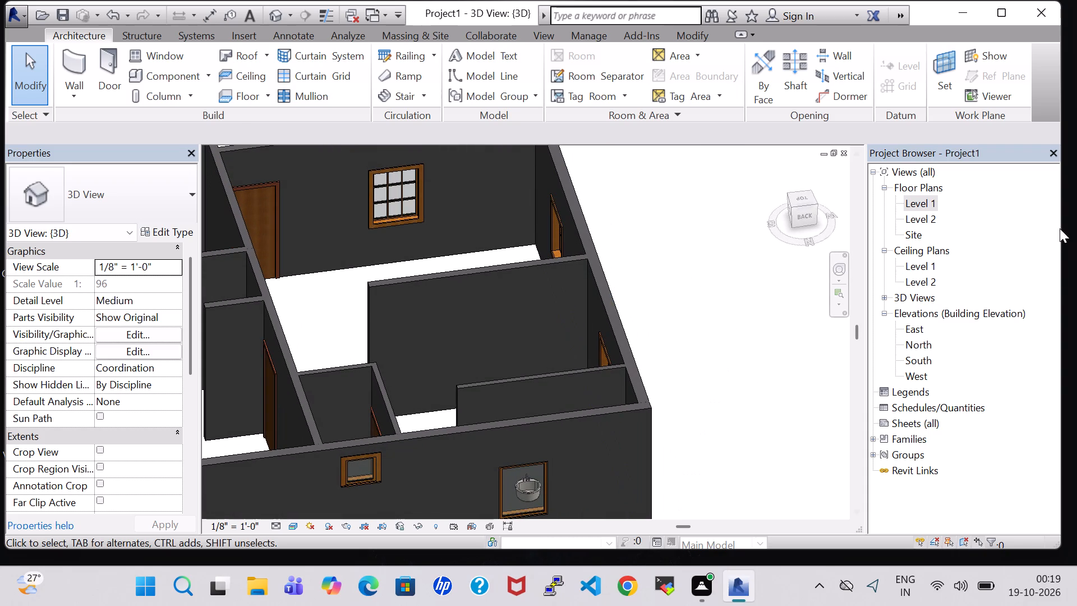
double_click(928, 201)
scroll(618, 281, down, 2)
middle_drag(615, 274, 625, 314)
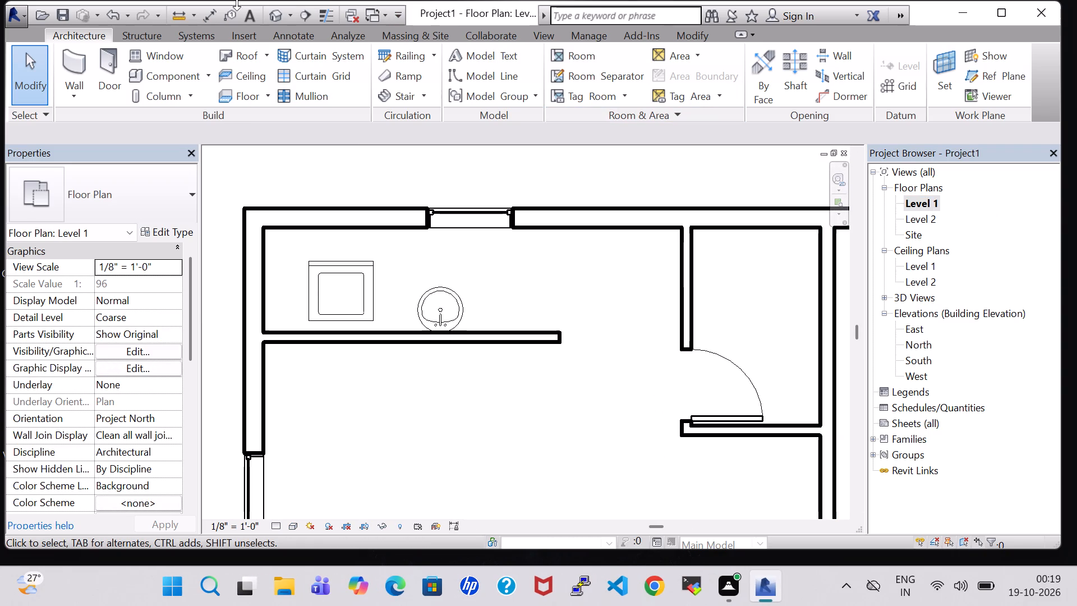
Set the 3D view to Top and load the Floor Drain - Round component family from the library's Plumbing, MEP, Drains folder.
click(269, 12)
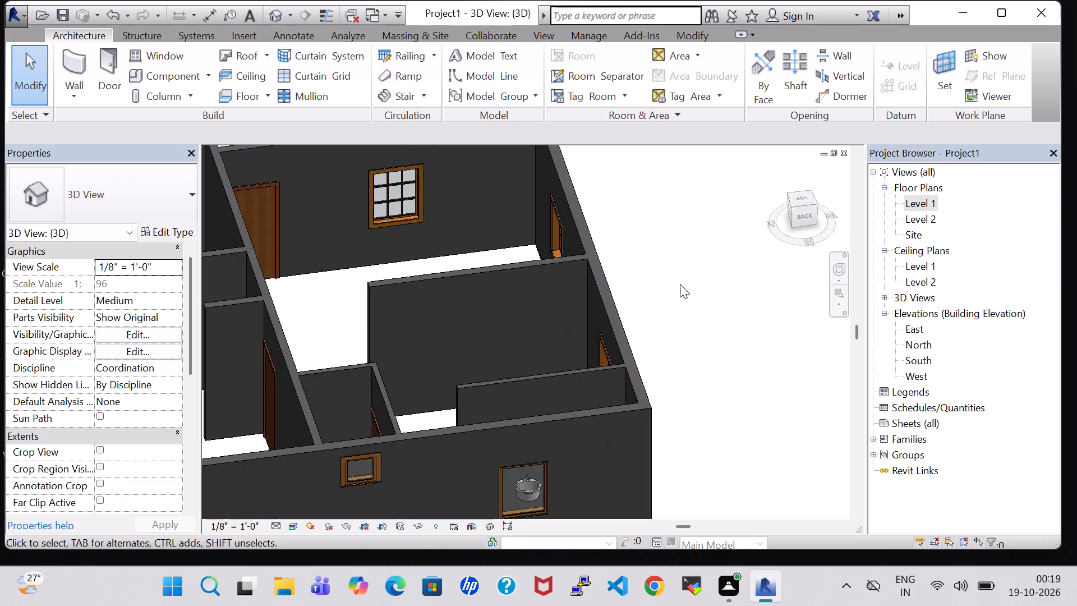
click(803, 200)
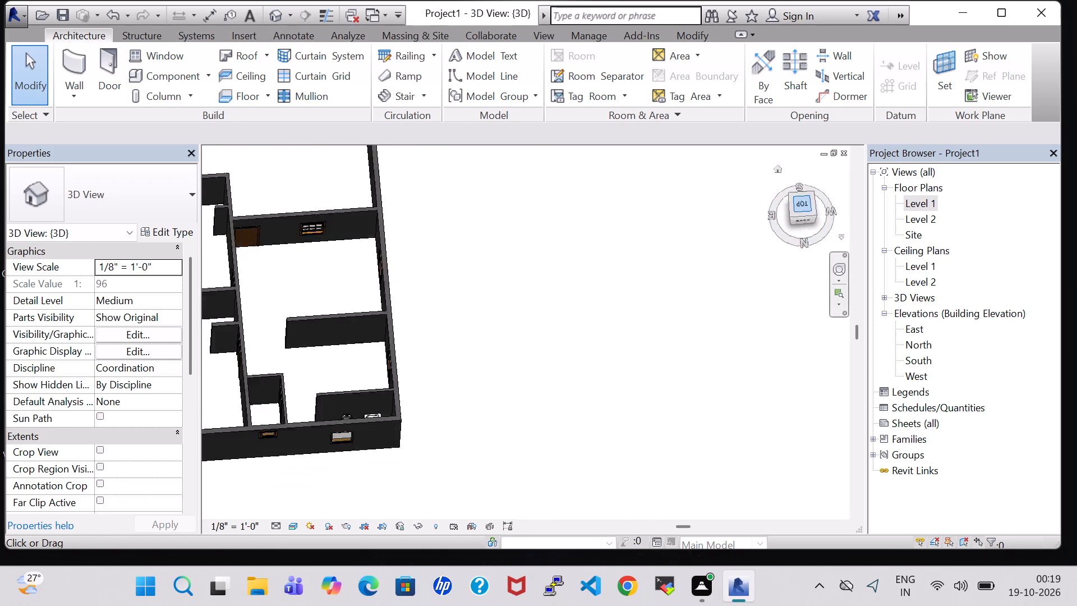
scroll(511, 300, up, 1)
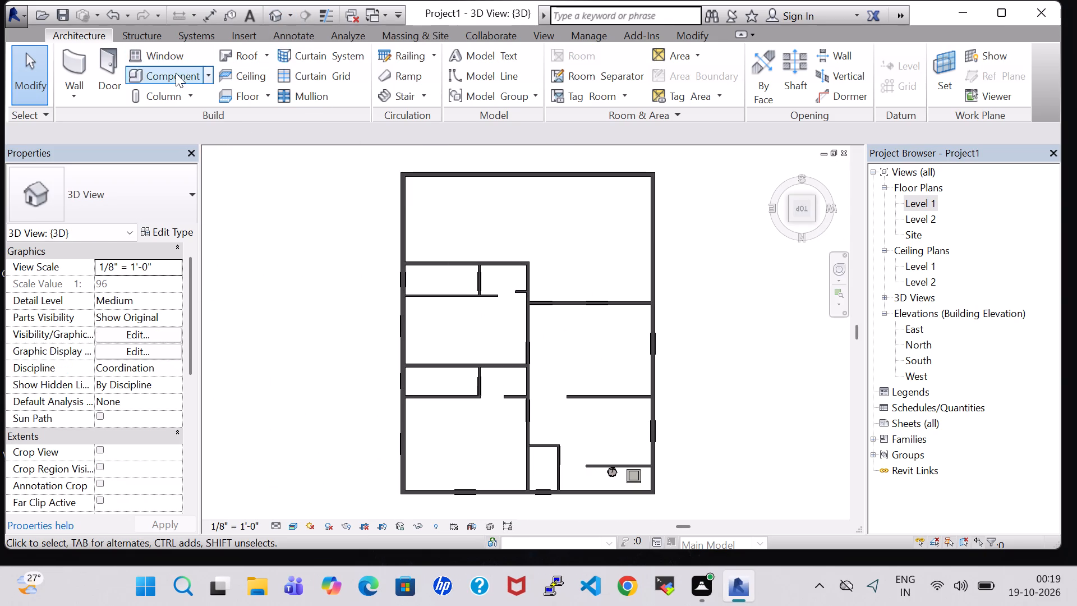
click(176, 73)
click(683, 91)
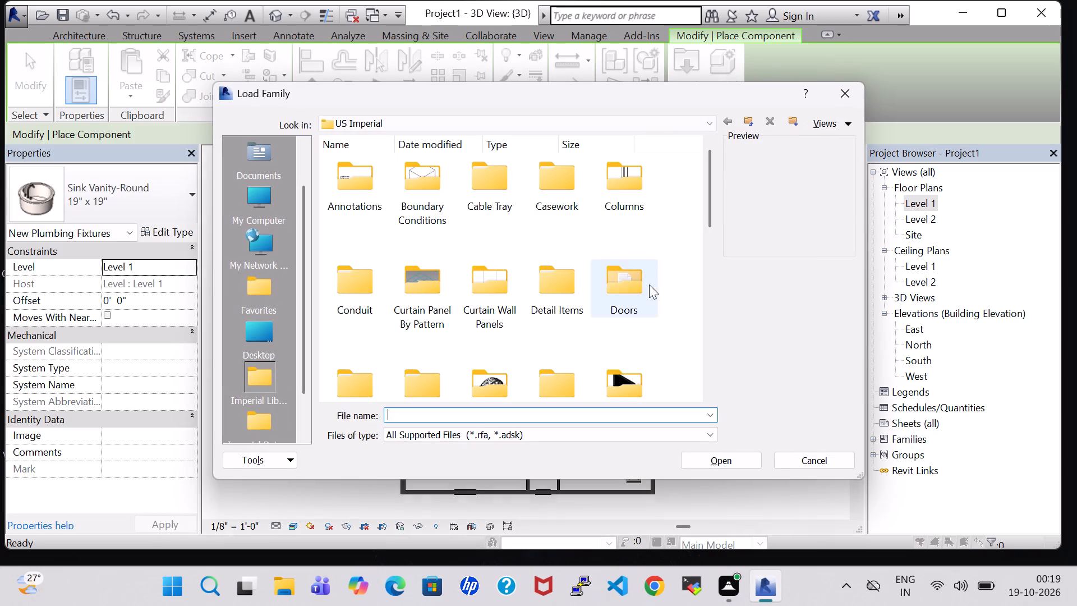
click(629, 364)
key(p)
double_click(498, 189)
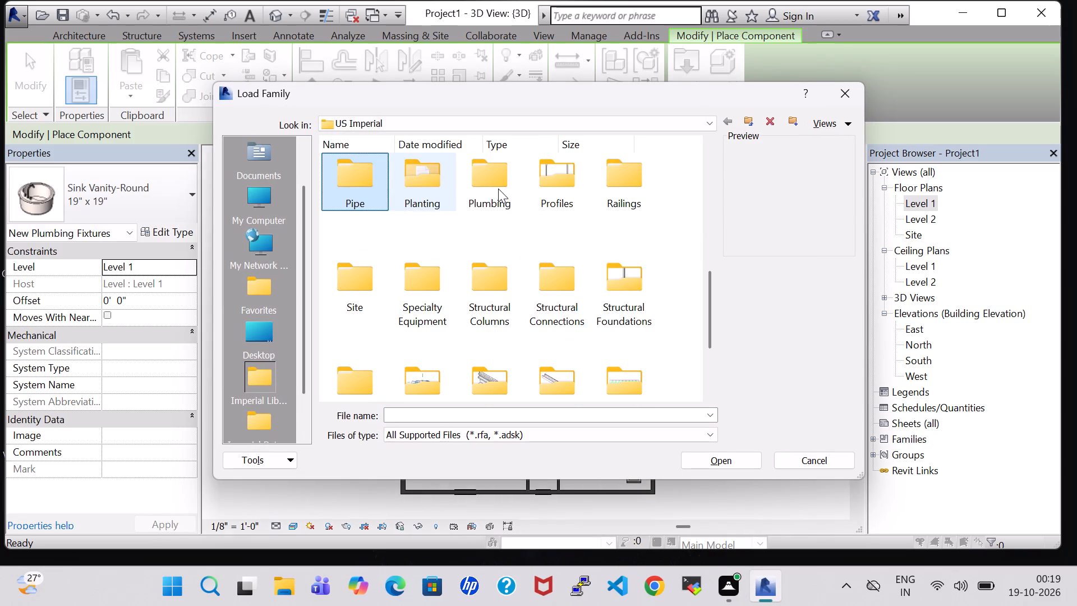
double_click(404, 186)
double_click(435, 193)
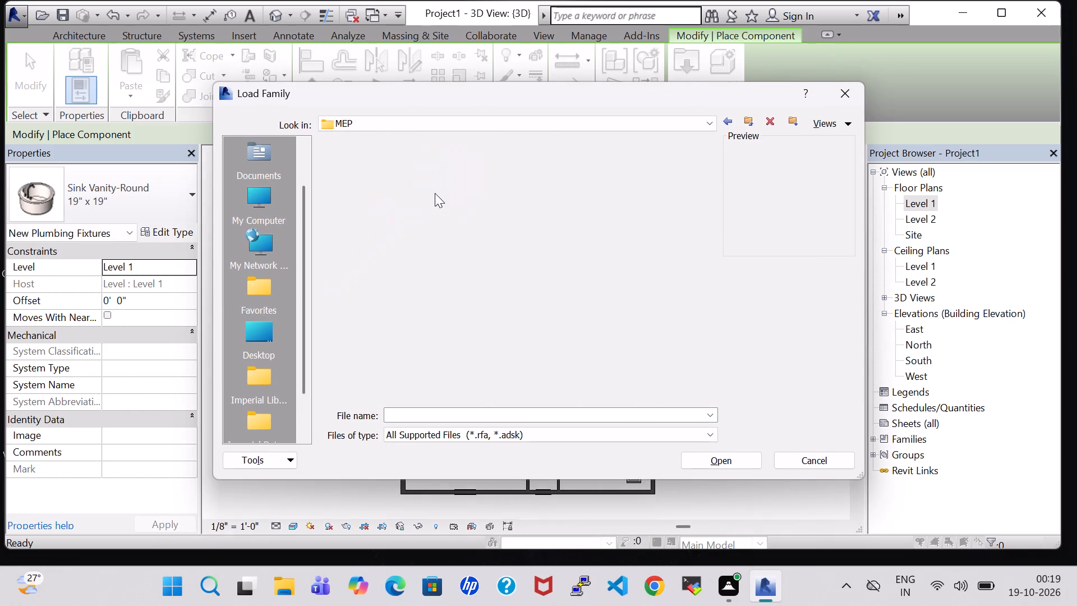
double_click(537, 189)
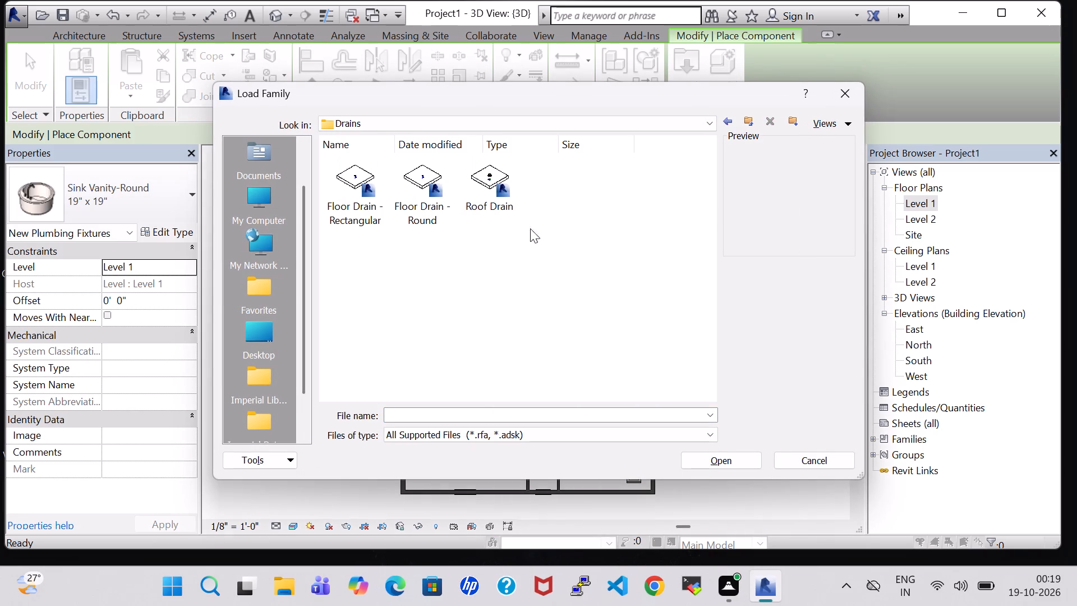
click(408, 178)
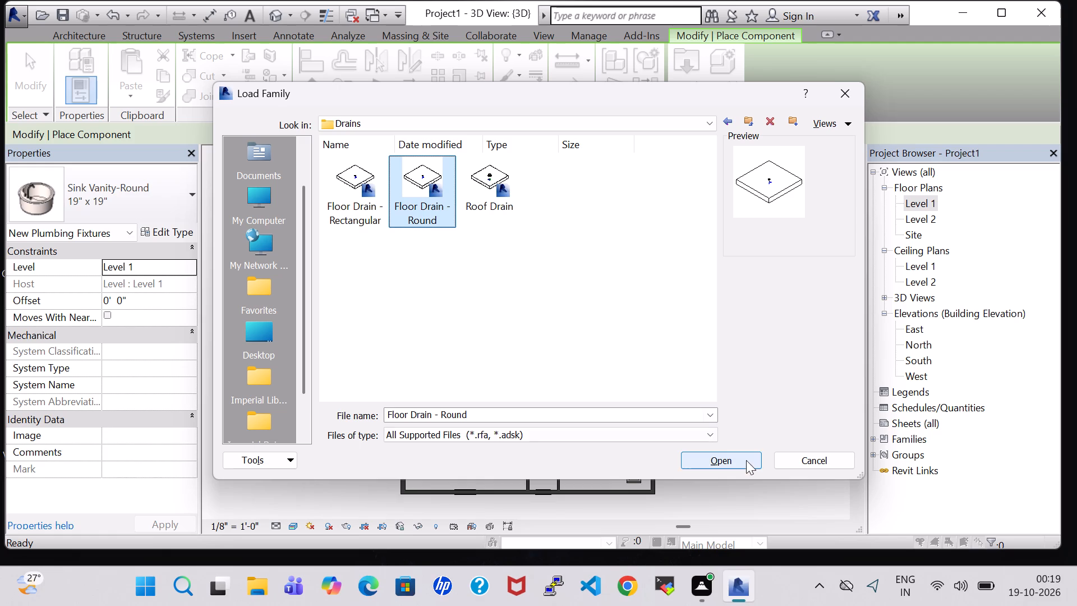
click(746, 460)
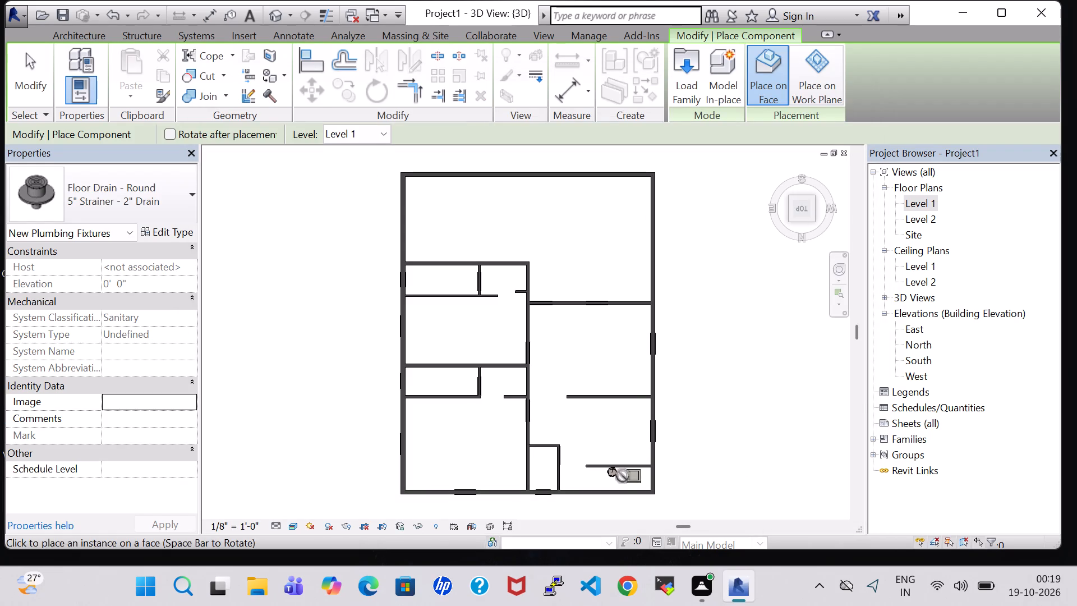
Place the round floor drain on the Level 1 work plane between sink and washer, about 3'-0" from the north wall and 10'-3" from the enclosure partition.
scroll(621, 476, up, 8)
click(829, 95)
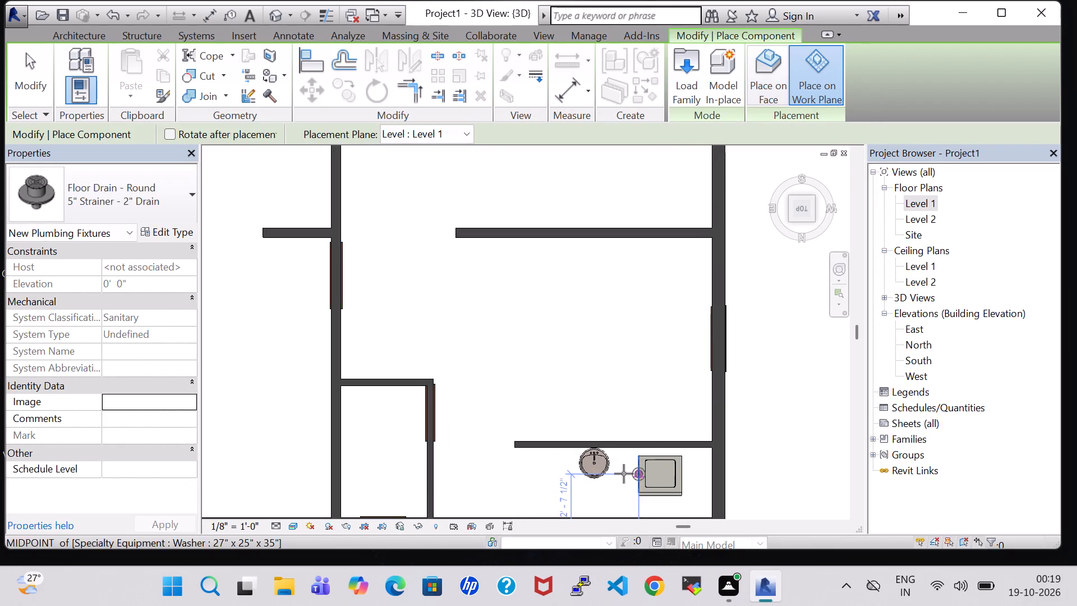
middle_drag(628, 446, 637, 320)
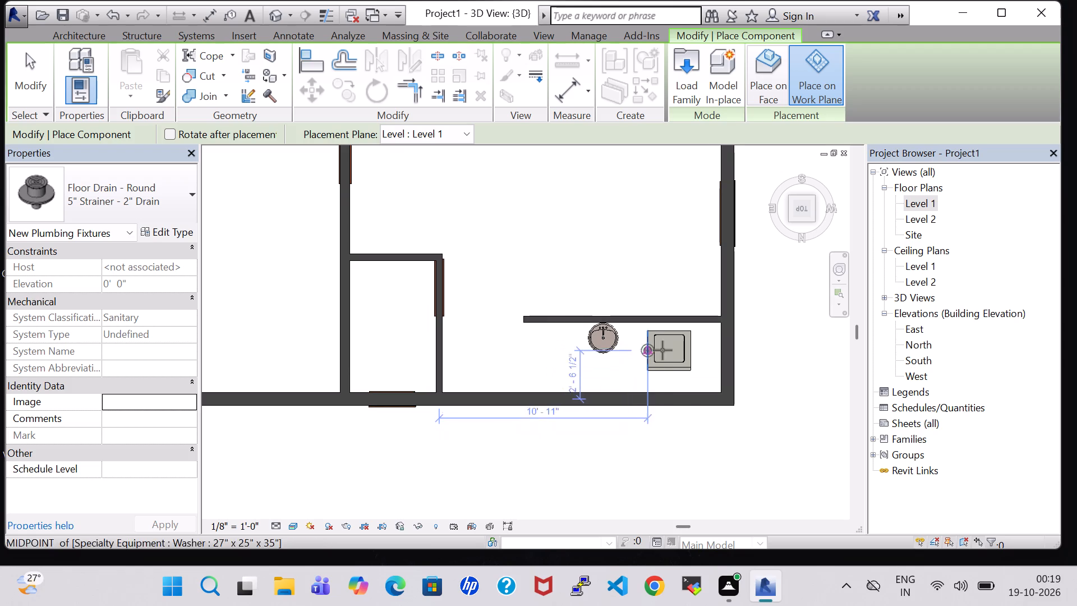
click(635, 342)
key(Escape)
key(Escape)
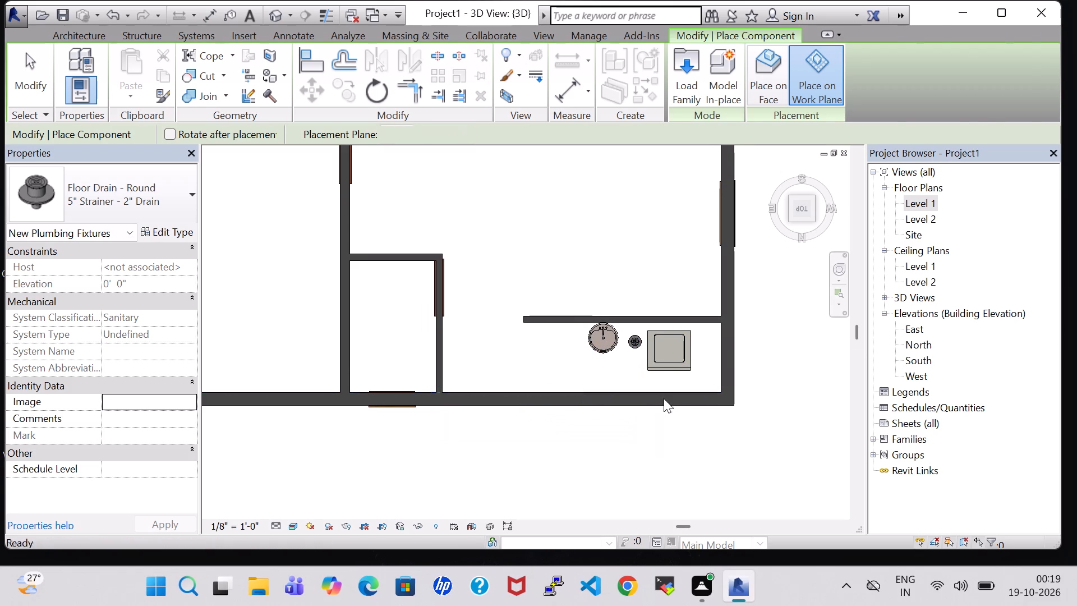
Return to the Level 1 floor plan and place a tagged room in the northwest space, with its tag at the sink.
double_click(922, 205)
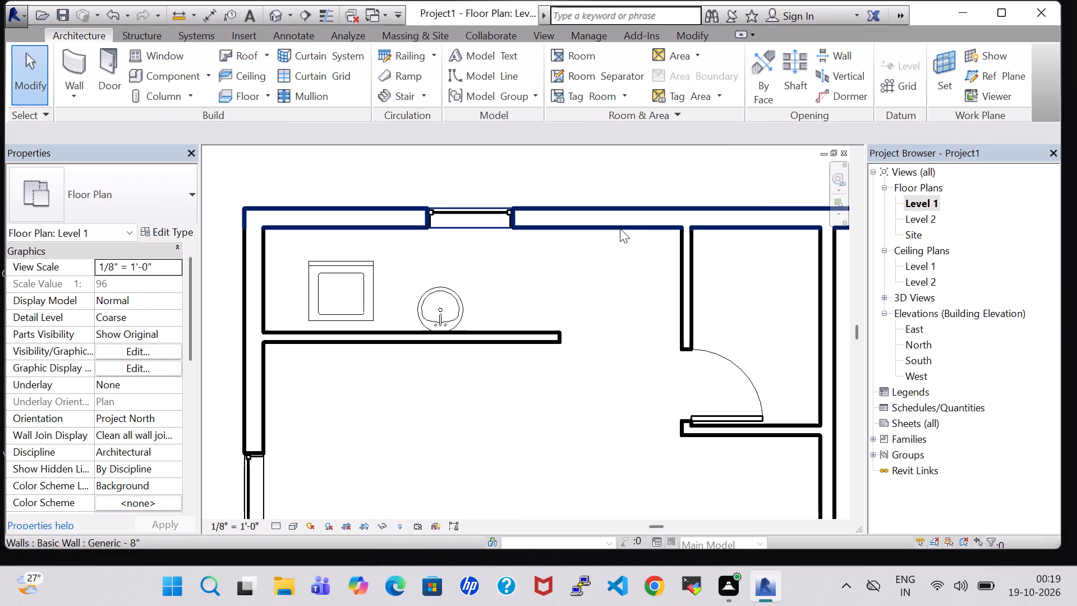
scroll(624, 238, down, 3)
middle_drag(605, 307, 457, 307)
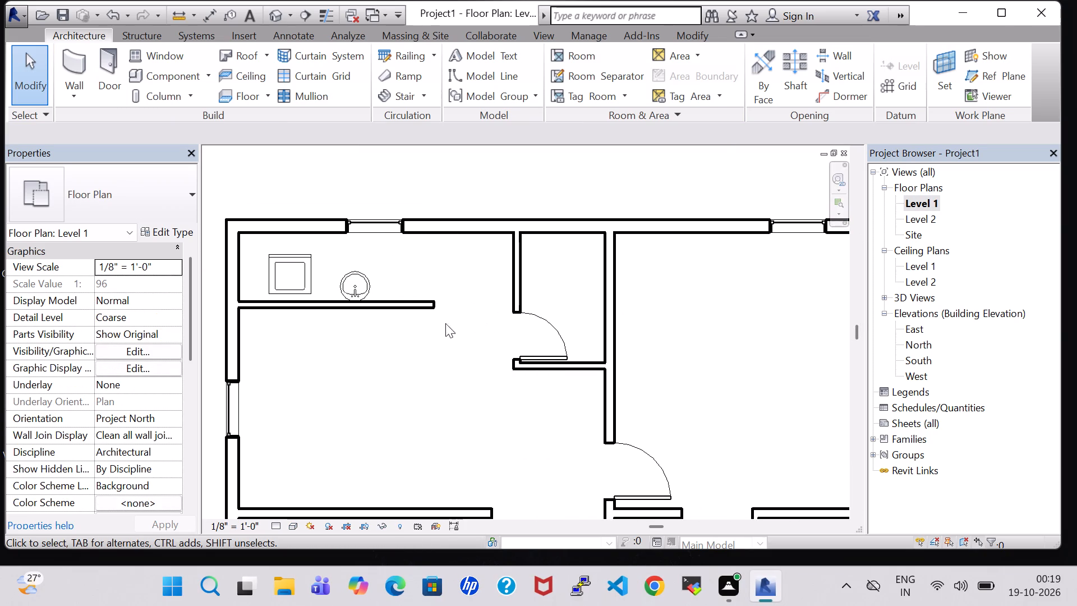
middle_drag(432, 374, 454, 319)
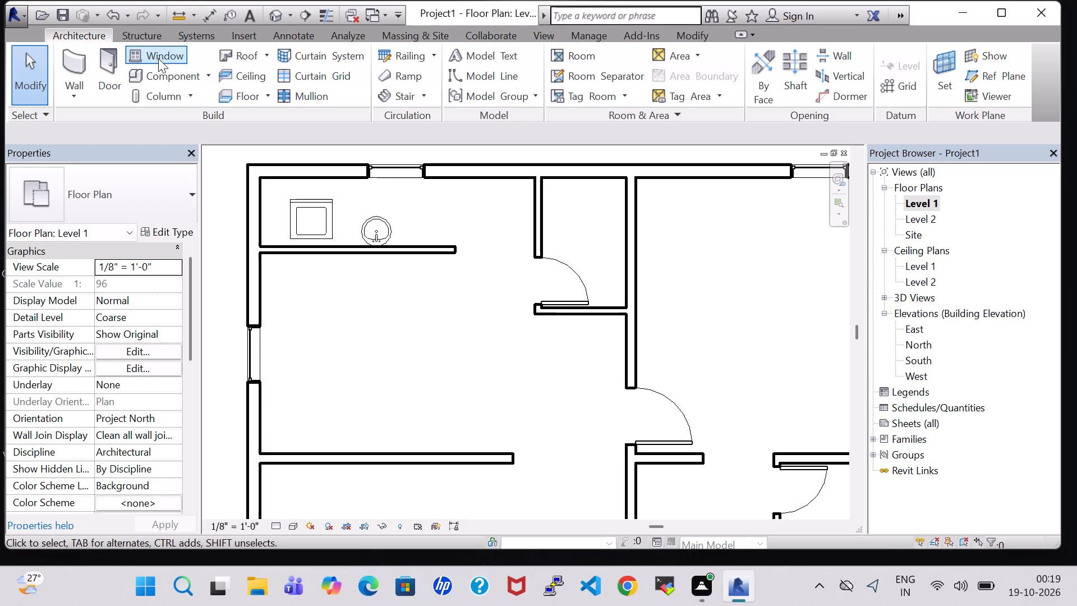
click(573, 56)
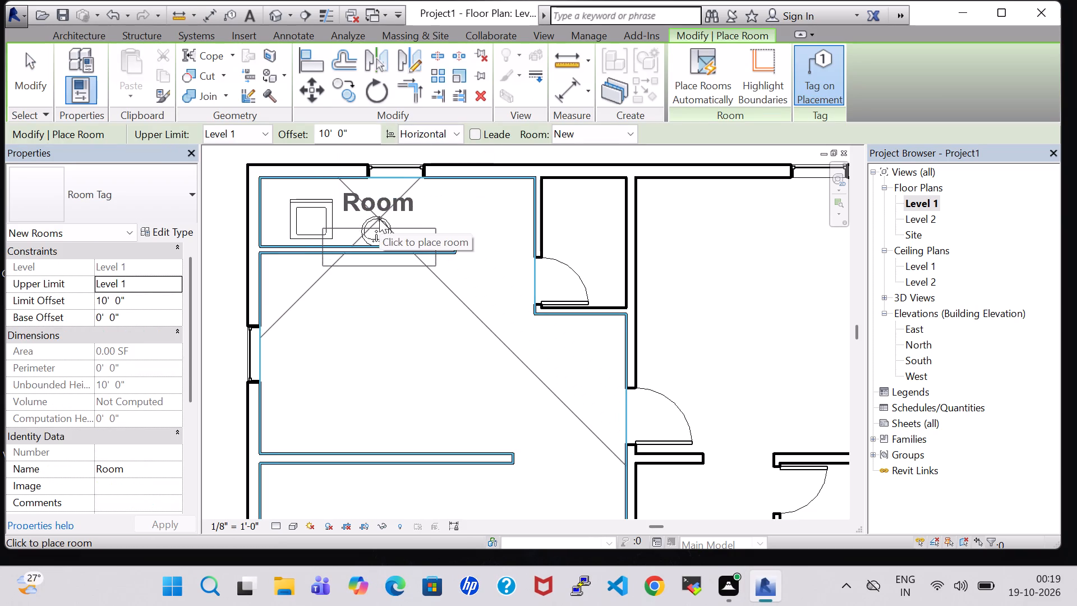
click(379, 219)
key(Escape)
key(Escape)
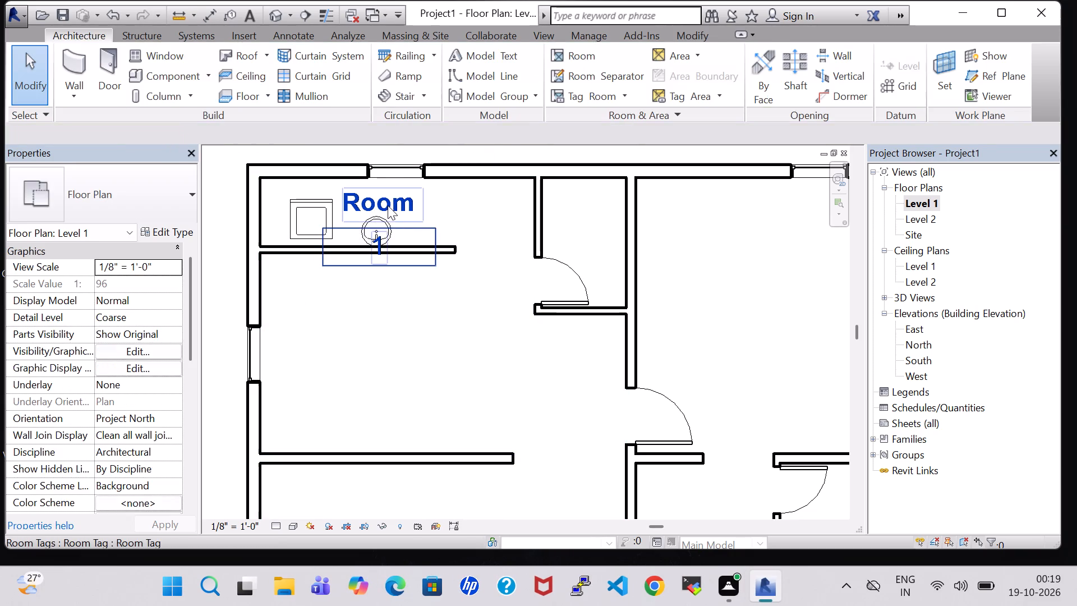
Turn off Show Room Number in the type properties of the northwest room's tag.
click(388, 205)
click(169, 230)
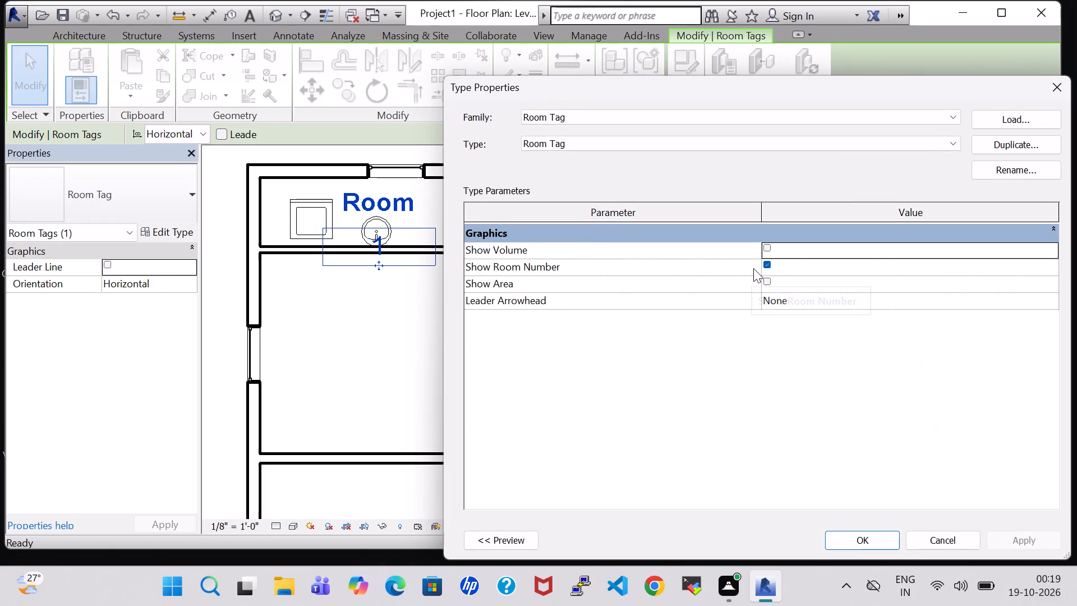
click(768, 268)
click(859, 540)
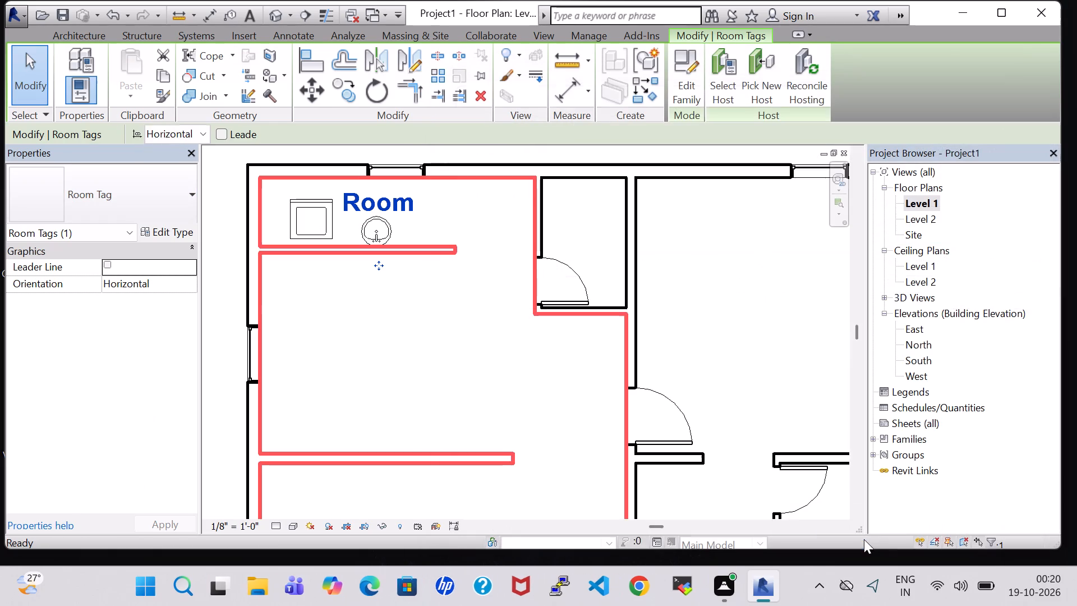
Rename the northwest room as UTILITY through its tag.
double_click(393, 199)
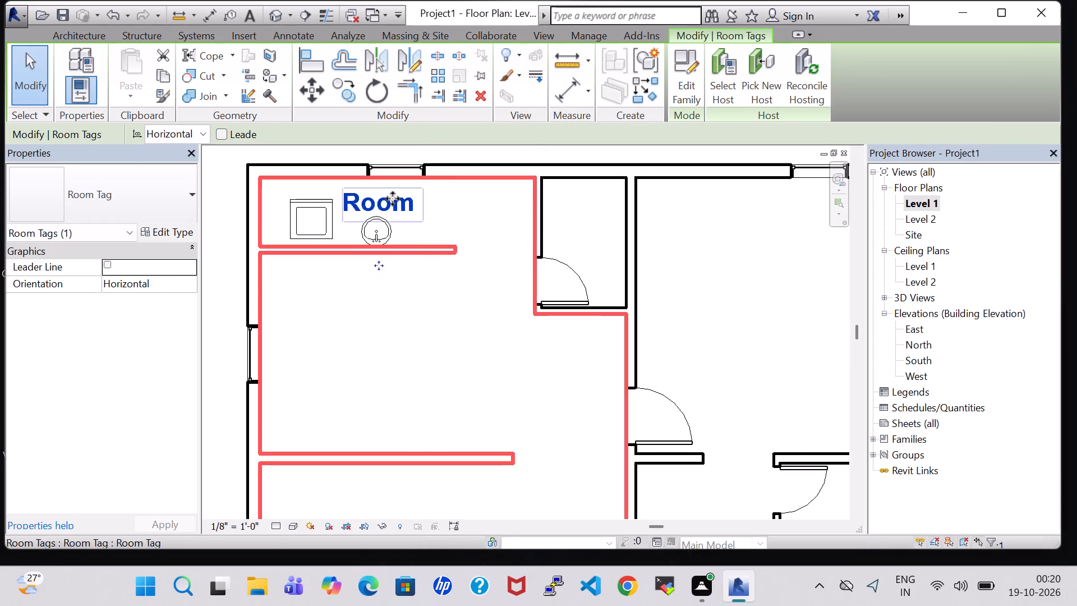
click(407, 212)
click(389, 209)
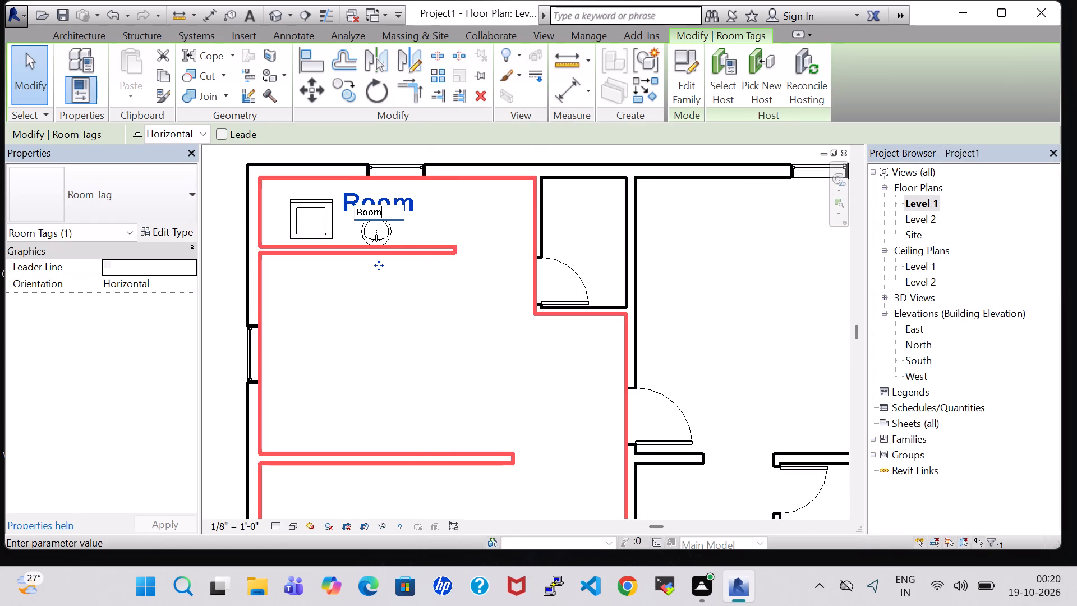
key(BackSpace)
key(BackSpace)
key(BackSpace)
key(BackSpace)
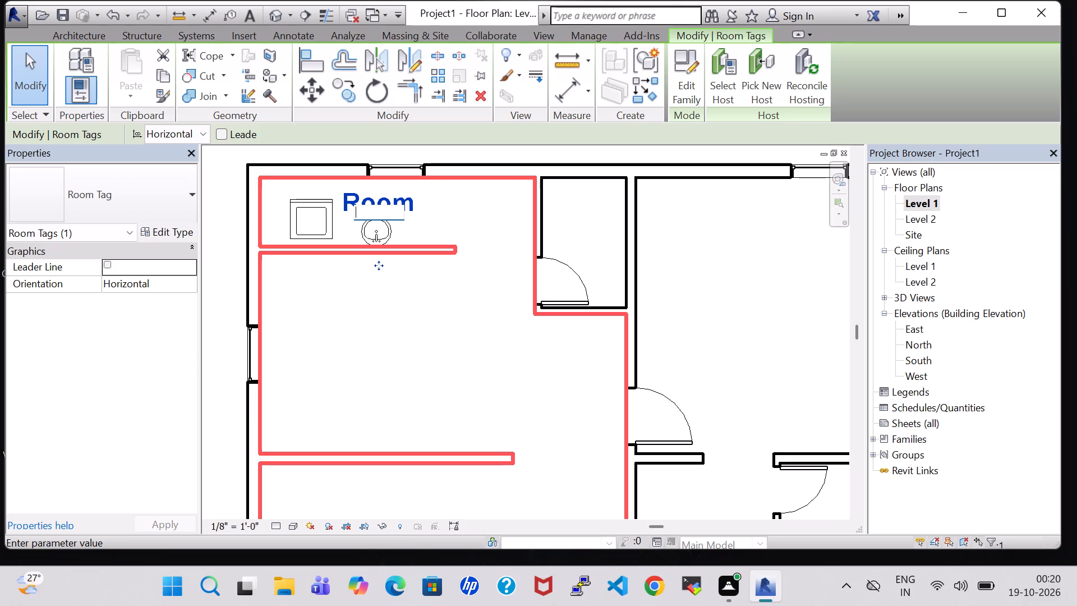
text(UTILOTY)
key(Return)
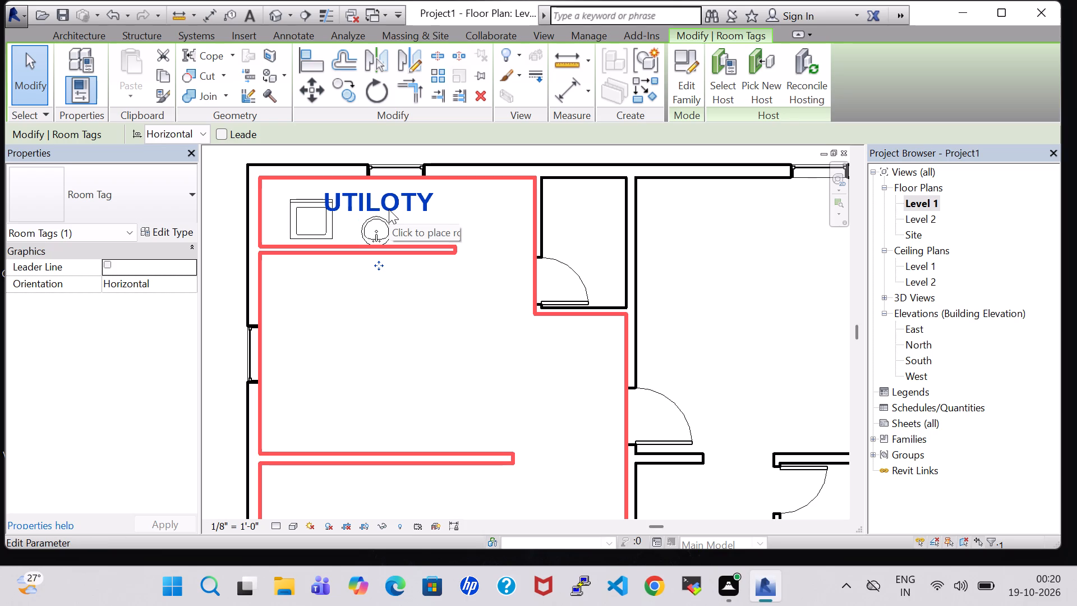
click(389, 209)
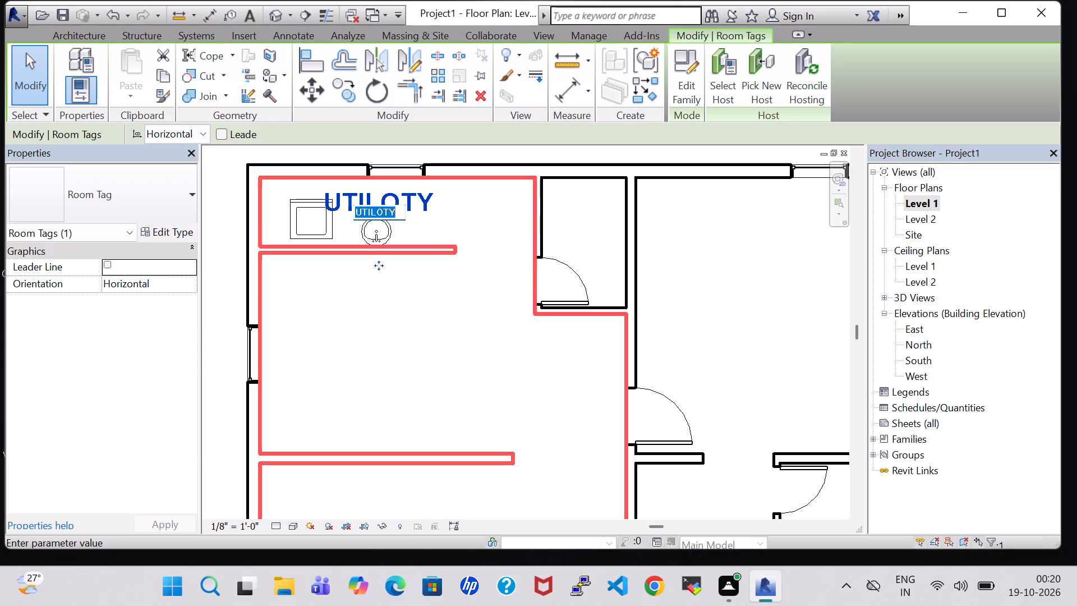
click(383, 211)
key(BackSpace)
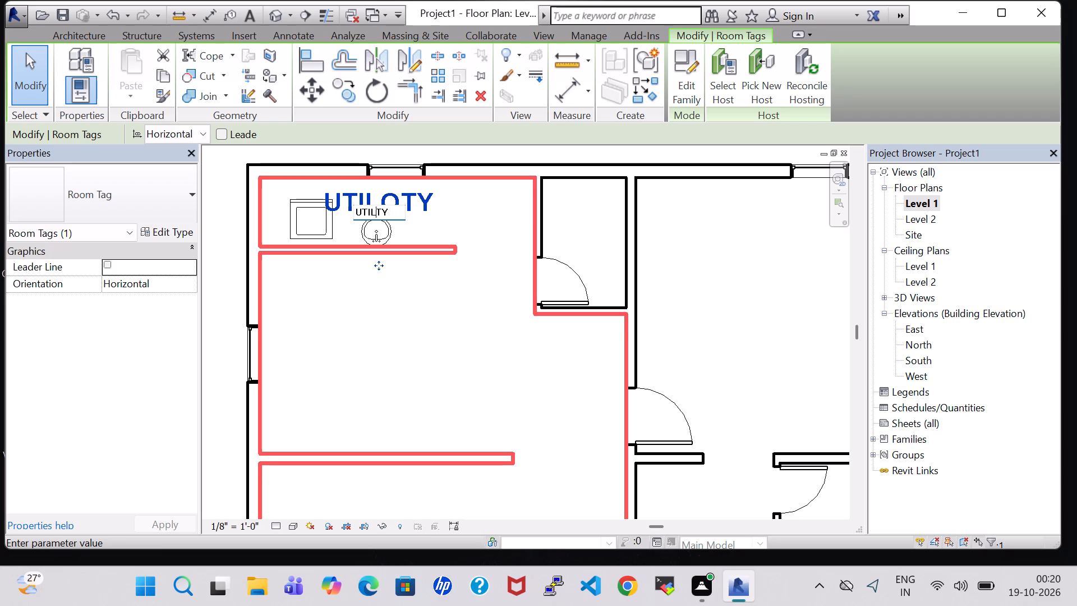
key(i)
key(Return)
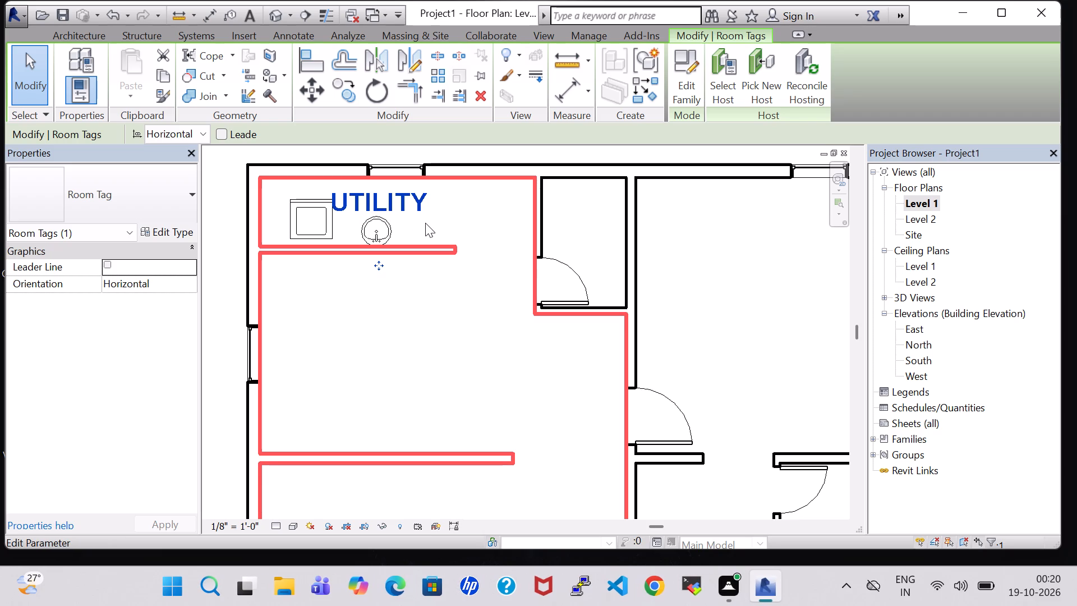
Nudge the UTILITY tag slightly east, away from the washer, and deselect it.
key(Right)
key(Right)
click(394, 311)
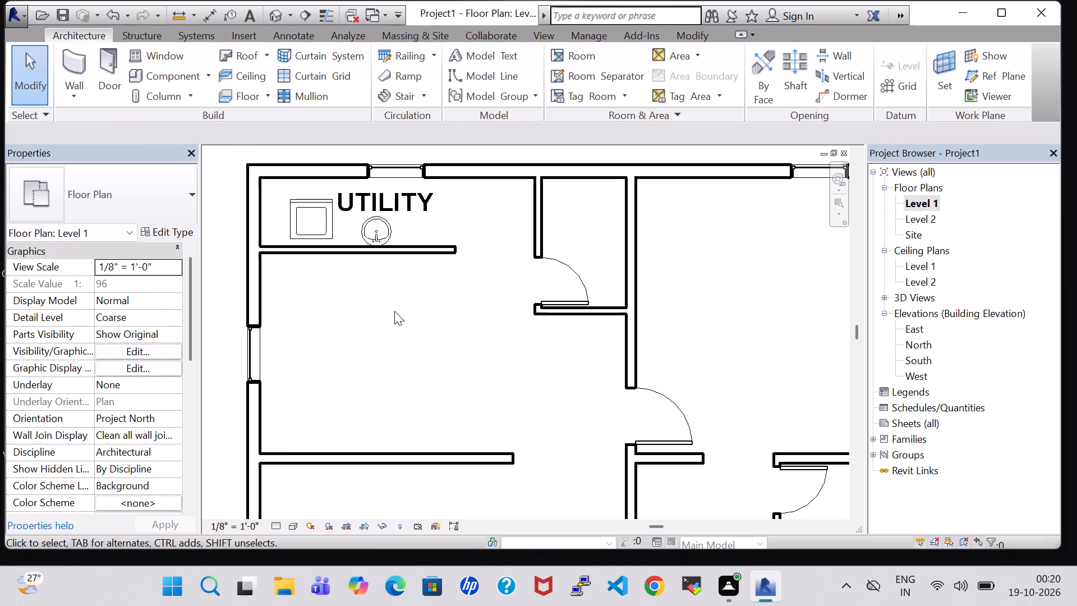
Load the Work Station Cubicle family from the Furniture System folder of the US Imperial library for component placement.
click(176, 79)
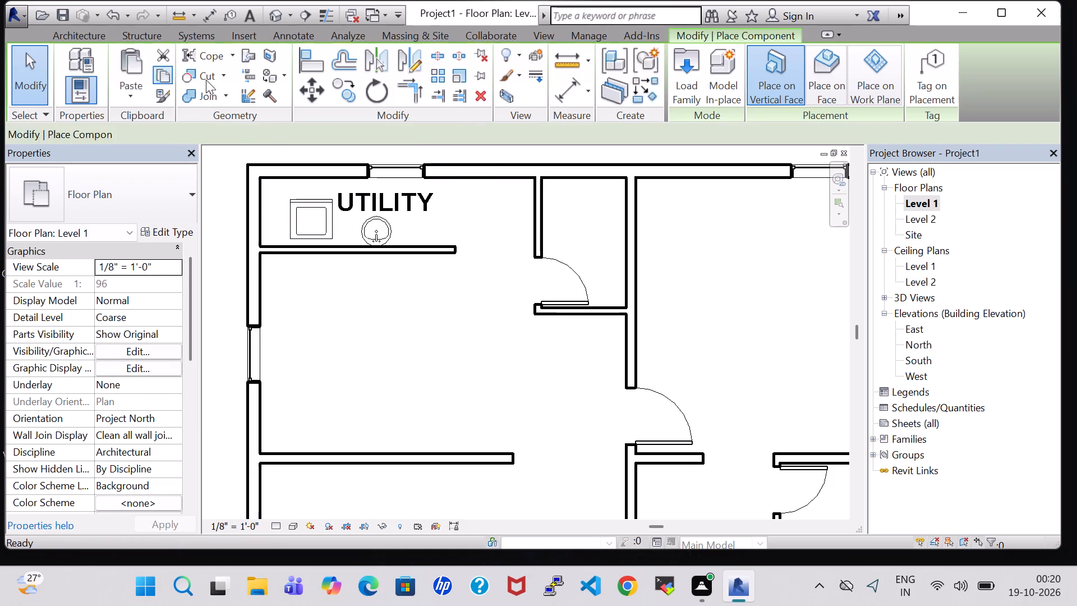
click(694, 78)
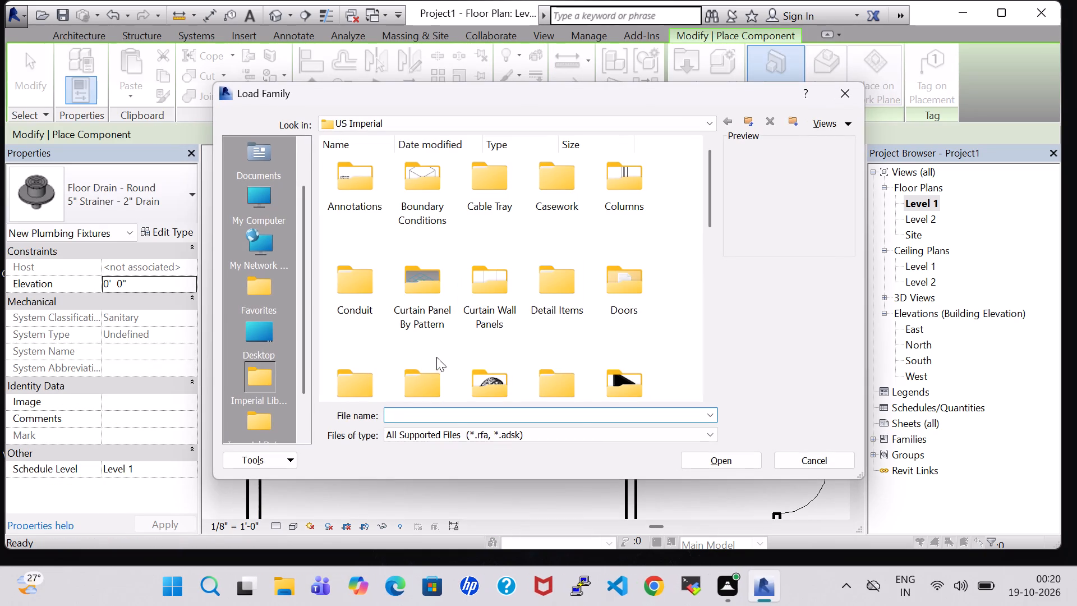
click(435, 379)
key(s)
double_click(418, 192)
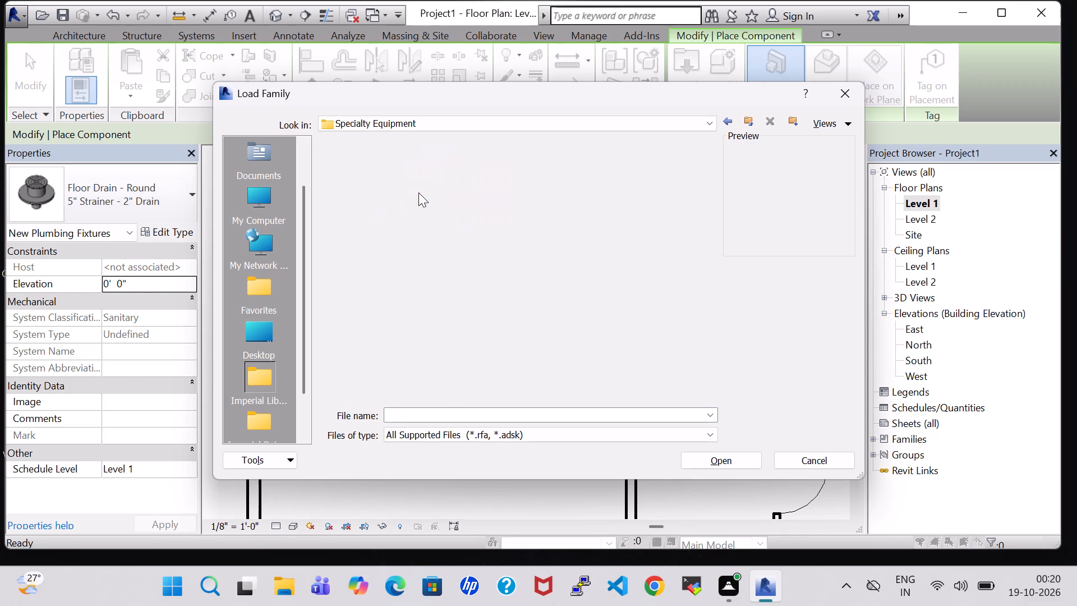
double_click(432, 194)
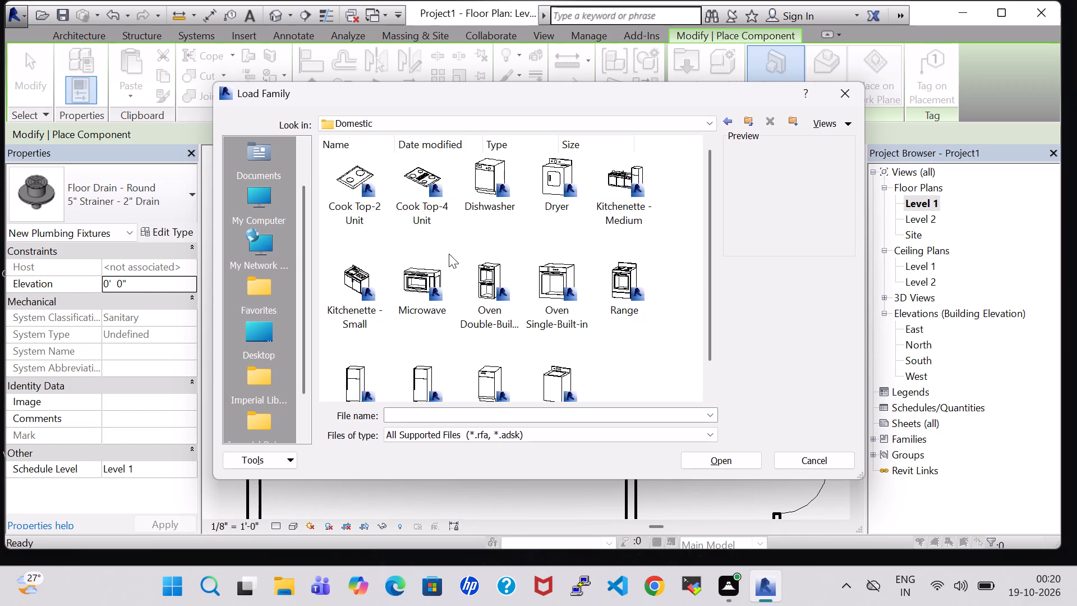
click(730, 121)
click(730, 121)
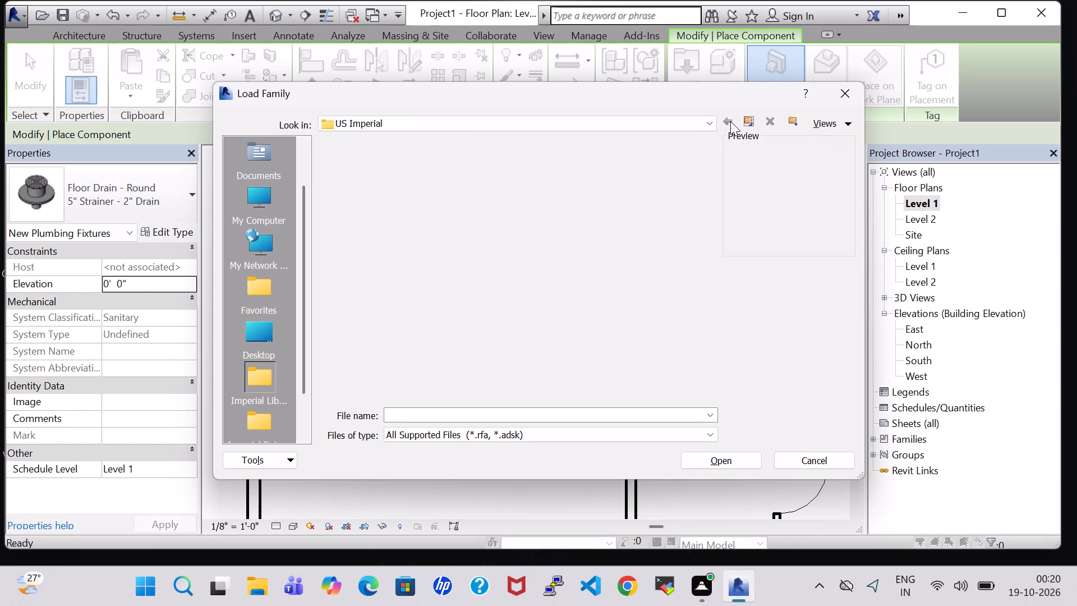
click(410, 280)
key(f)
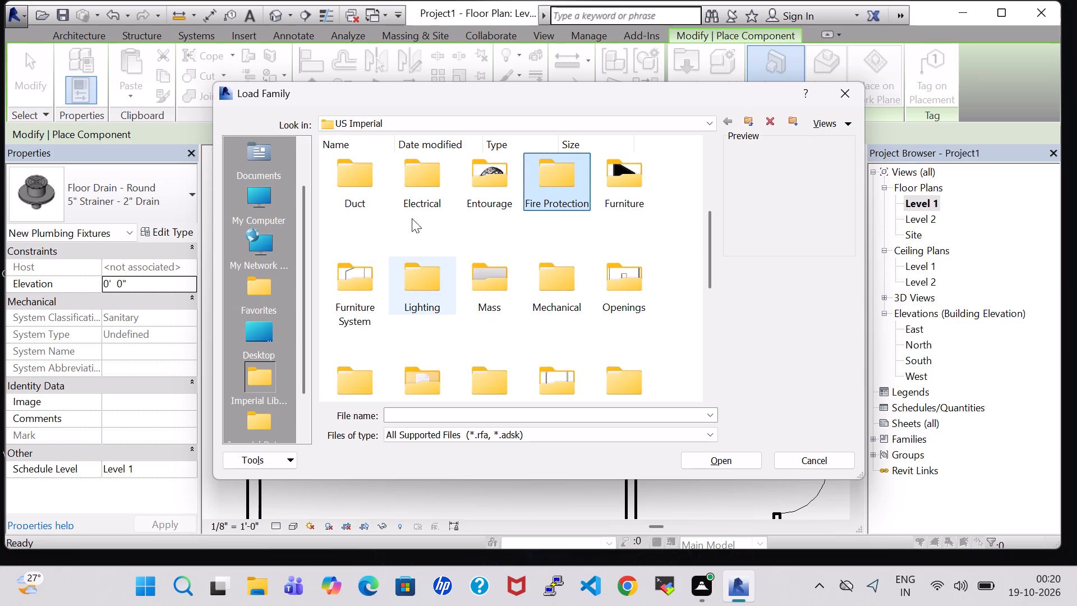
triple_click(362, 287)
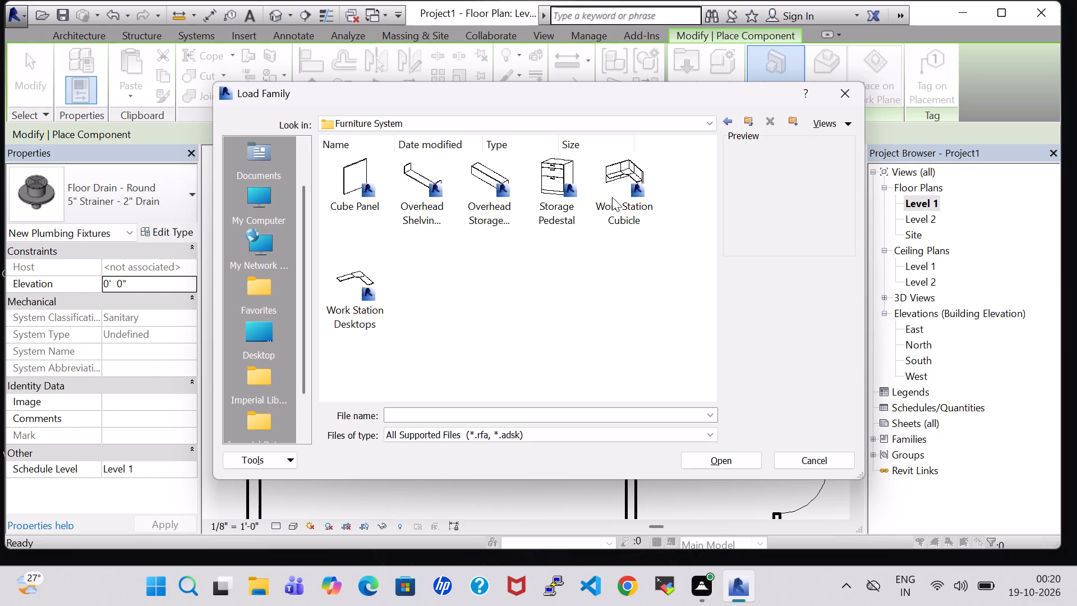
double_click(621, 195)
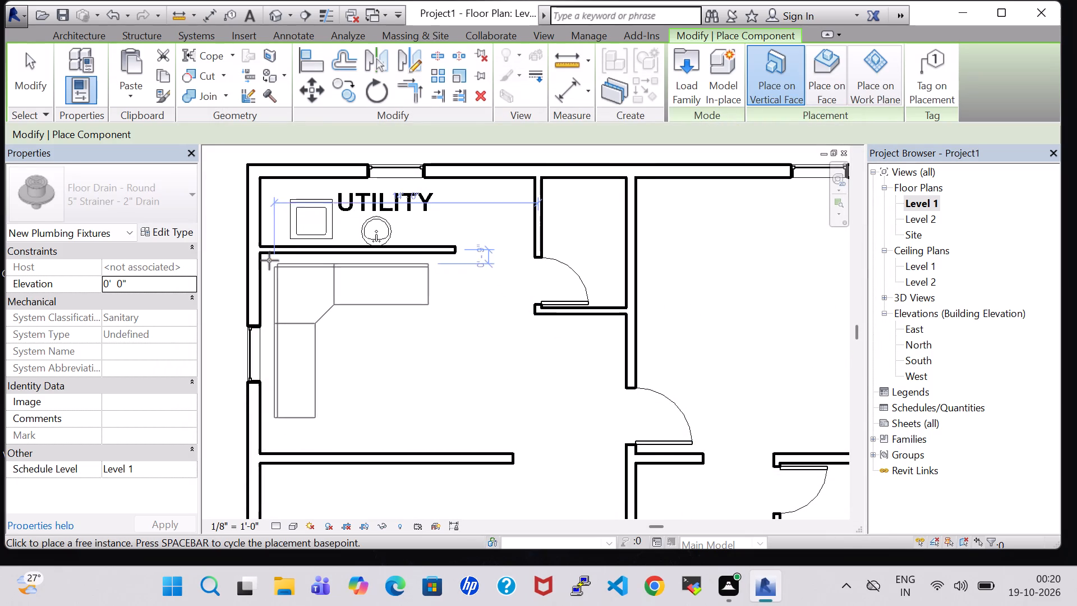
Review the available types and type parameters of the Work Station Cubicle, then leave component placement.
click(171, 229)
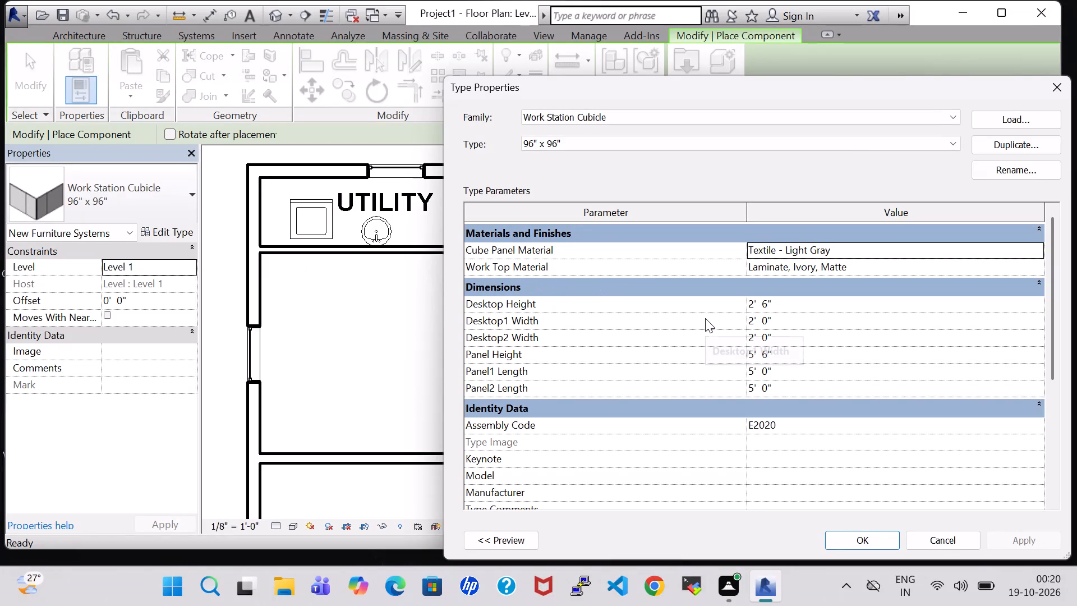
click(656, 147)
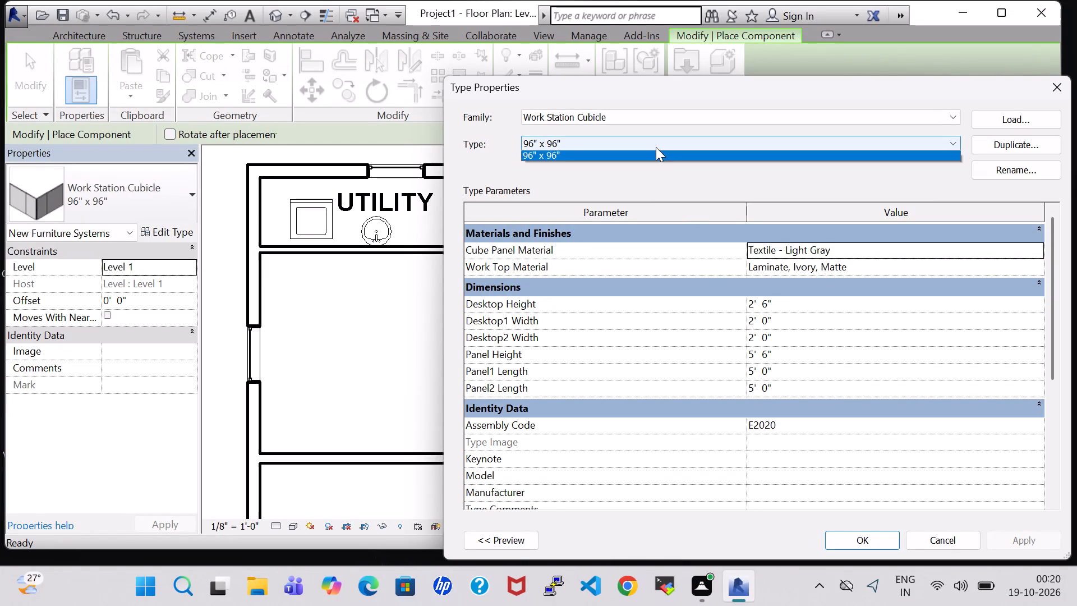
click(656, 153)
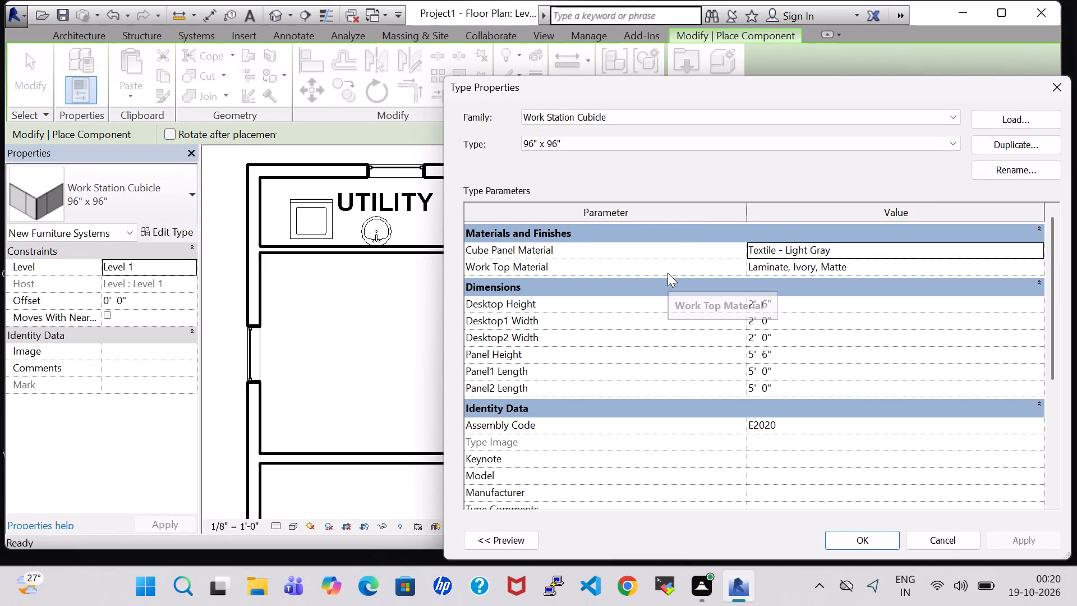
scroll(668, 273, down, 6)
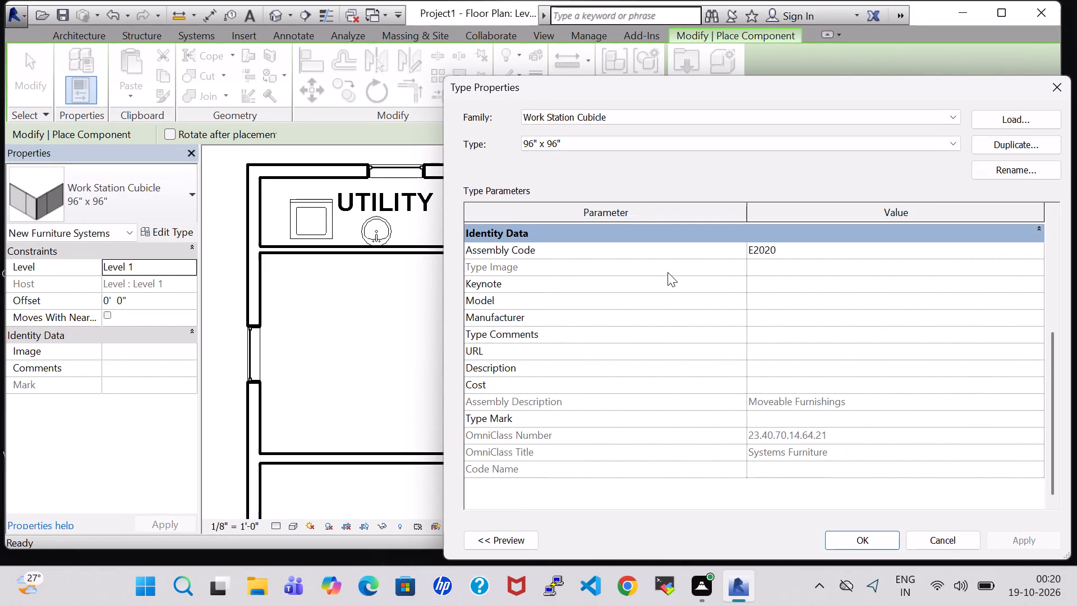
scroll(668, 272, up, 12)
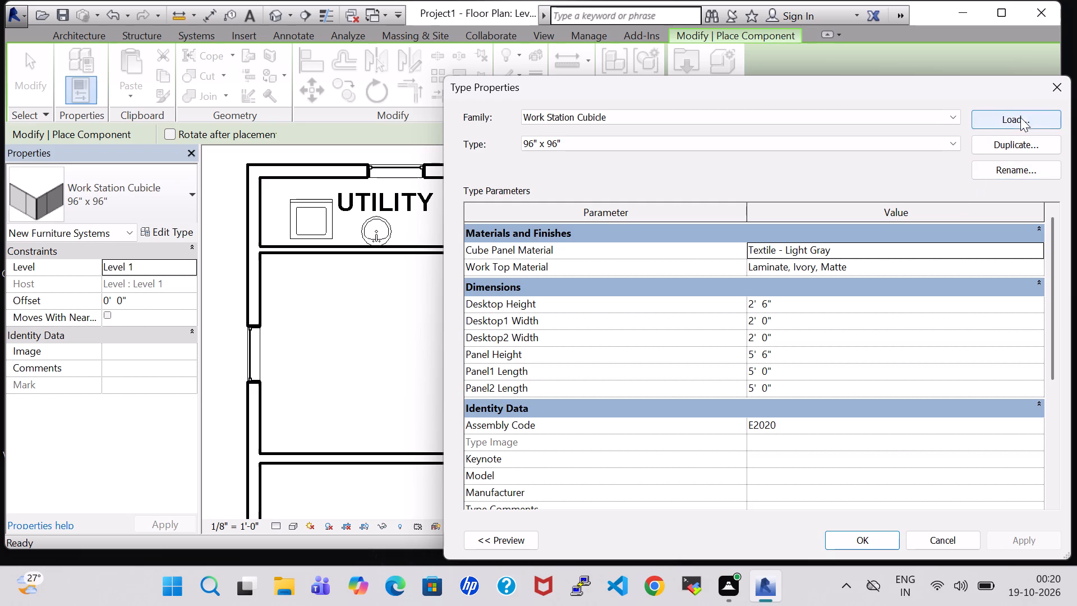
click(1064, 88)
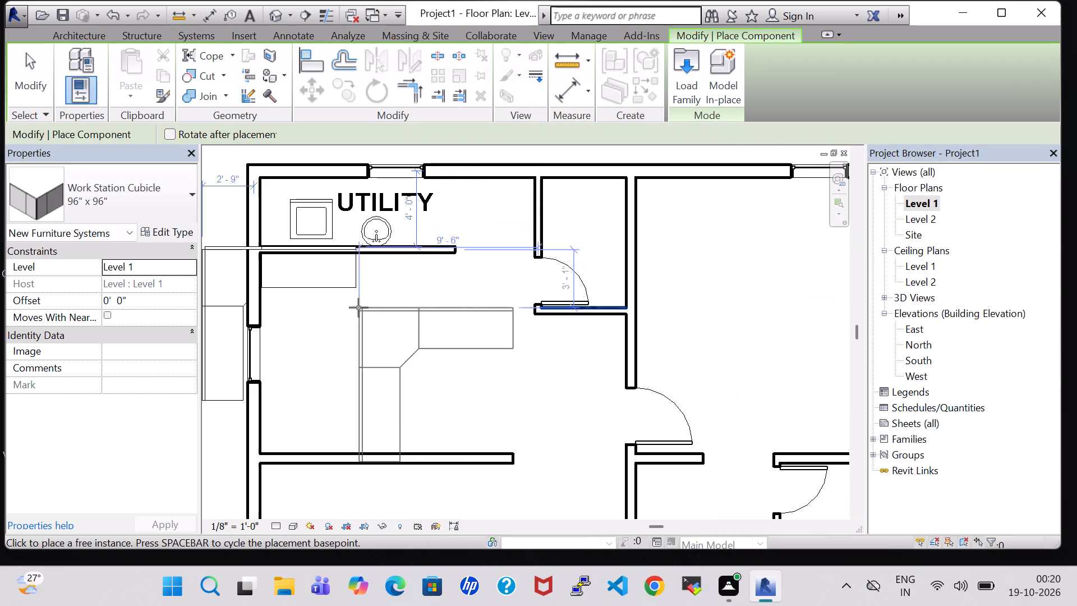
key(Escape)
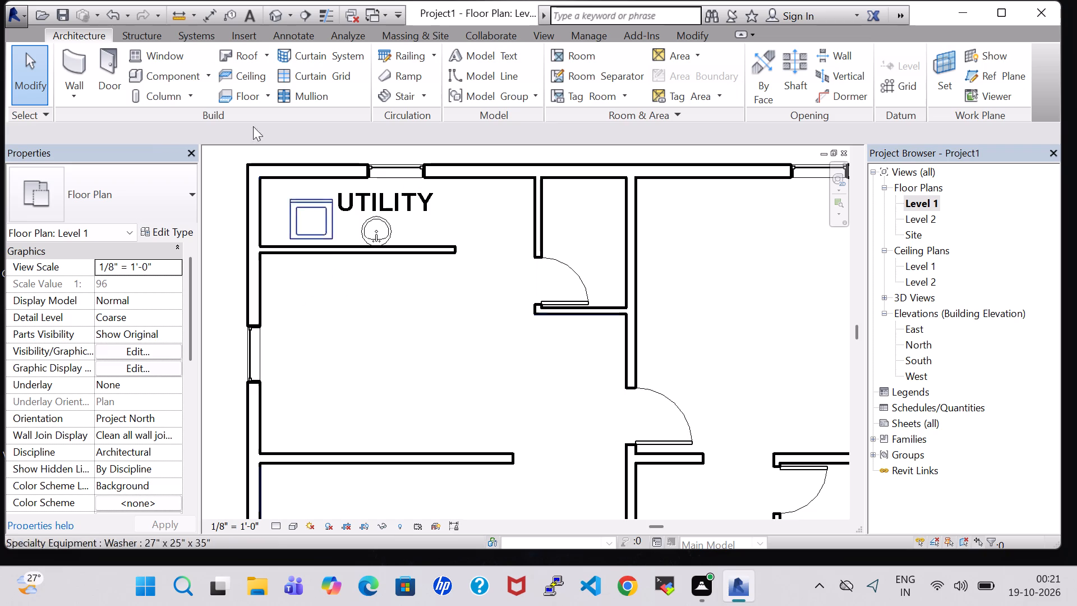
Load Work Station Cubicle again and place the 96" x 96" type, rotated into the southwest corner of the room south of UTILITY.
click(177, 73)
click(692, 85)
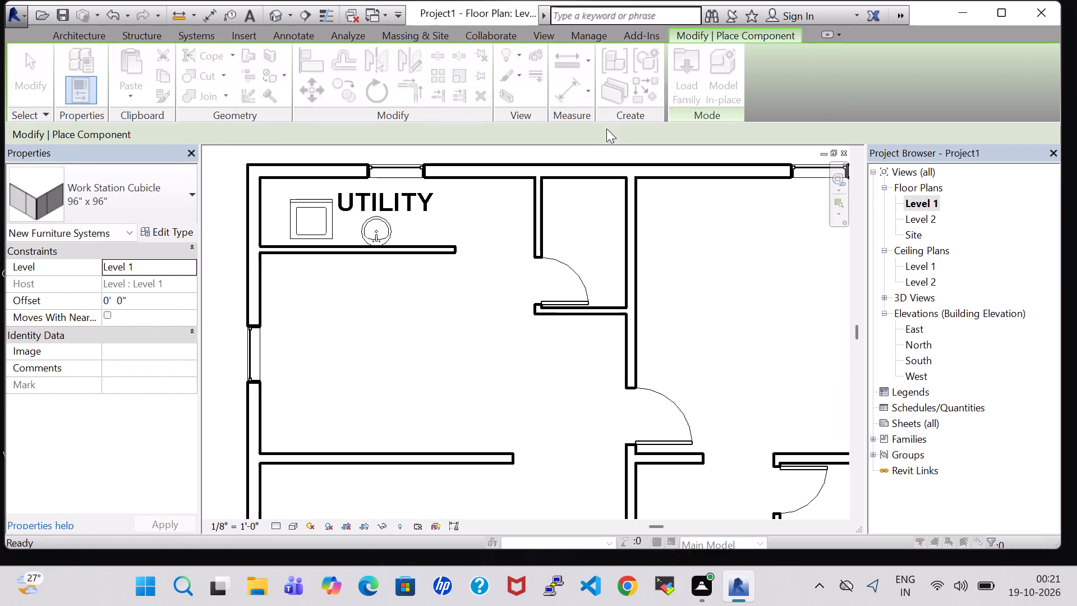
click(432, 374)
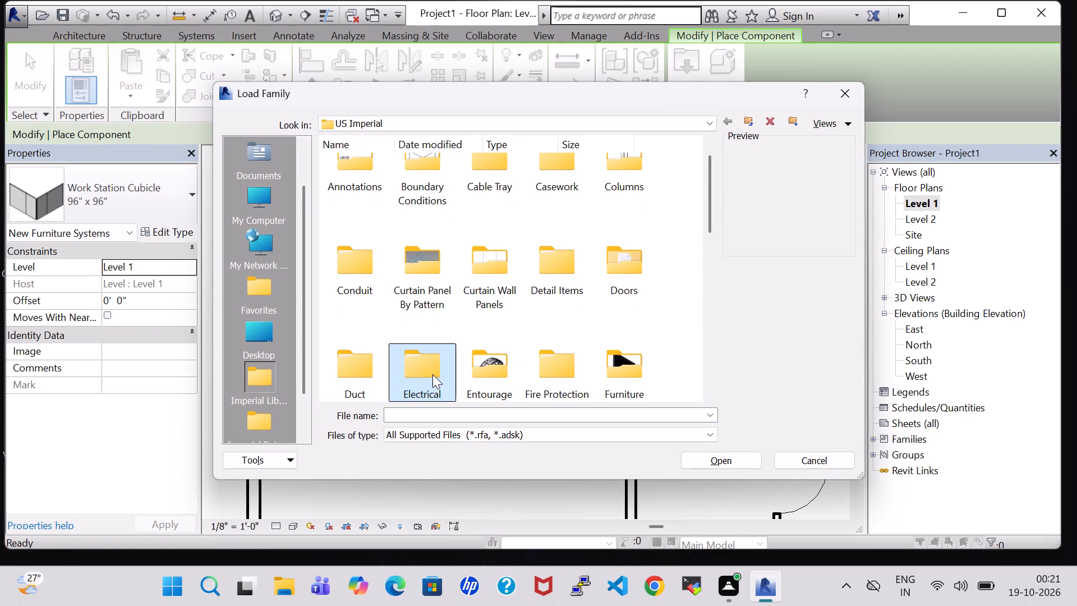
key(f)
double_click(368, 290)
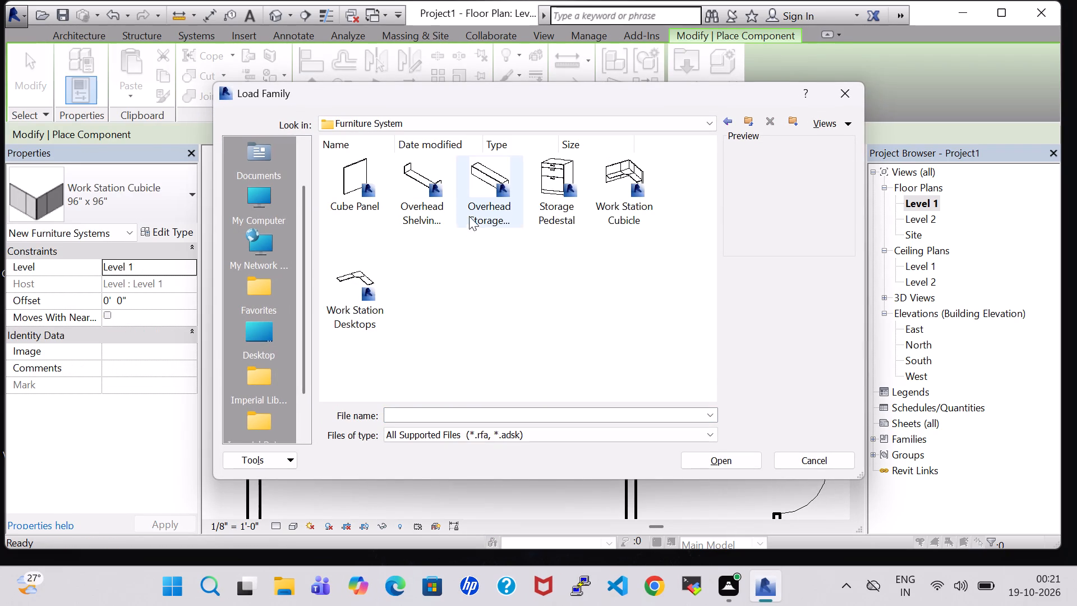
click(638, 198)
click(727, 461)
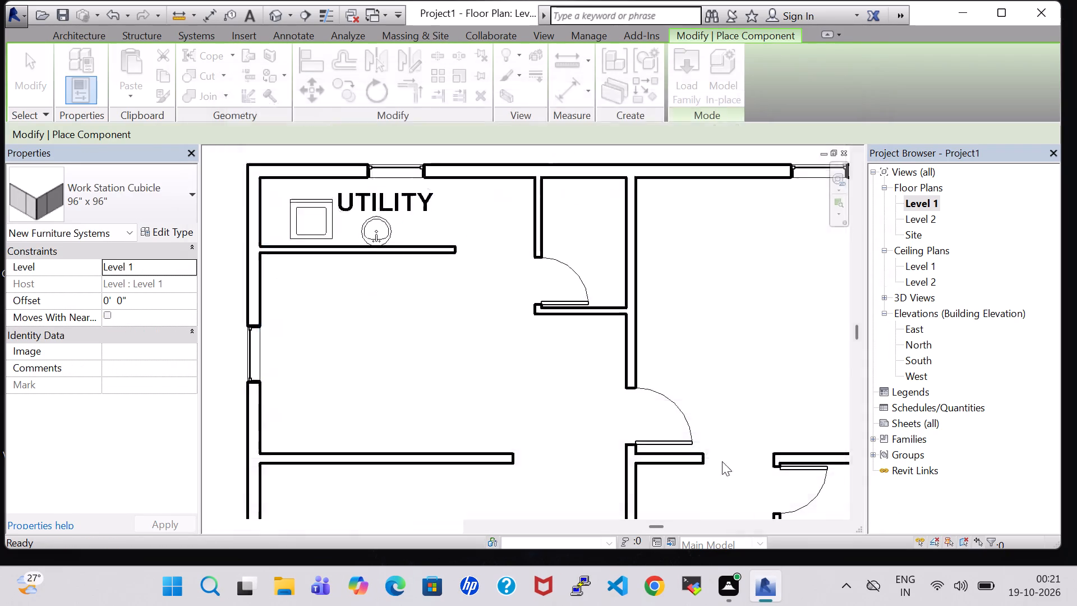
key(space)
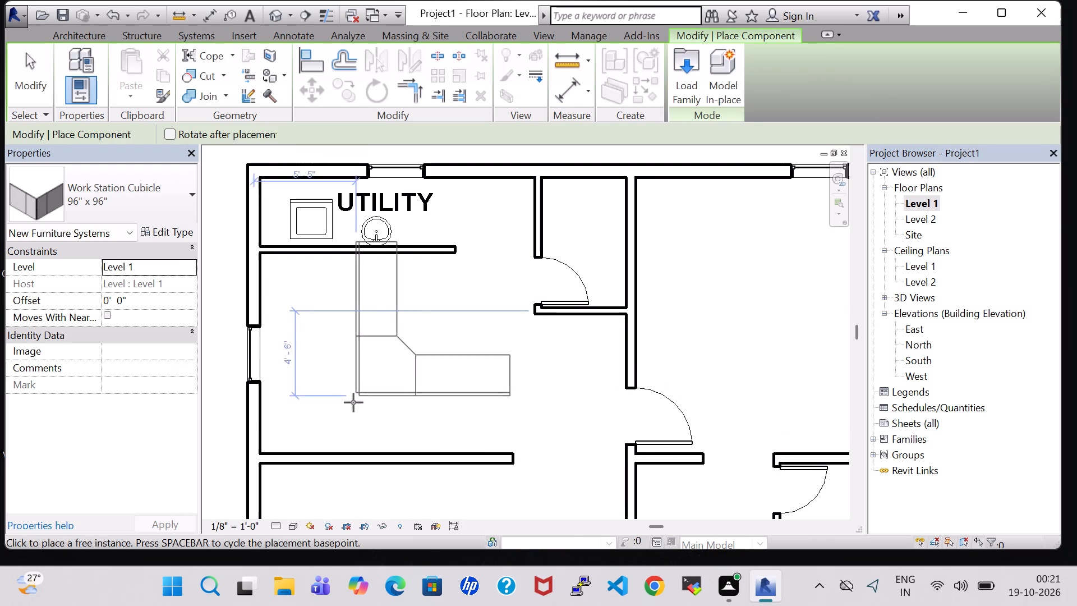
click(265, 454)
key(Escape)
key(Escape)
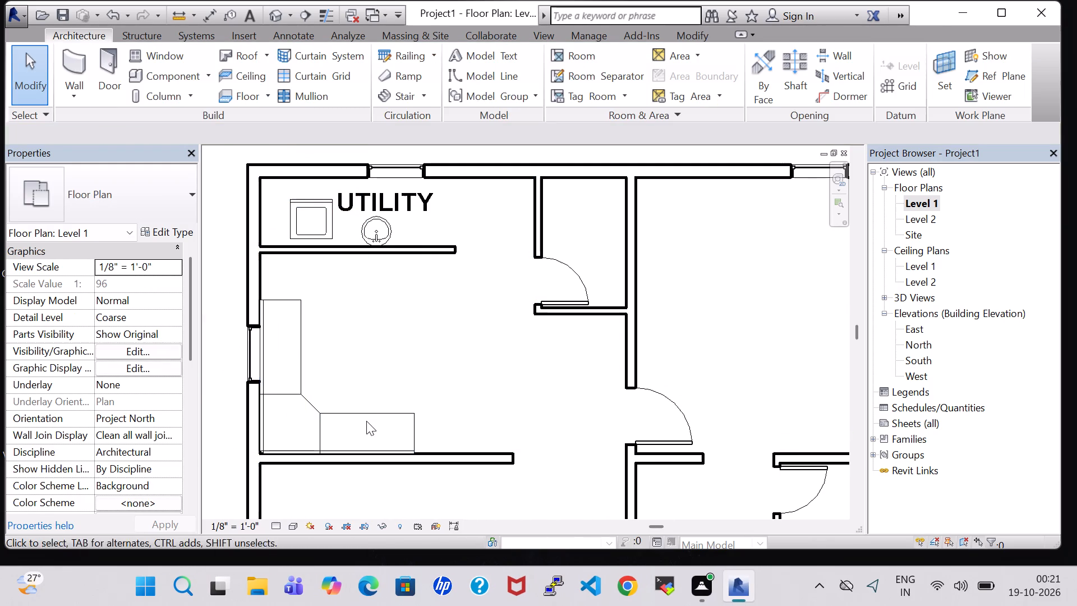
Load the Sink Kitchen-Double family from the architectural plumbing fixtures' Sinks folder.
click(158, 76)
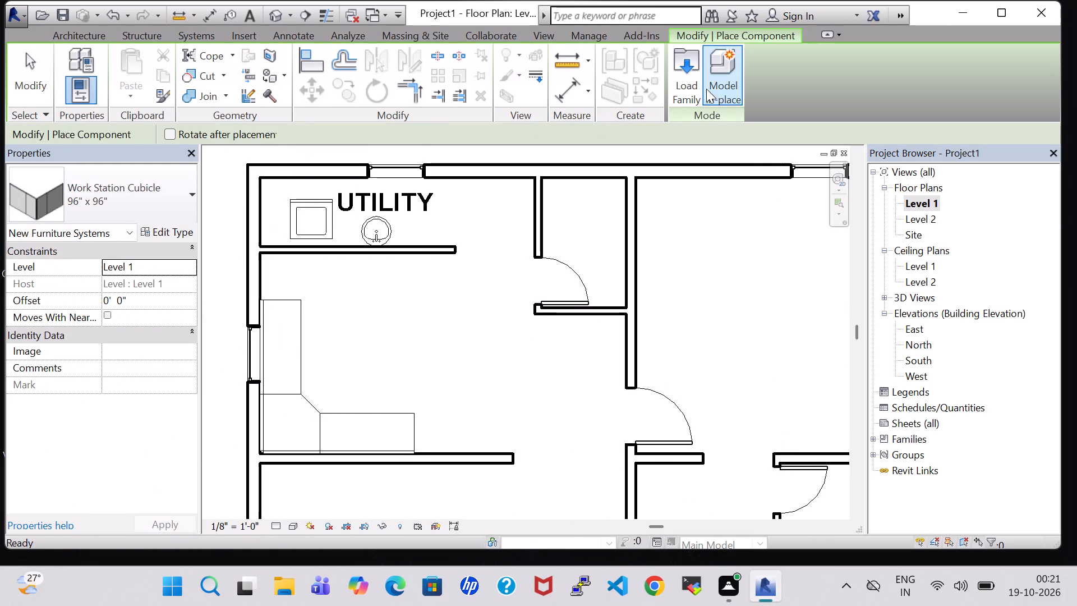
click(700, 84)
click(629, 383)
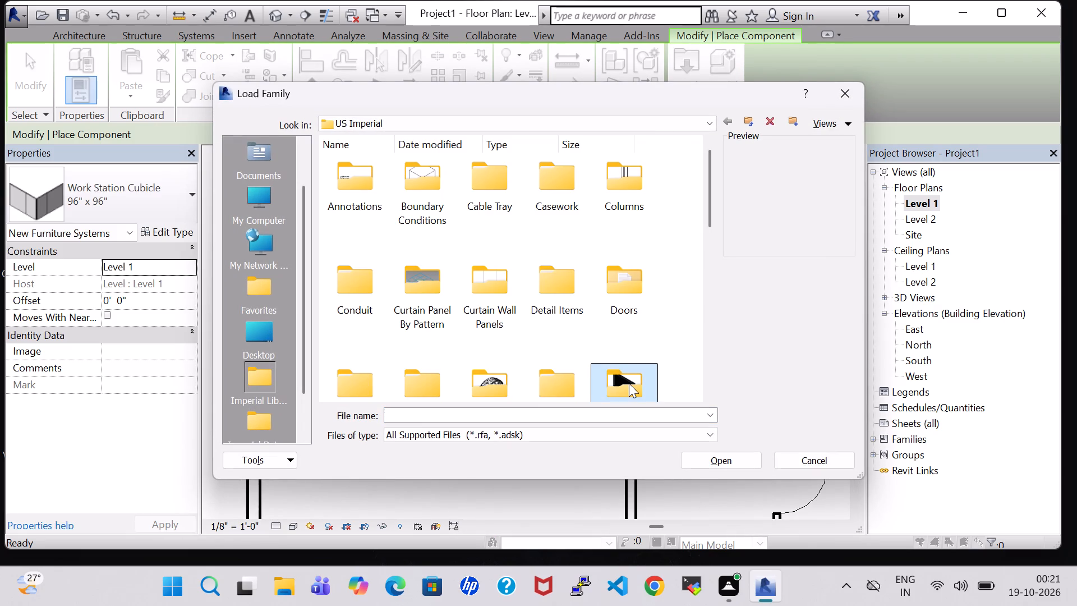
key(p)
double_click(510, 174)
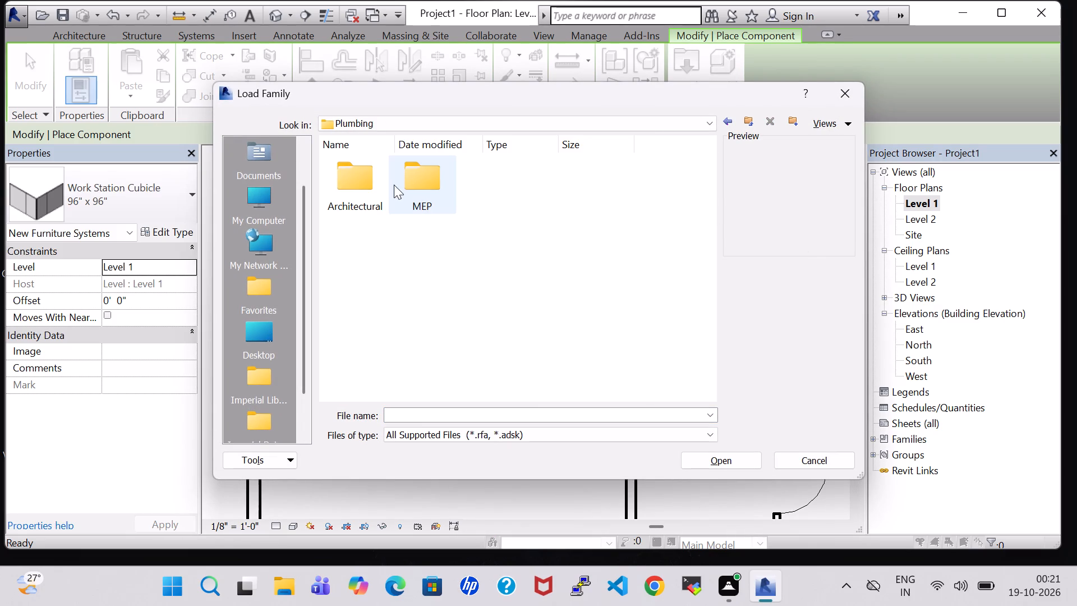
double_click(374, 183)
drag(394, 179, 401, 179)
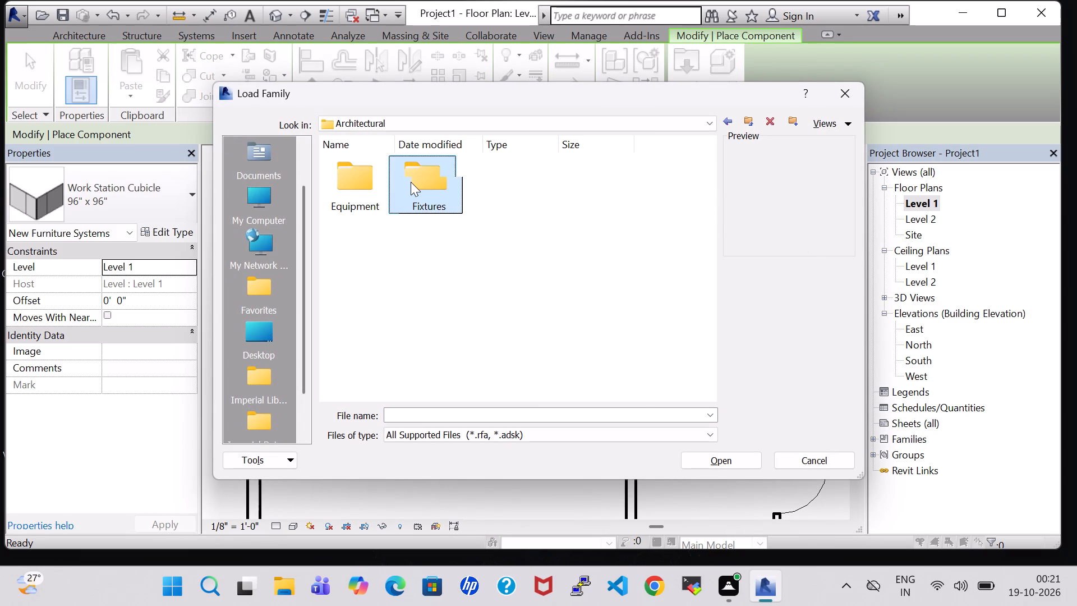
double_click(411, 182)
double_click(613, 200)
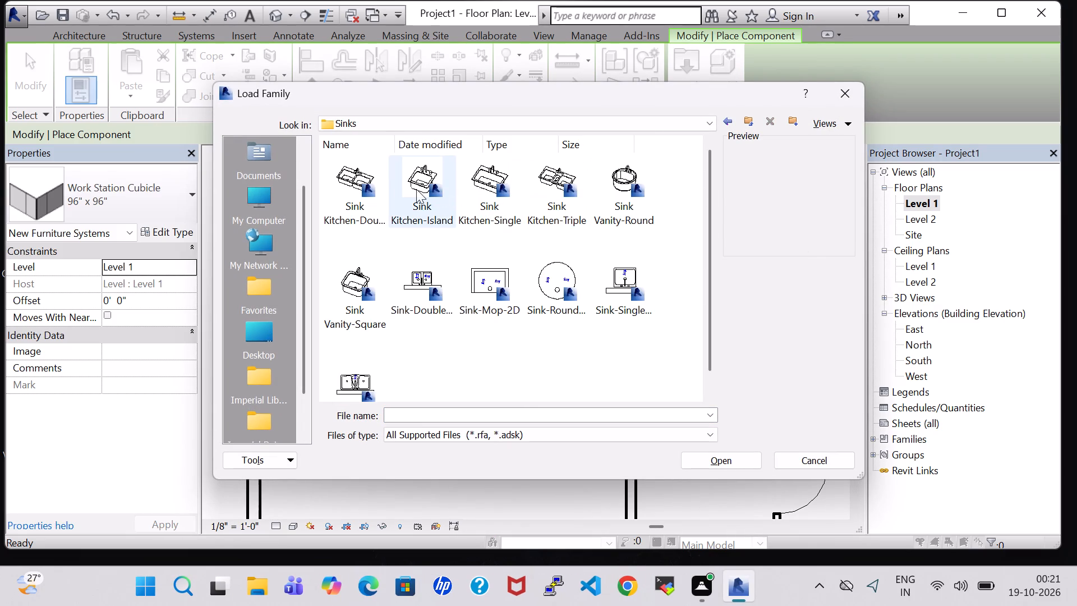
click(346, 183)
click(721, 453)
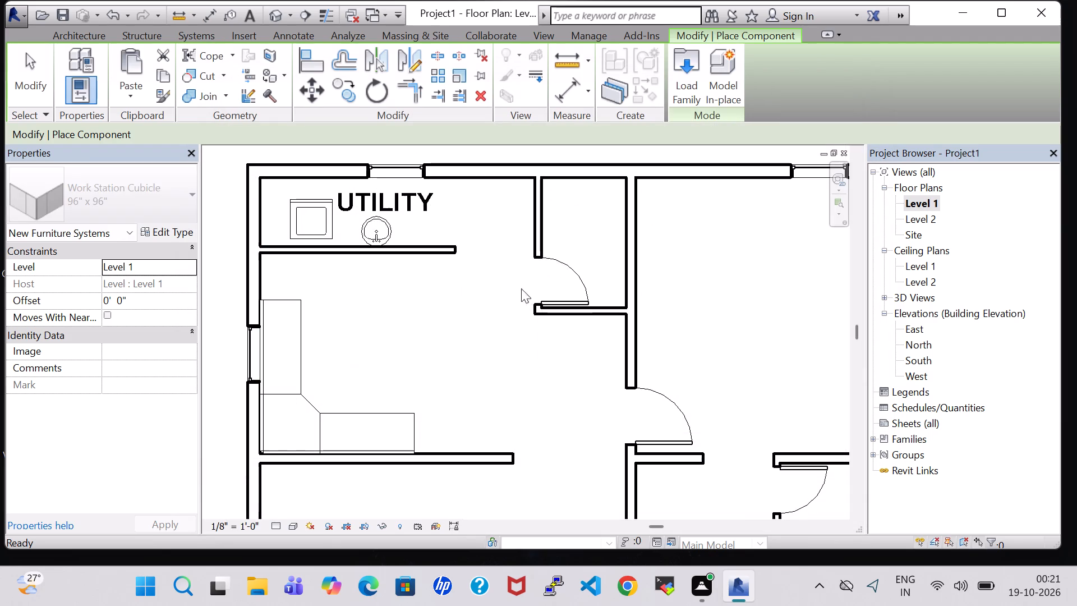
Place the 42" x 21" double kitchen sink against the south face of the wall below UTILITY, beneath the round sink.
scroll(416, 279, up, 6)
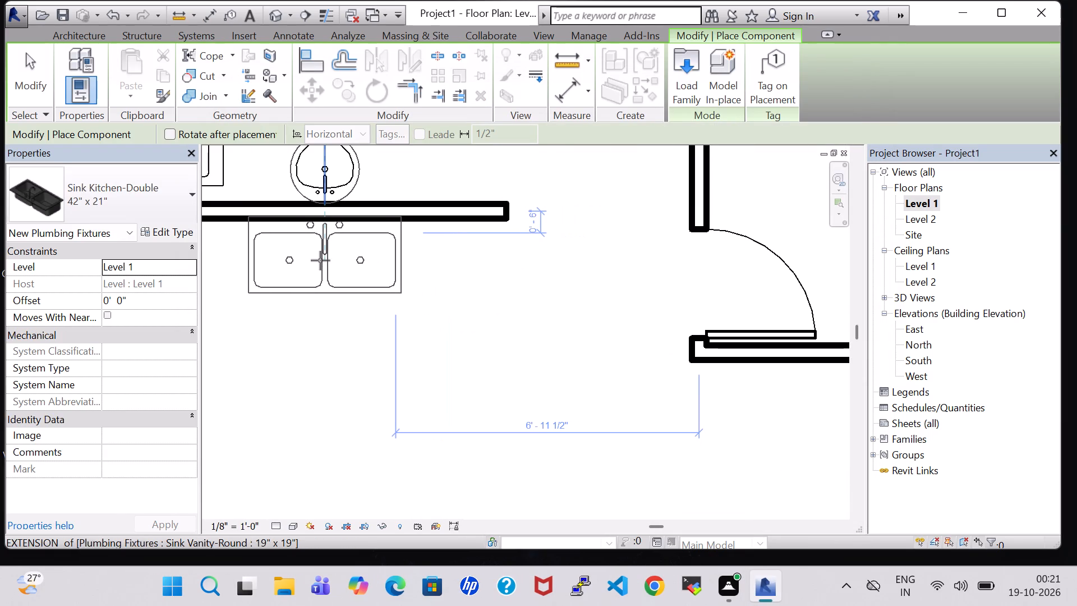
click(315, 260)
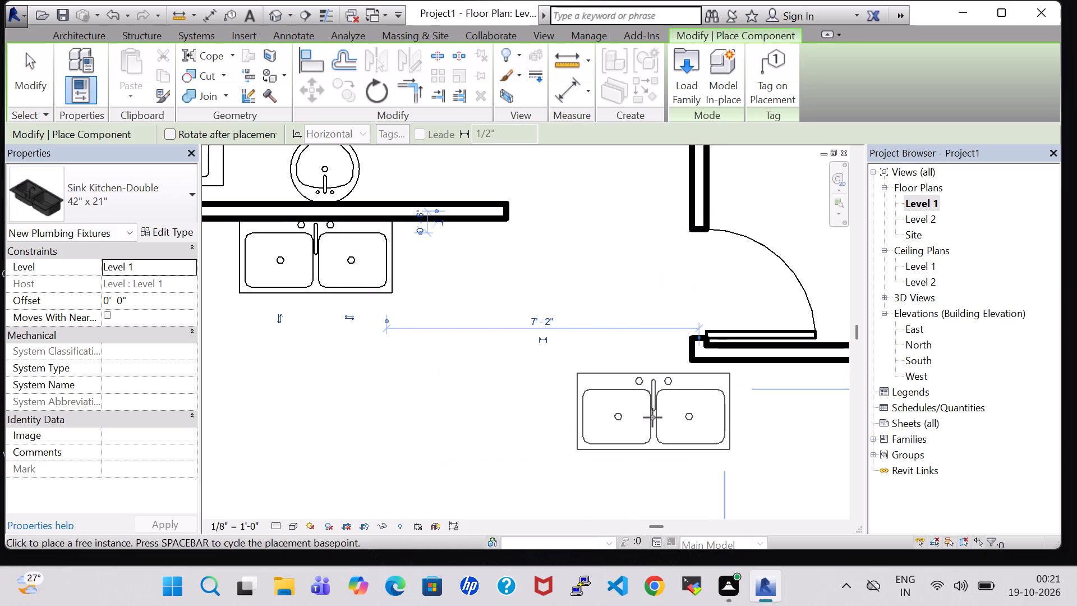
key(Escape)
key(Escape)
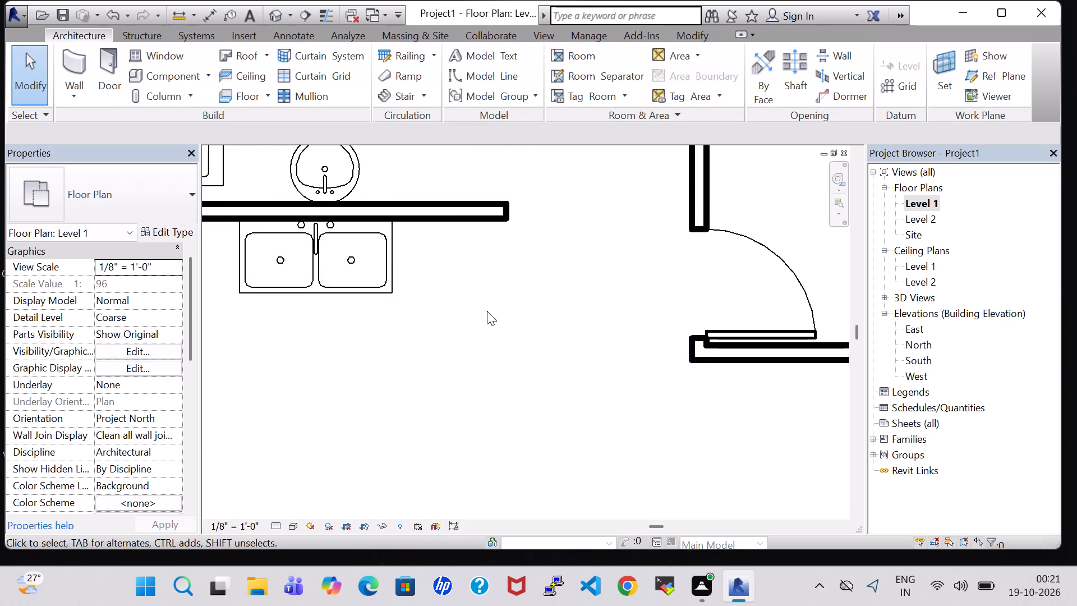
Load the Refrigerator family from the Domestic folder of the Specialty Equipment library.
scroll(500, 318, down, 3)
middle_drag(463, 400, 466, 387)
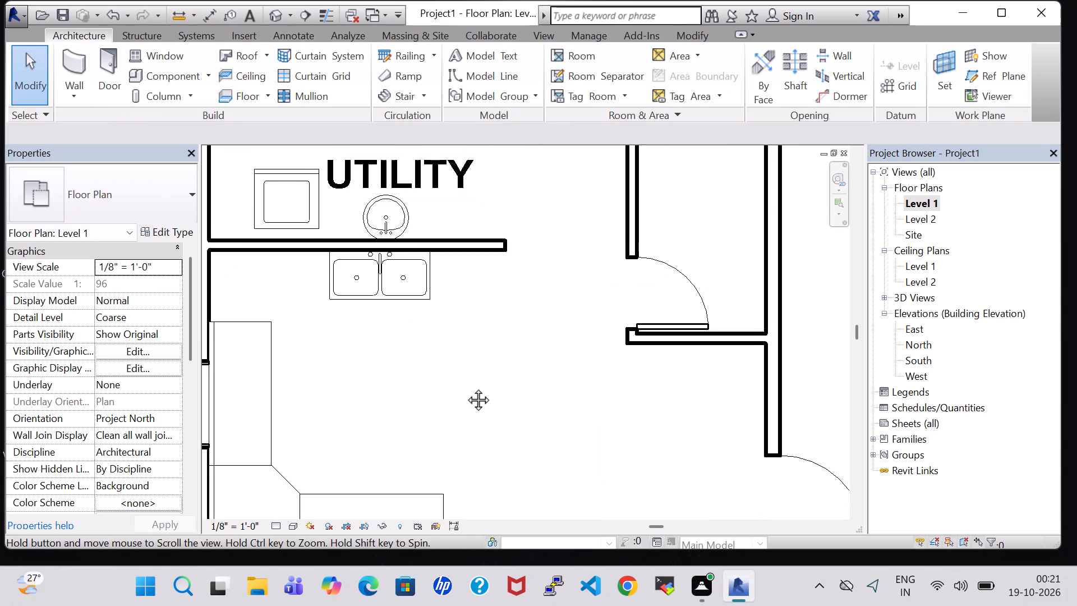
middle_drag(466, 387, 480, 361)
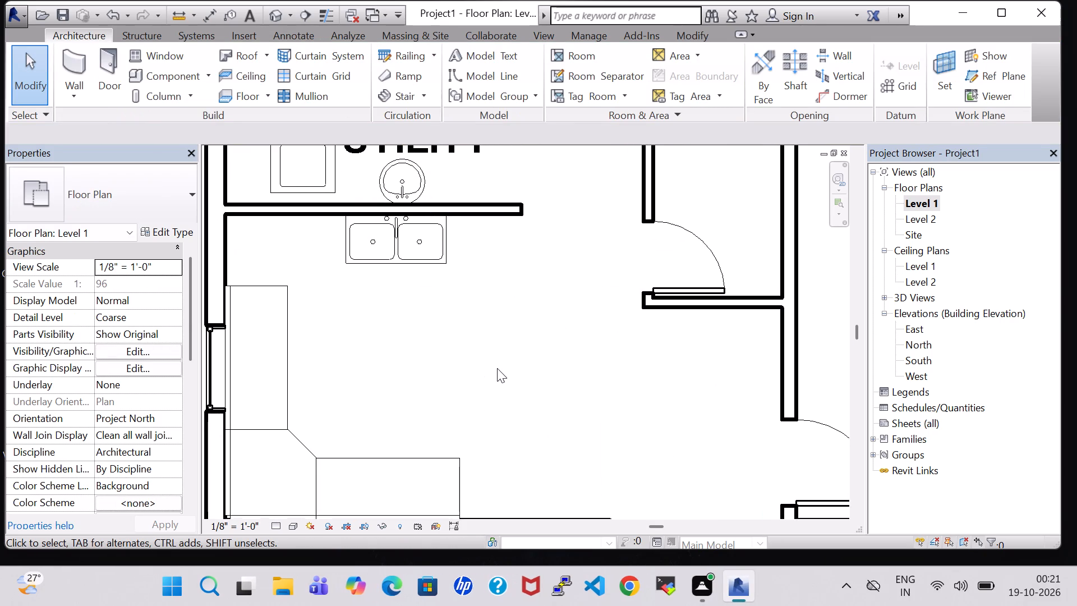
middle_drag(497, 368, 470, 303)
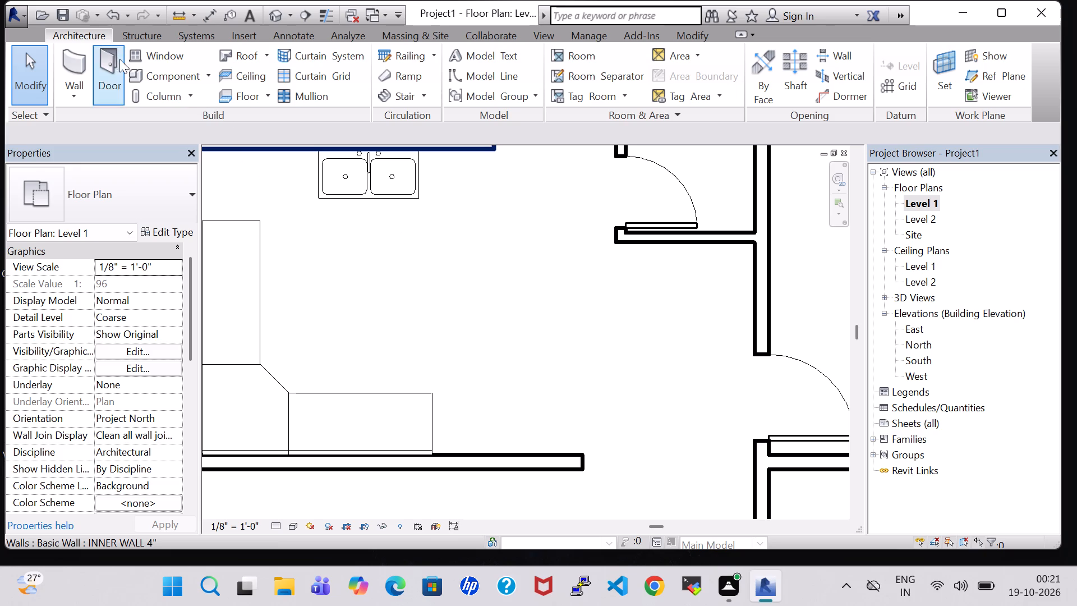
drag(144, 73, 155, 74)
click(682, 77)
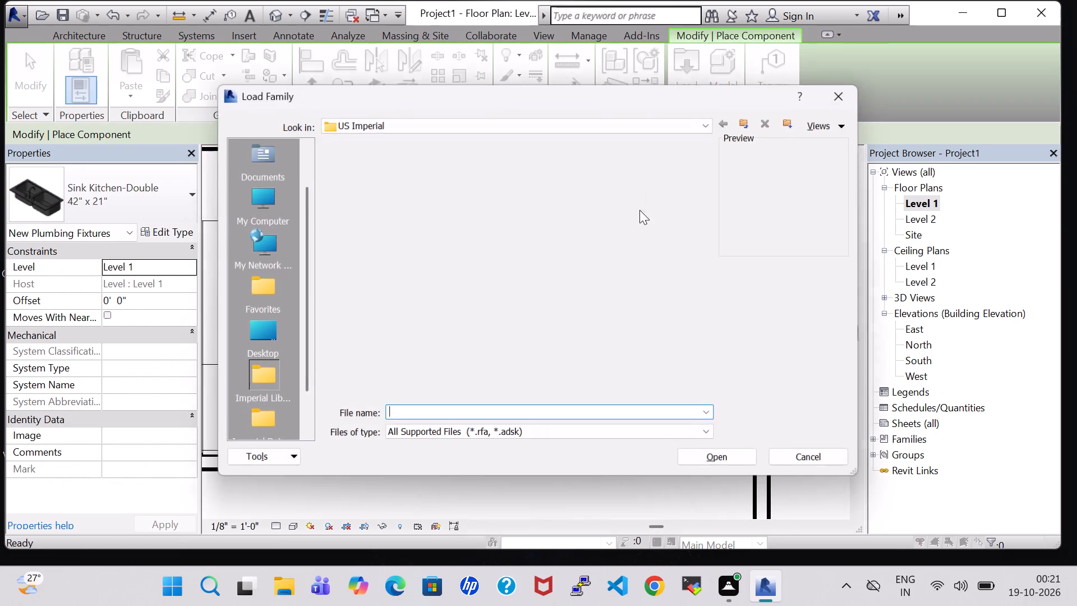
click(551, 371)
key(s)
double_click(421, 157)
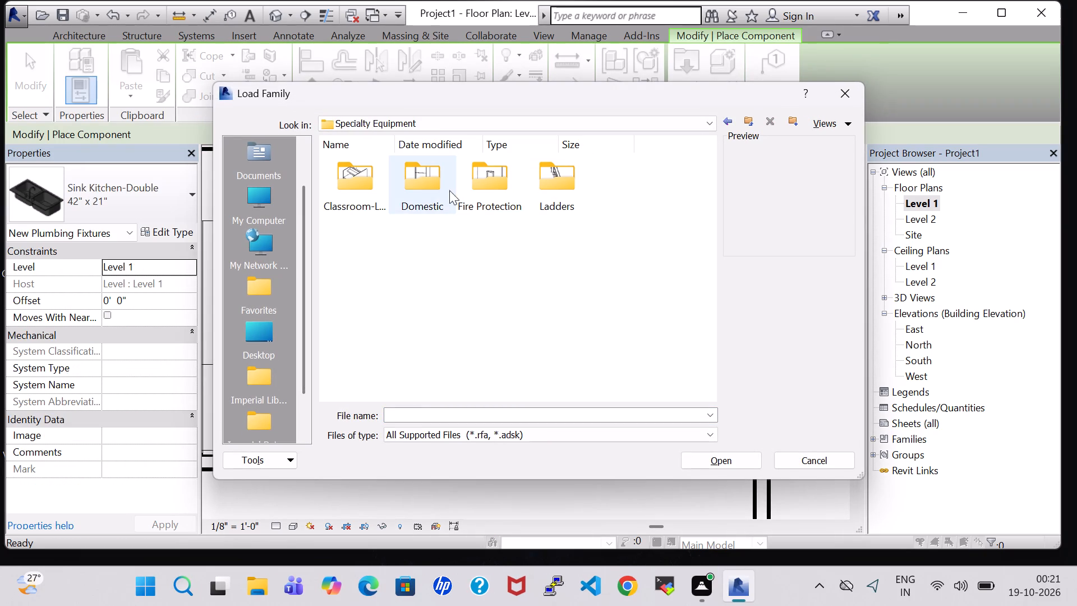
double_click(437, 190)
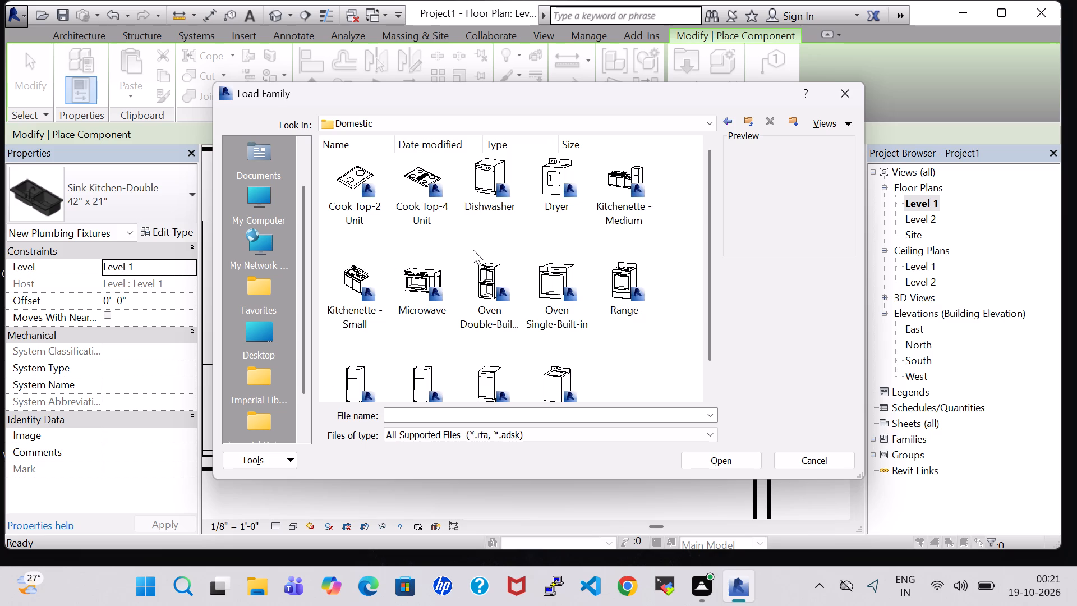
scroll(473, 251, down, 2)
click(451, 322)
click(431, 354)
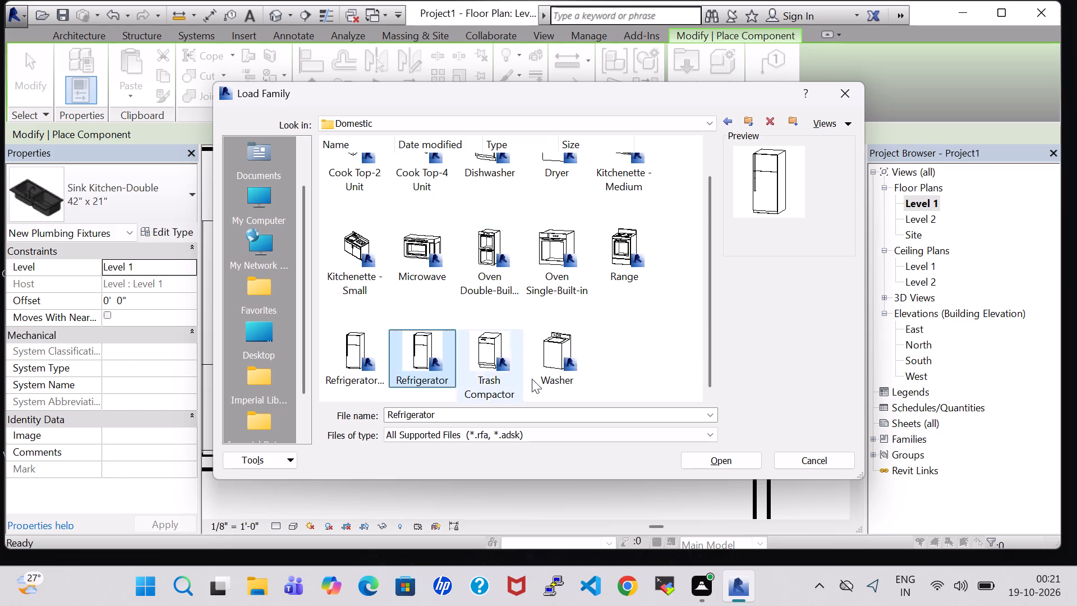
click(708, 461)
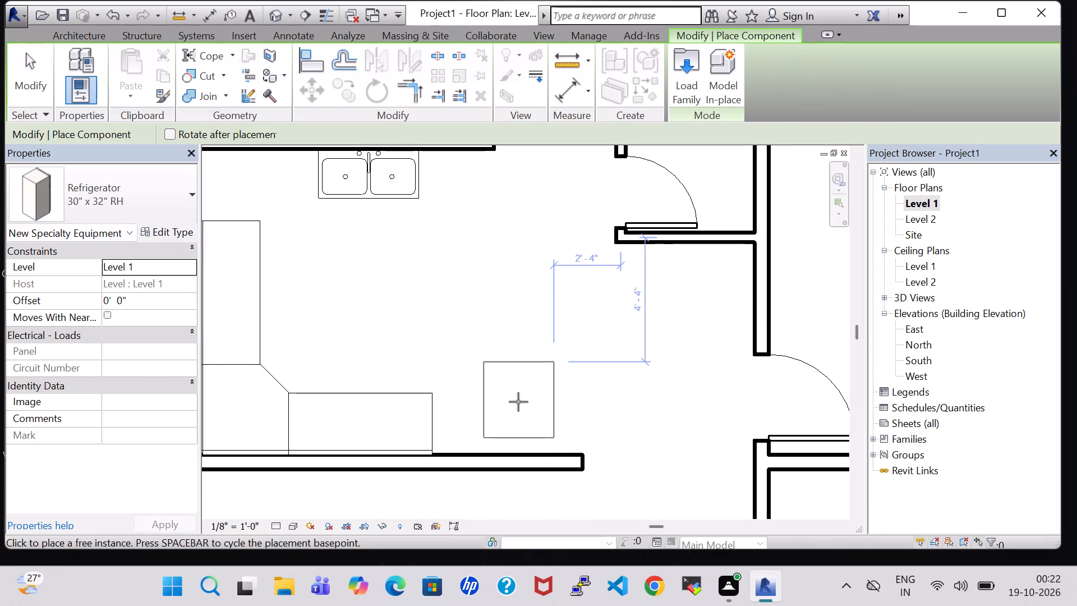
Place the 30" x 32" RH refrigerator beside the south wall, east of the work station cubicle, and rotate it 180 degrees.
click(531, 407)
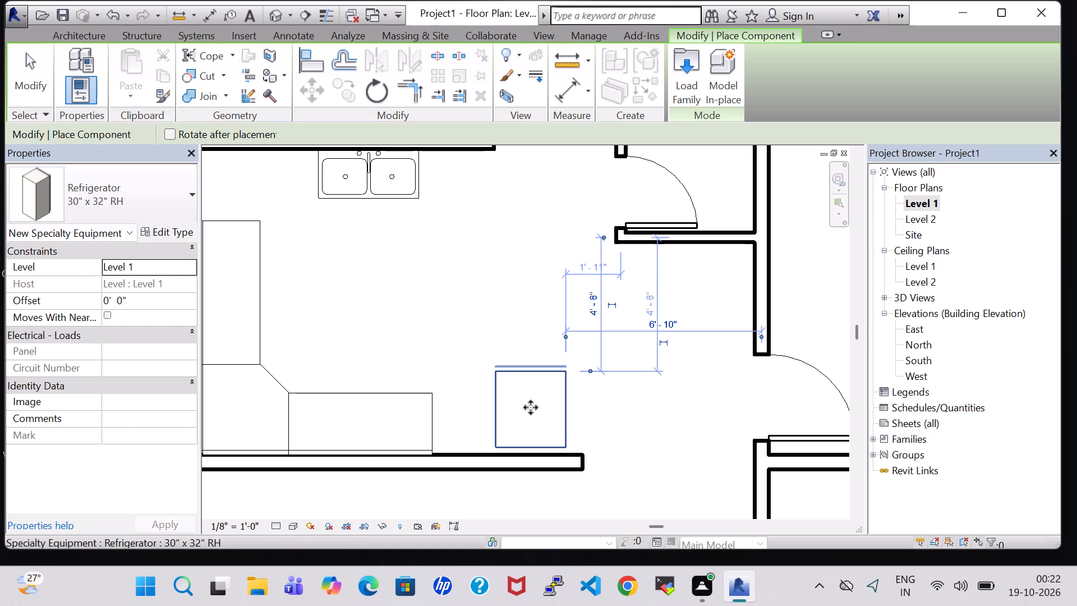
key(Escape)
key(Escape)
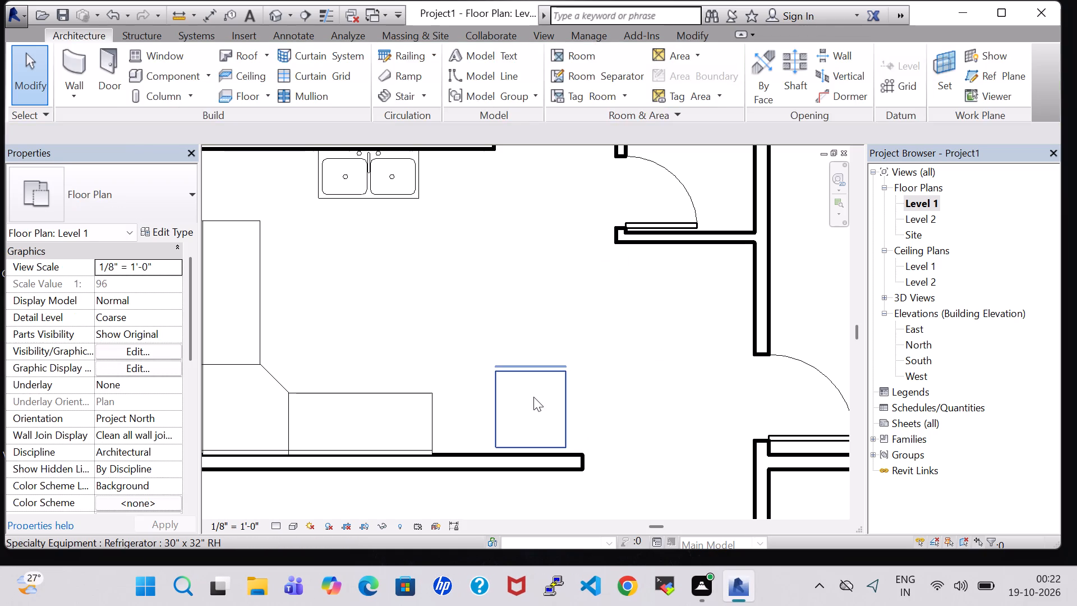
click(533, 397)
key(space)
key(space)
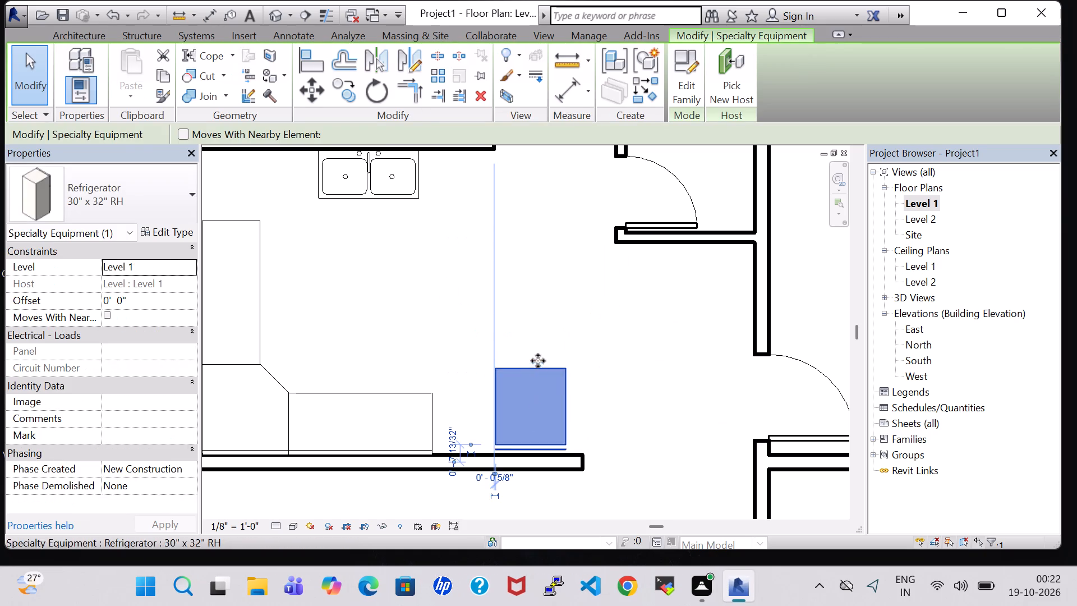
click(537, 333)
scroll(534, 297, down, 2)
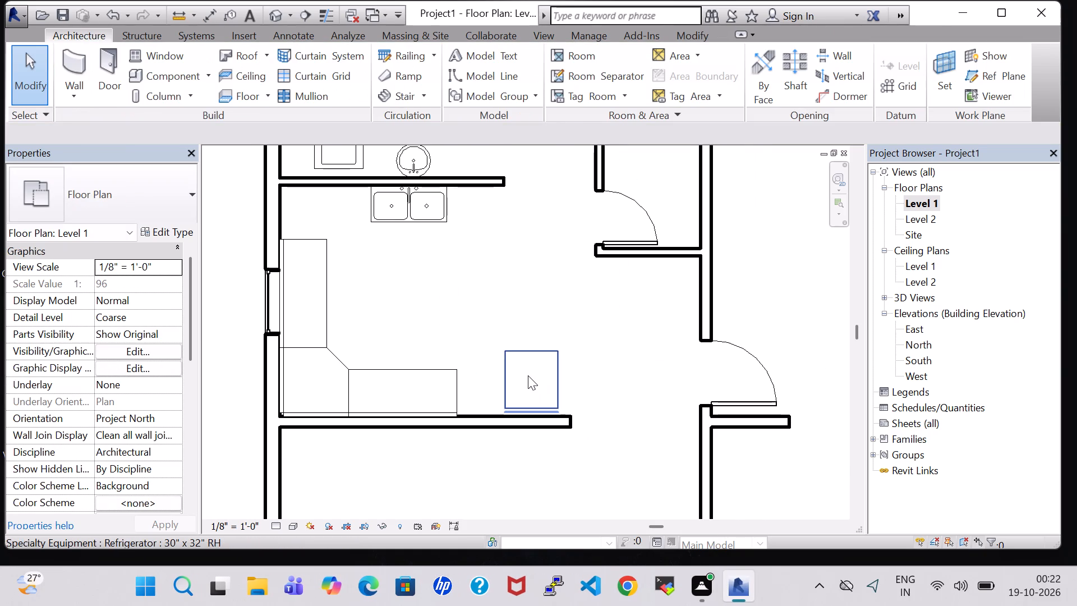
Nudge the refrigerator west along the south wall until it stands just beside the end of the work station cubicle counter.
click(528, 378)
key(Left)
click(524, 288)
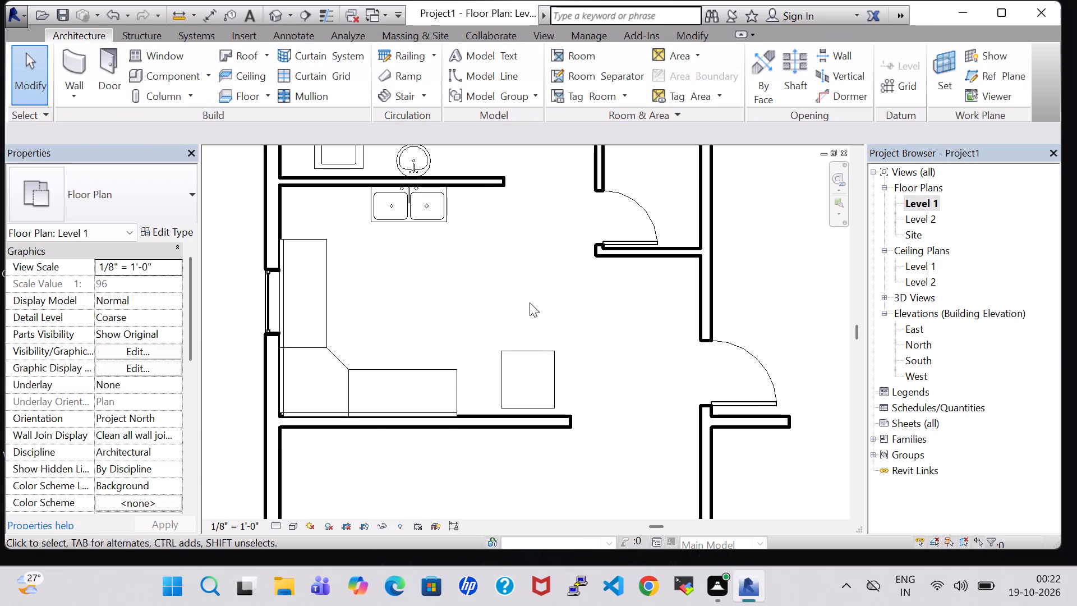
click(532, 374)
key(Left)
key(Left)
key(Left)
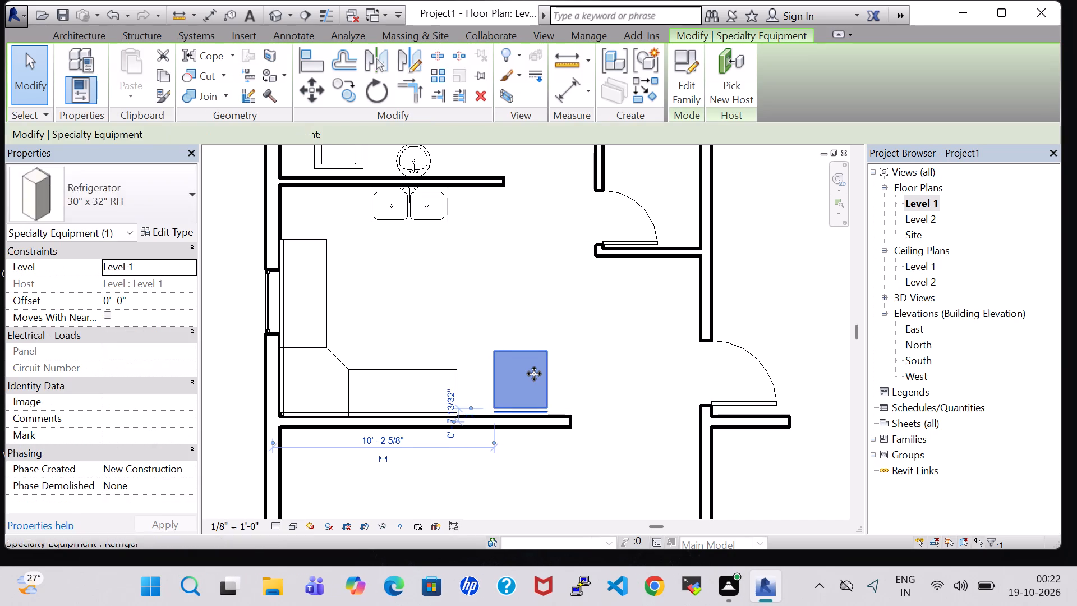
key(Left)
key(Left)
key(Left)
key(Left)
key(Left)
key(Left)
key(Left)
key(Left)
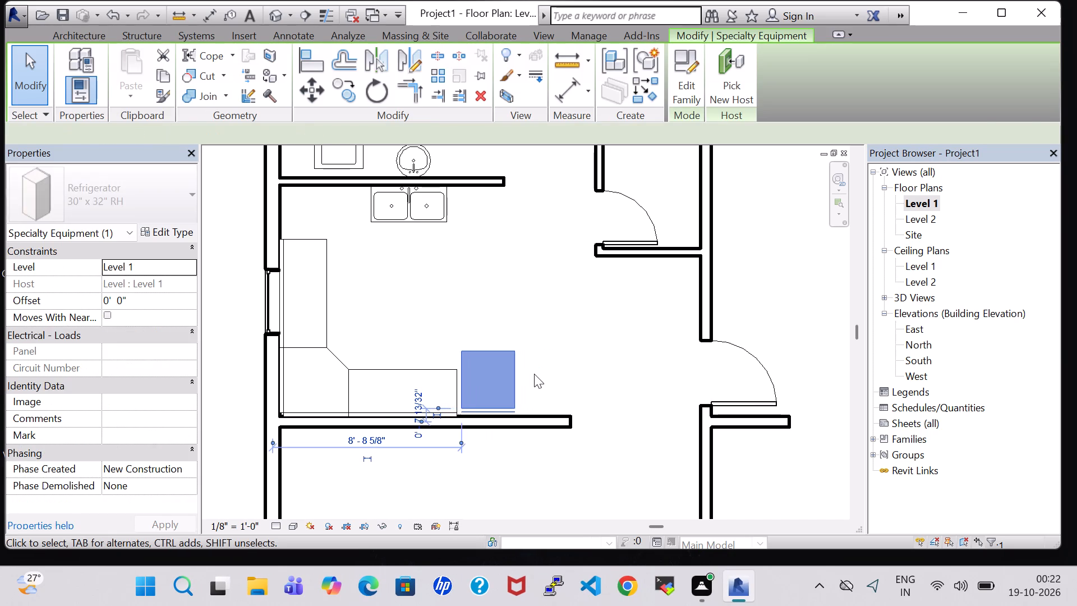
click(541, 347)
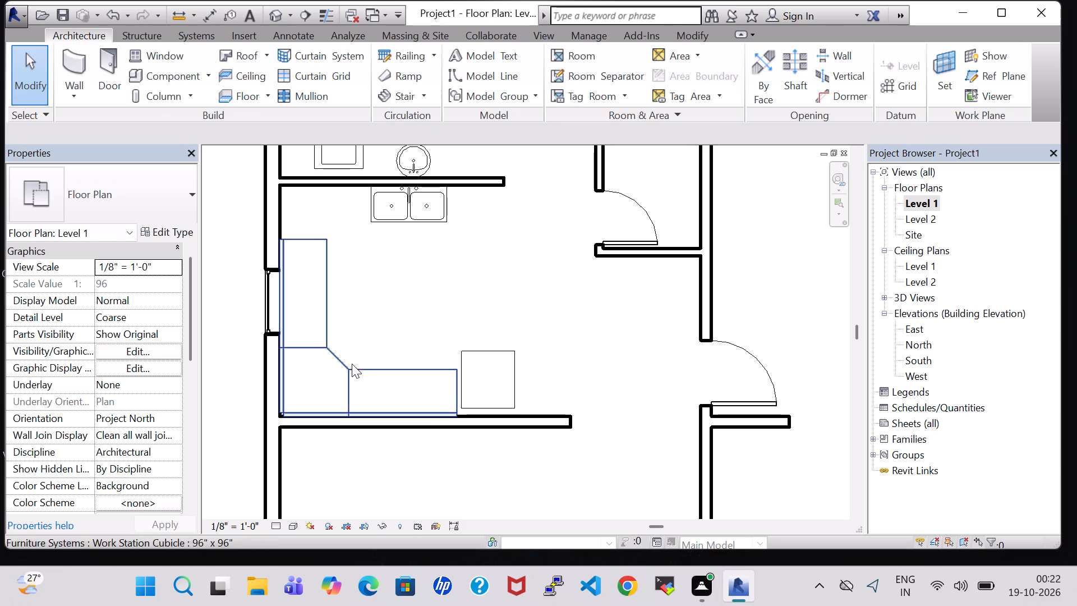
click(411, 324)
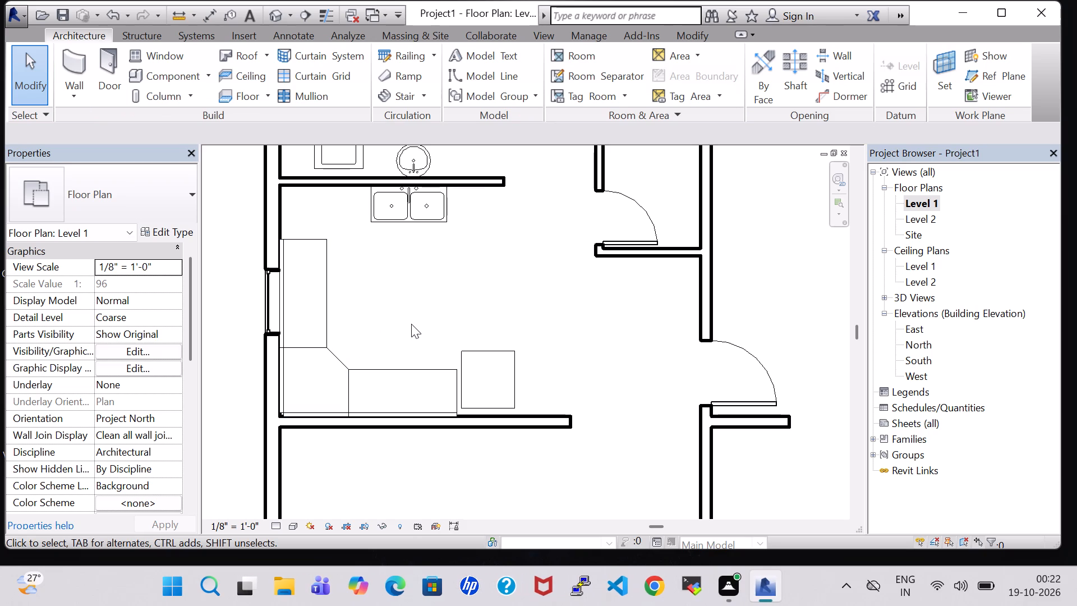
Load the Cook Top-4 Unit family from the Domestic folder of the Specialty Equipment library.
click(175, 63)
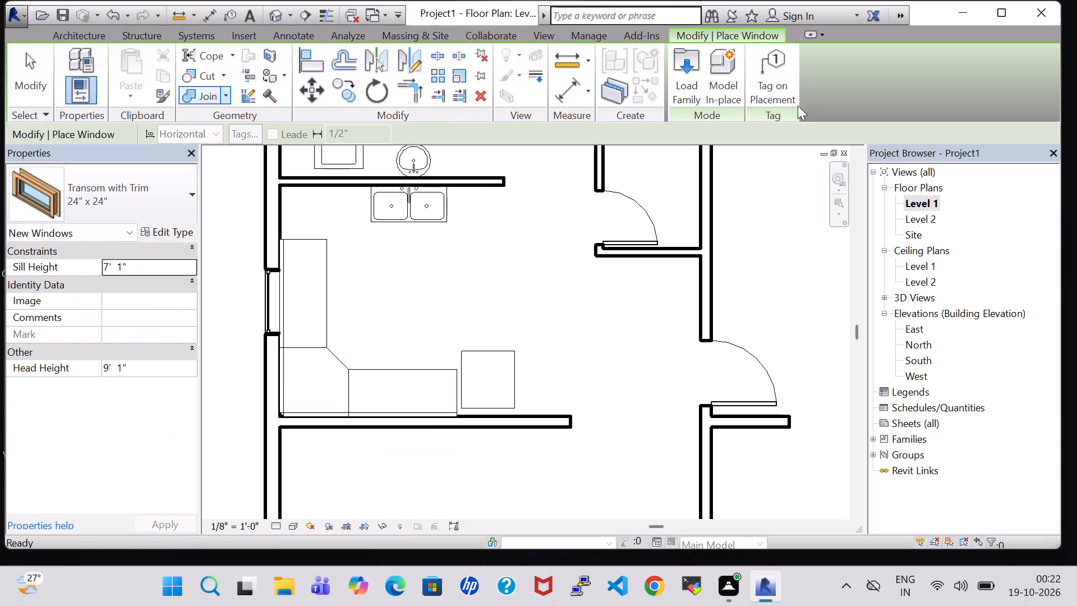
click(81, 36)
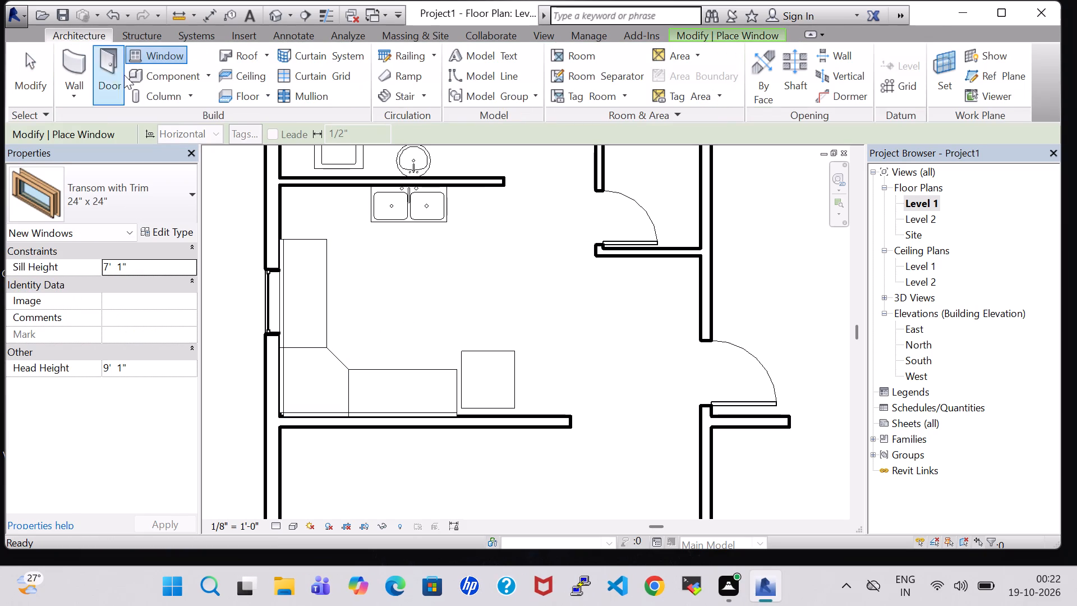
click(158, 76)
click(680, 86)
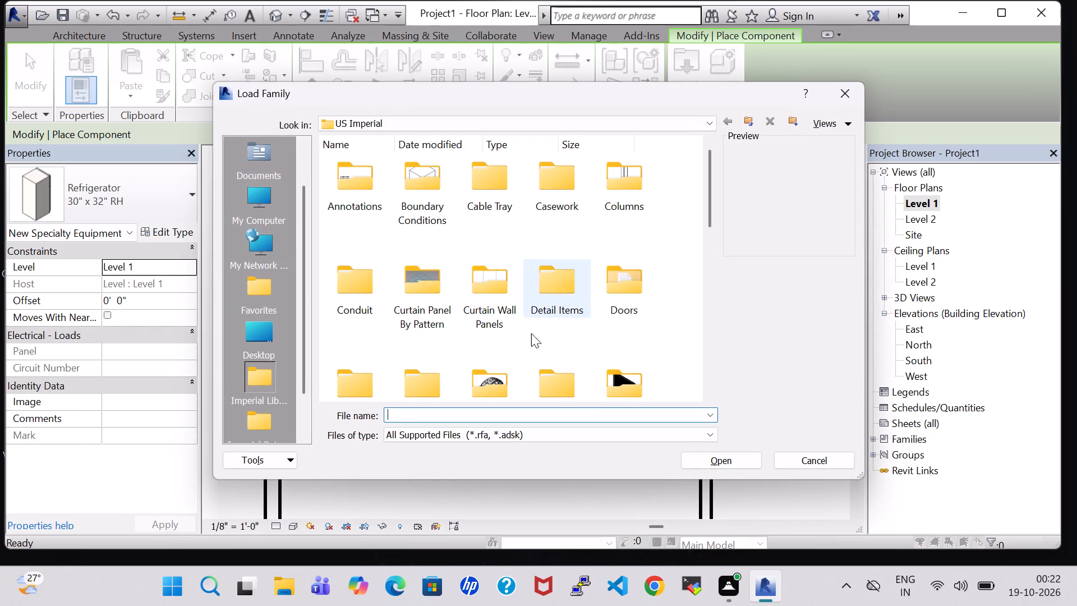
click(625, 389)
key(p)
double_click(485, 177)
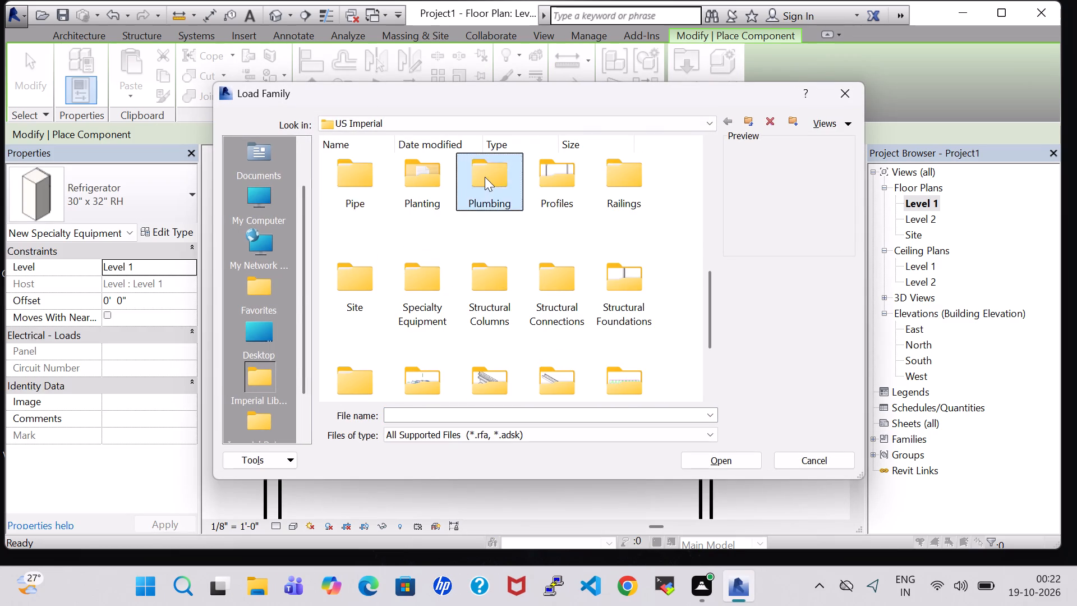
click(728, 118)
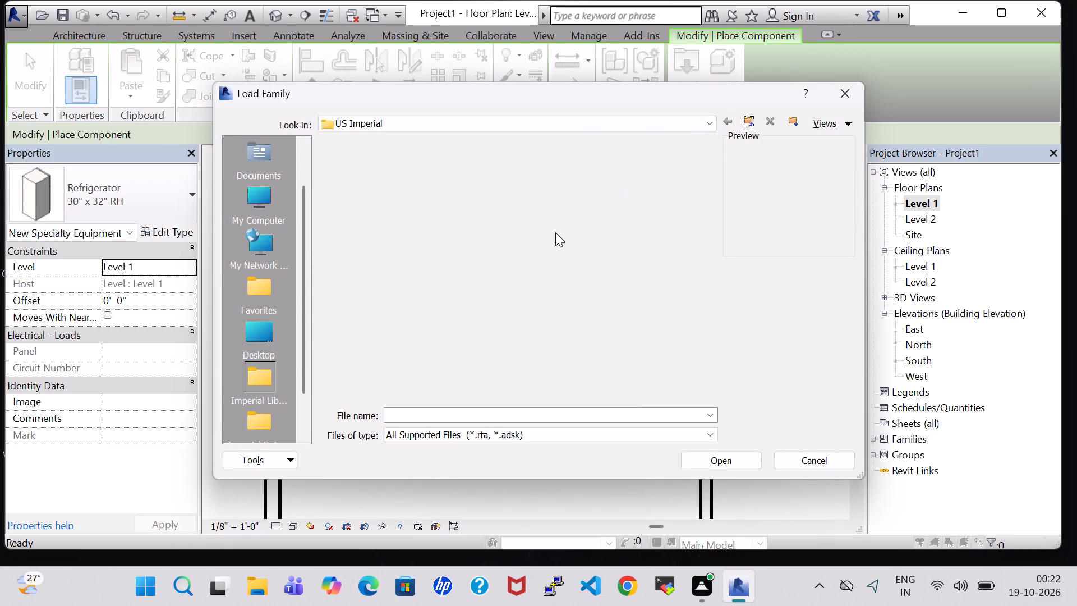
click(476, 297)
key(s)
double_click(418, 205)
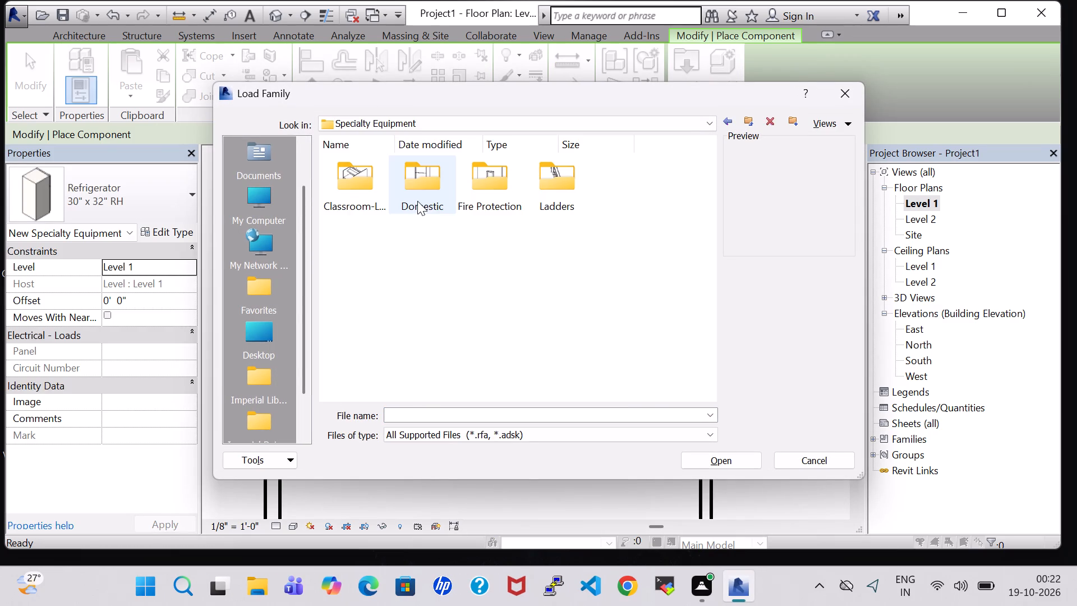
double_click(417, 201)
click(431, 184)
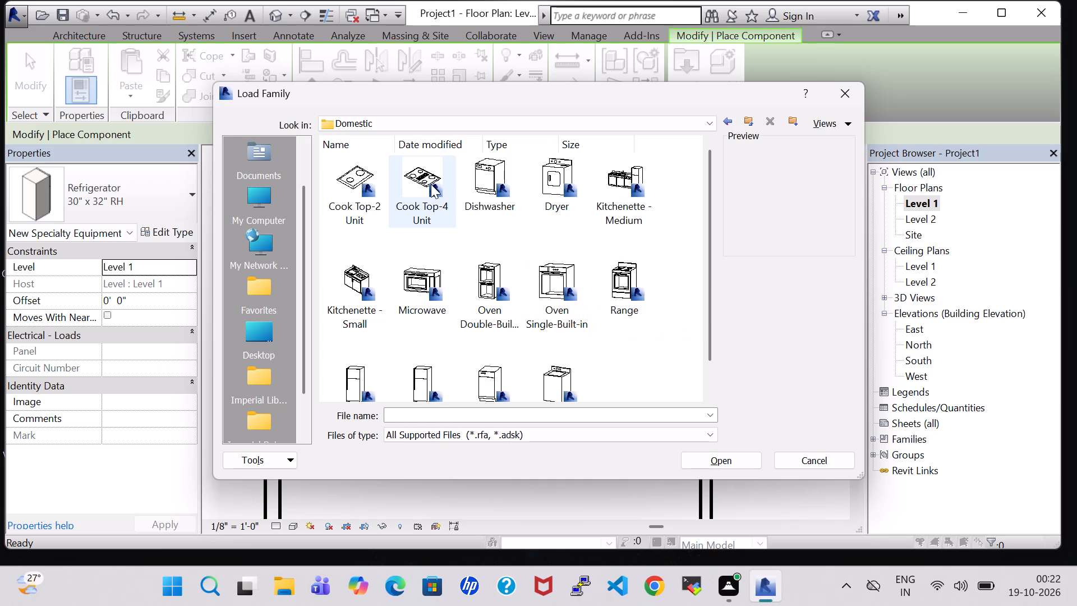
click(719, 466)
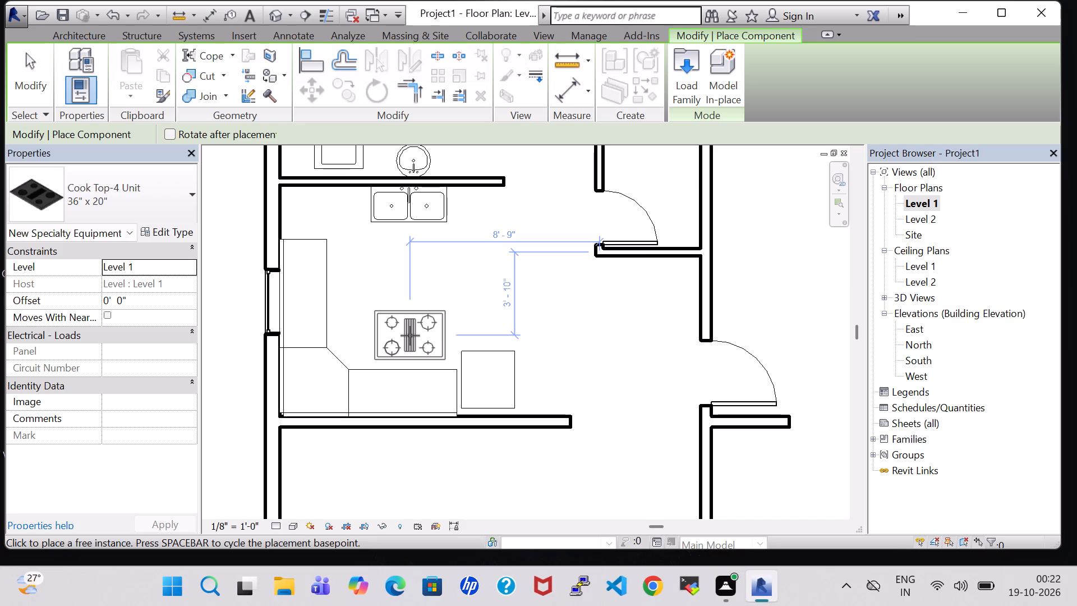
Place the 36" x 20" four-unit cook top, rotated 90 degrees, on the west counter in front of the window.
key(space)
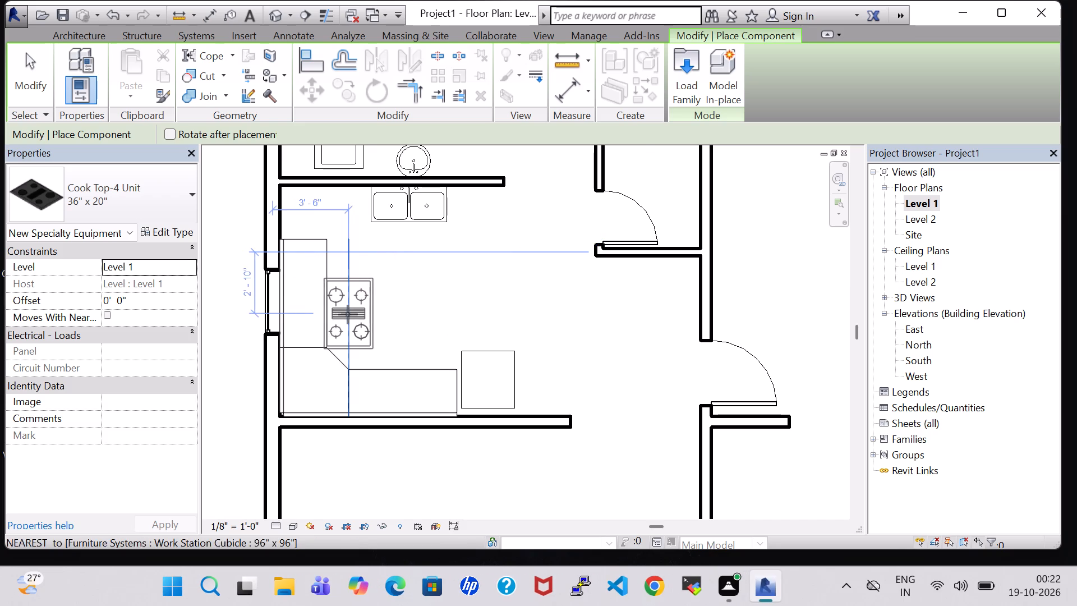
scroll(332, 305, up, 3)
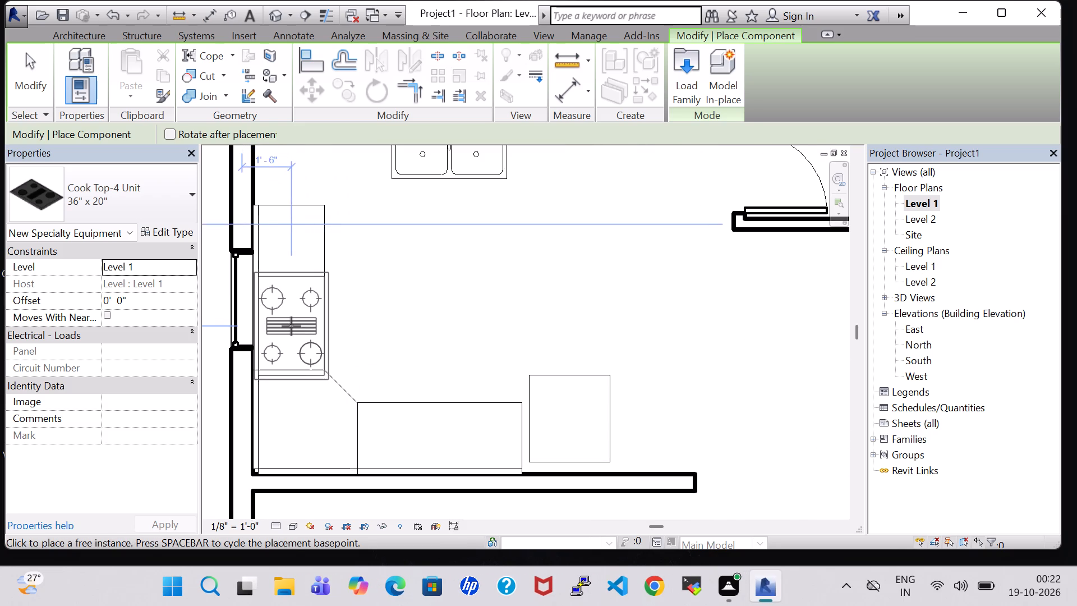
click(294, 332)
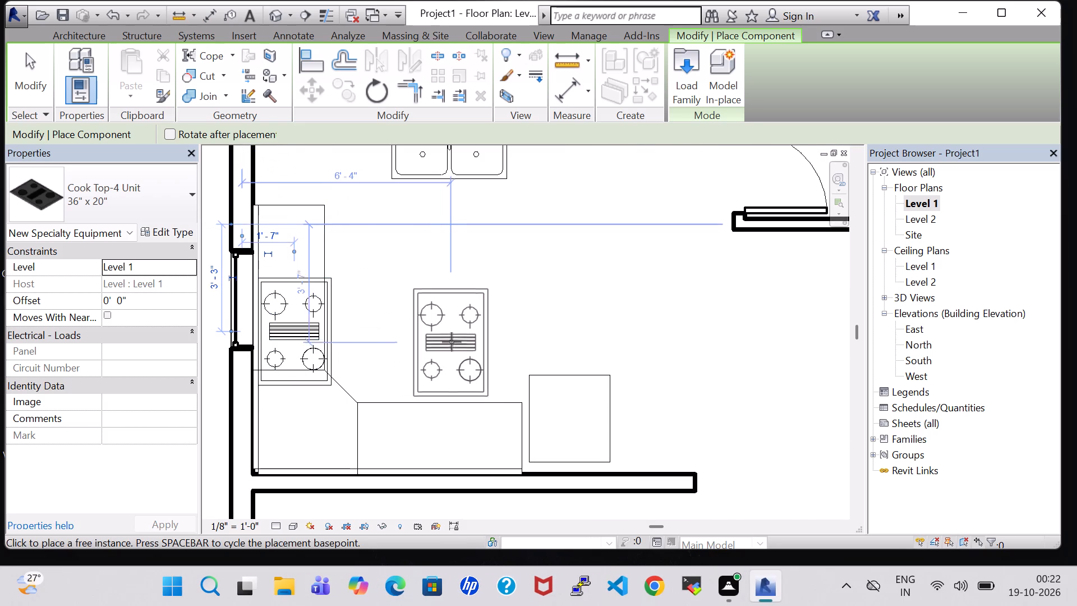
key(Escape)
key(Escape)
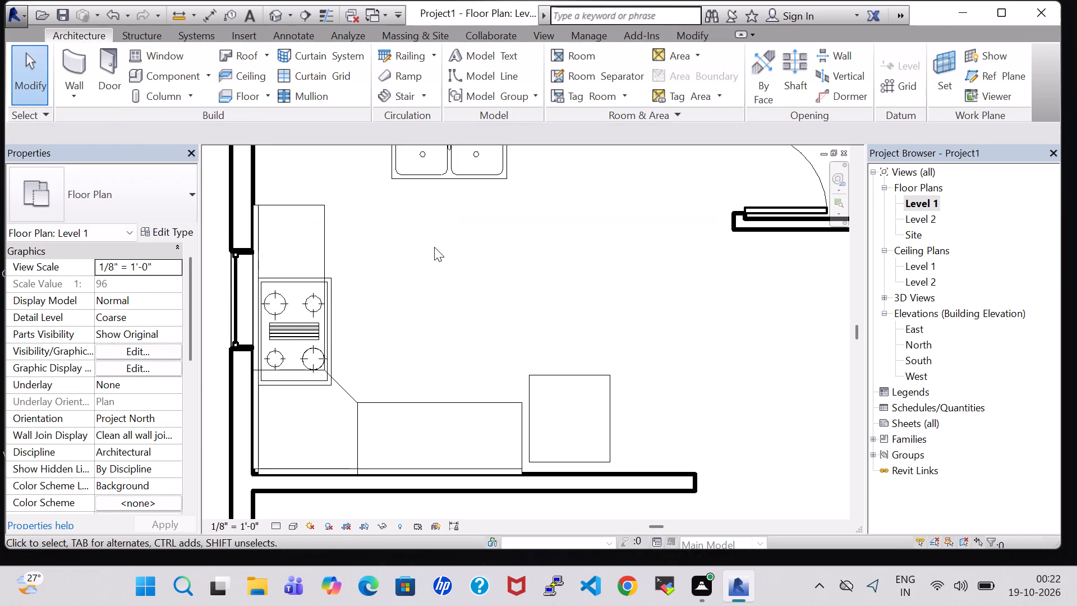
Examine the kitchen counter, cook top, refrigerator and window from several angles in the 3D view.
click(273, 8)
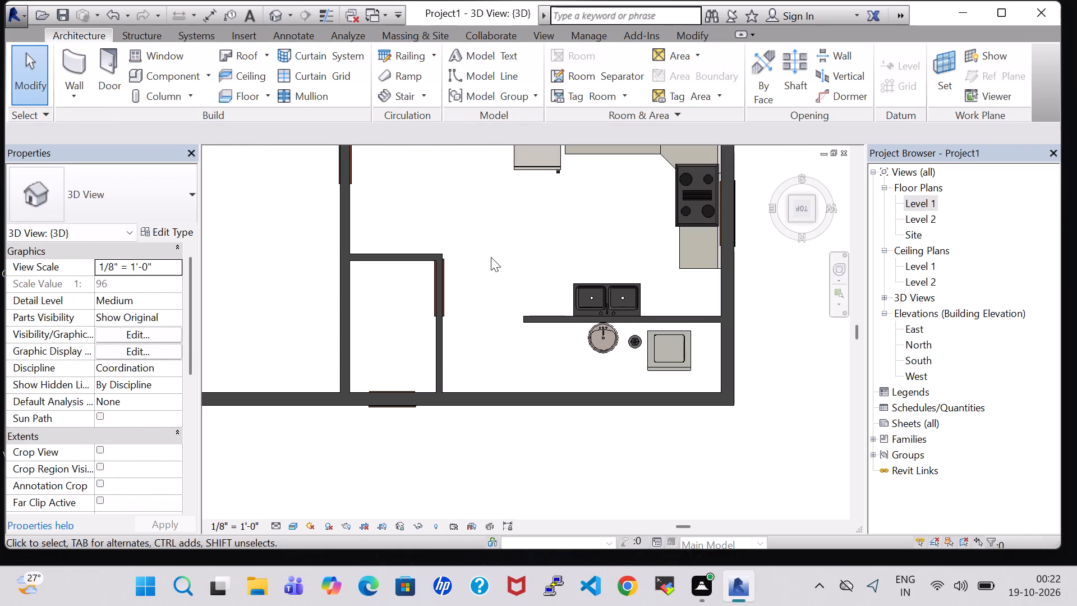
scroll(482, 286, up, 1)
middle_drag(482, 286, 483, 286)
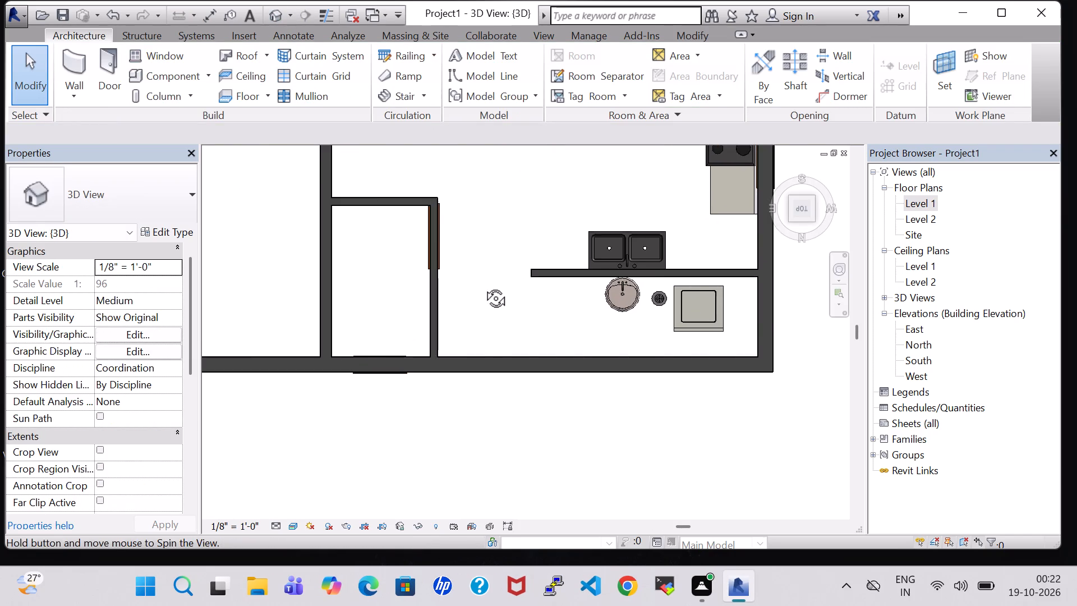
middle_drag(483, 286, 517, 209)
middle_drag(361, 188, 338, 439)
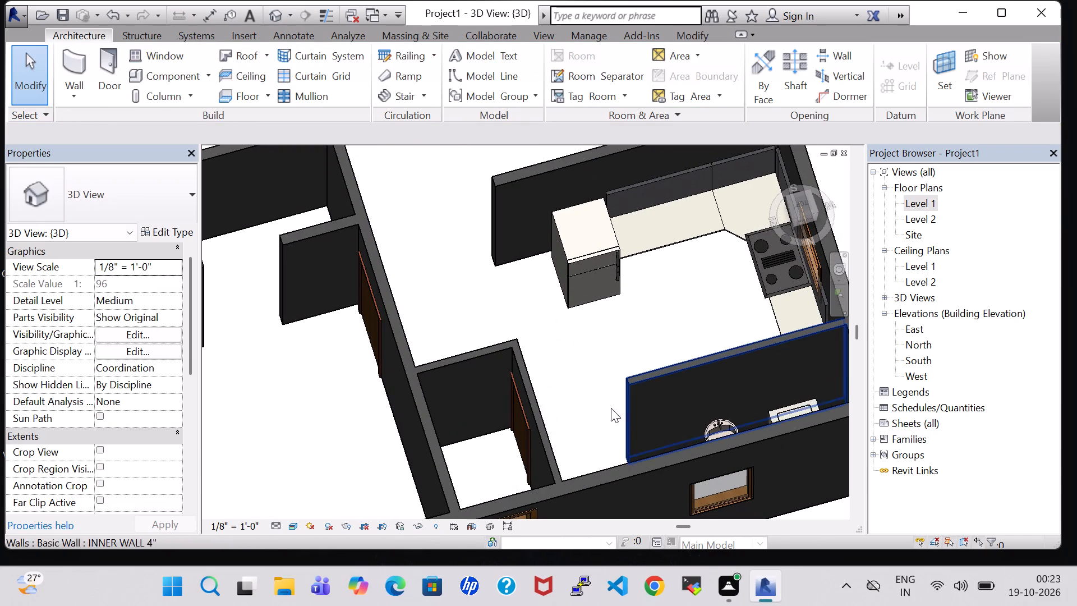
shift+middle_drag(583, 366, 697, 302)
middle_drag(581, 250, 402, 567)
scroll(536, 425, up, 1)
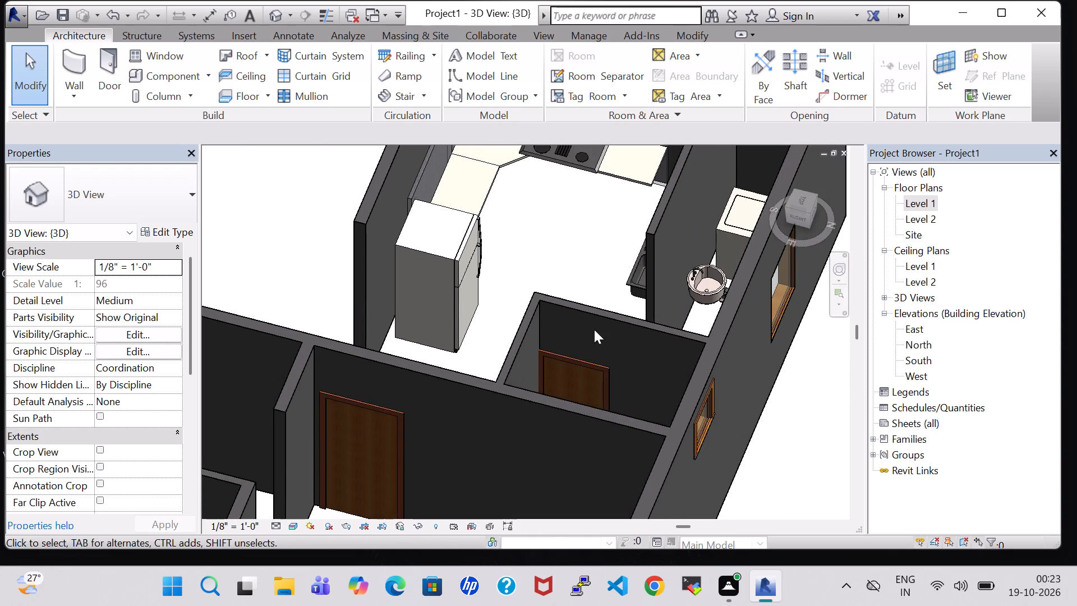
middle_drag(592, 238, 654, 178)
middle_drag(447, 168, 448, 392)
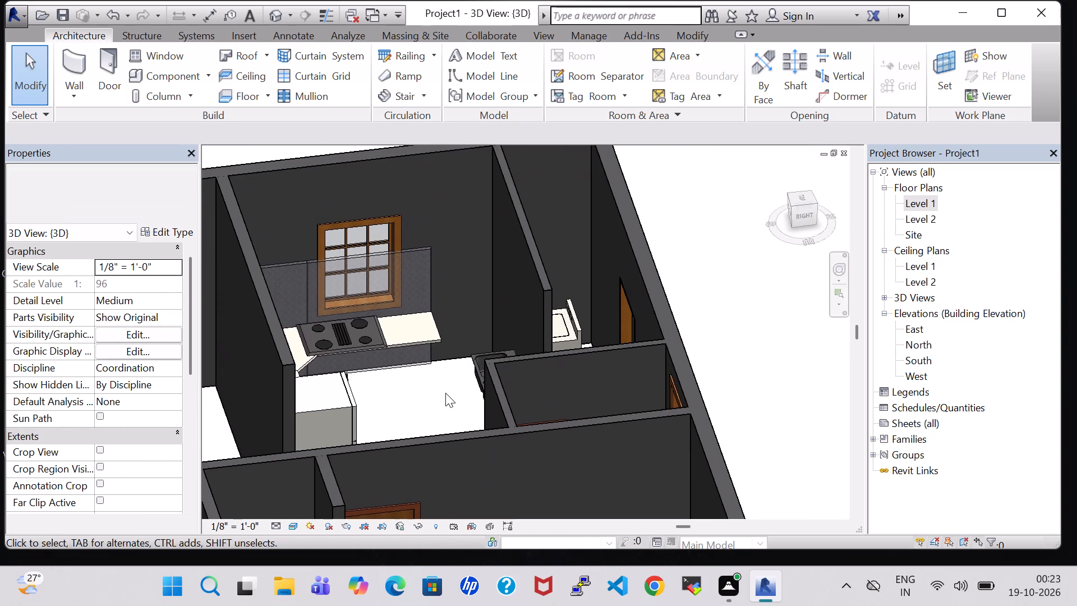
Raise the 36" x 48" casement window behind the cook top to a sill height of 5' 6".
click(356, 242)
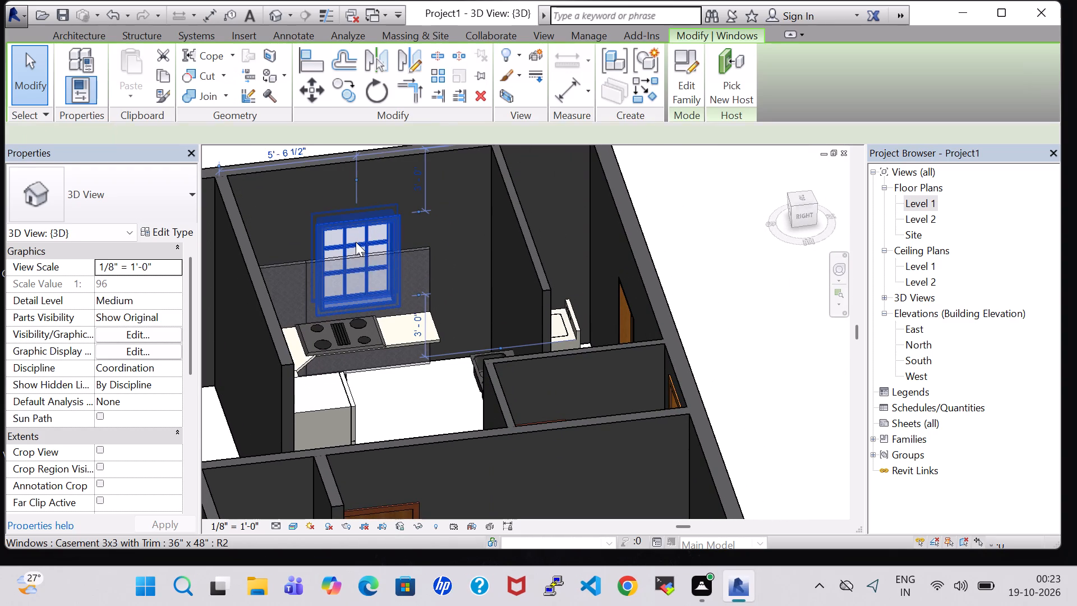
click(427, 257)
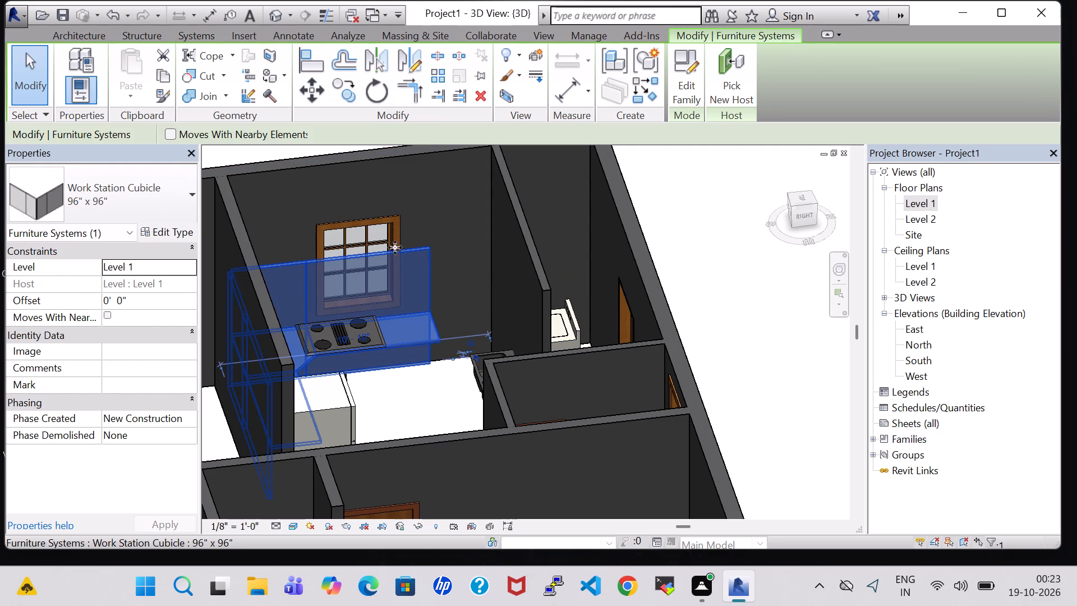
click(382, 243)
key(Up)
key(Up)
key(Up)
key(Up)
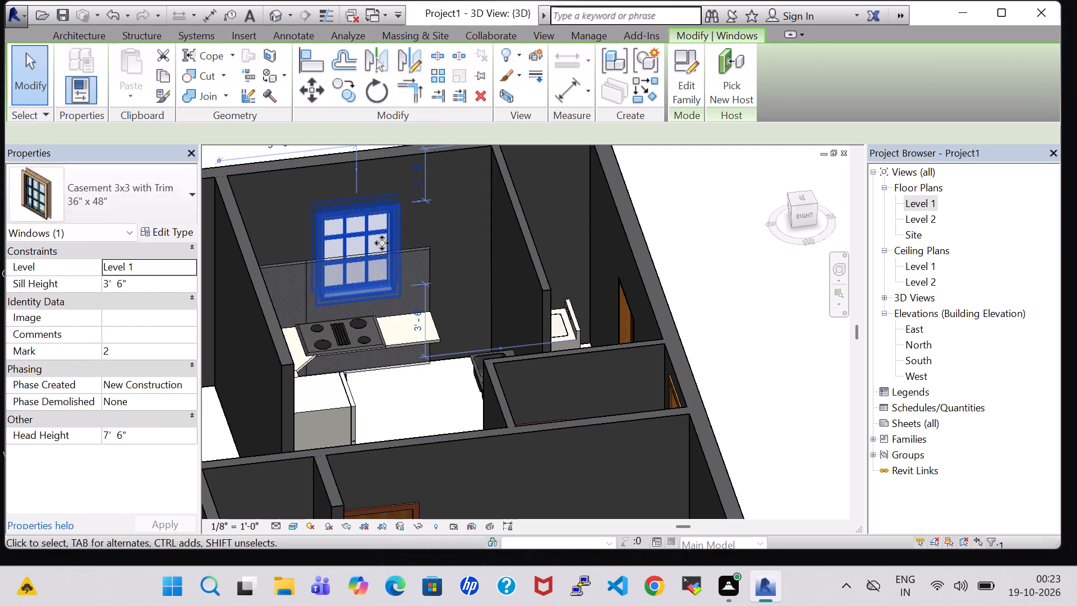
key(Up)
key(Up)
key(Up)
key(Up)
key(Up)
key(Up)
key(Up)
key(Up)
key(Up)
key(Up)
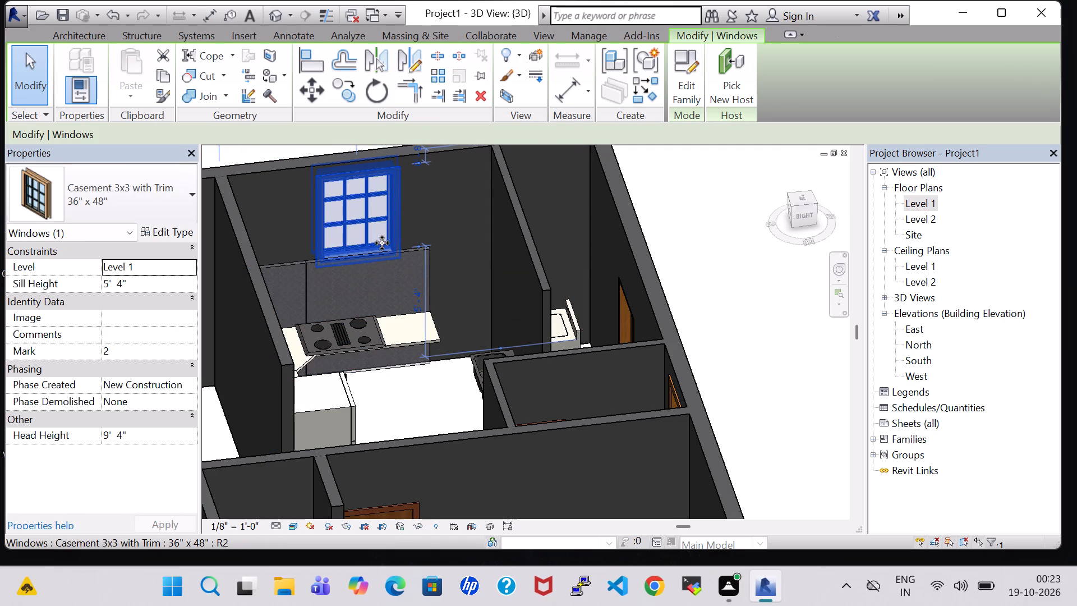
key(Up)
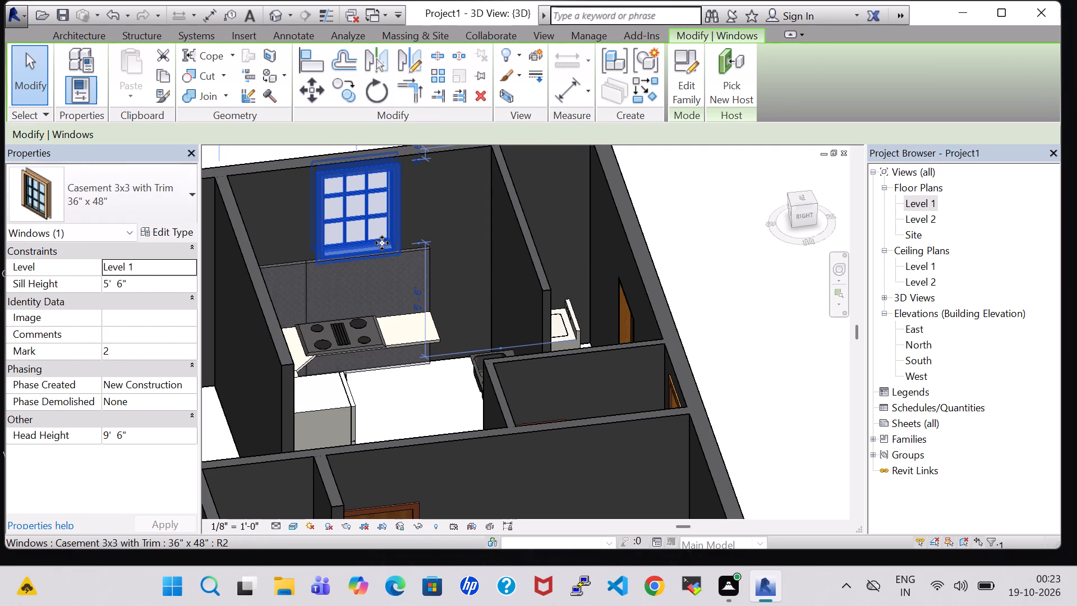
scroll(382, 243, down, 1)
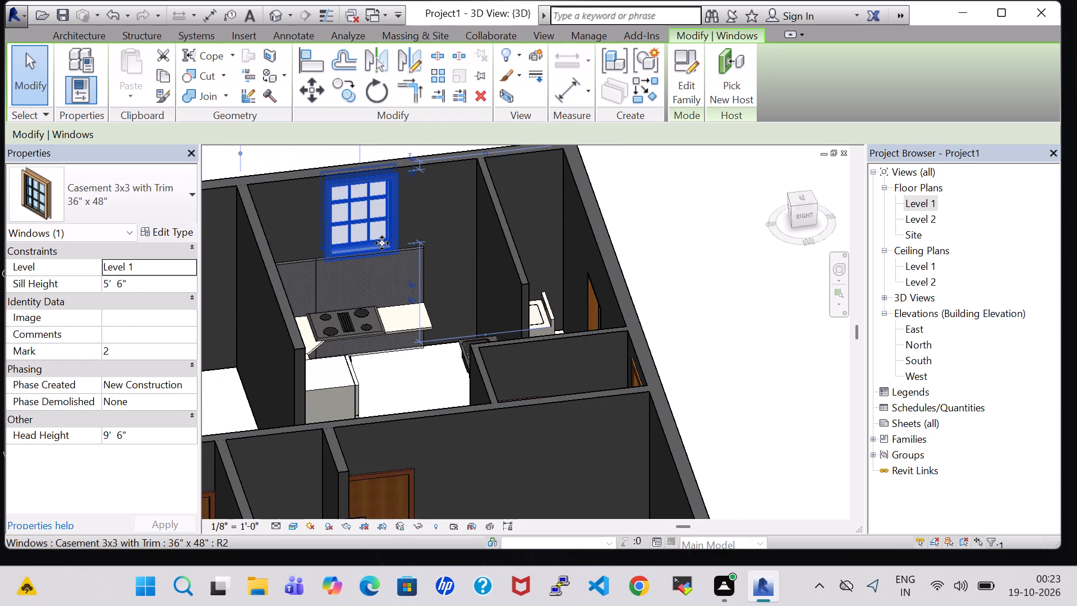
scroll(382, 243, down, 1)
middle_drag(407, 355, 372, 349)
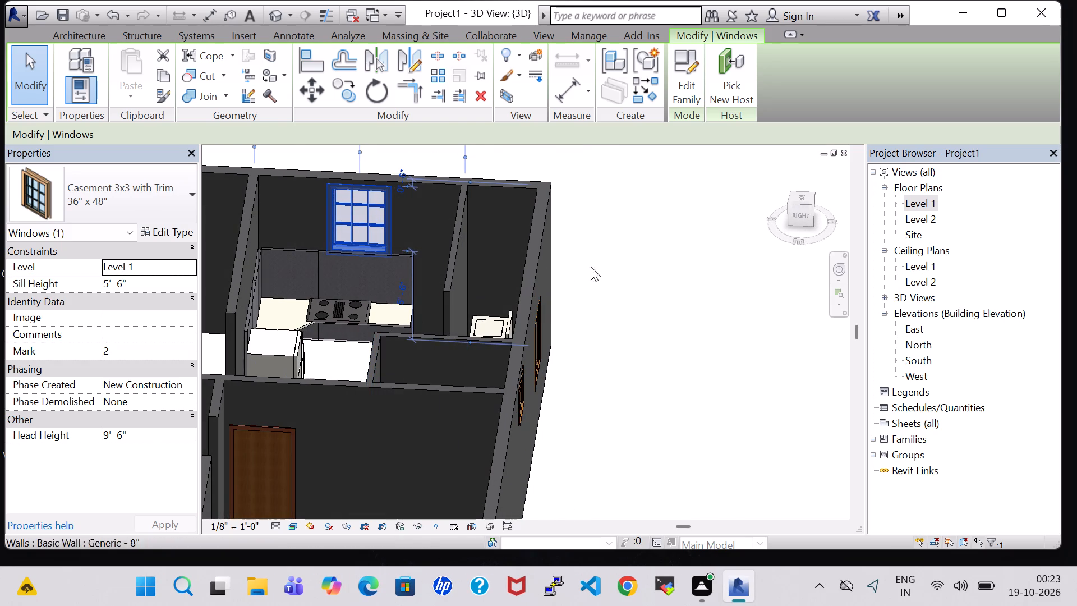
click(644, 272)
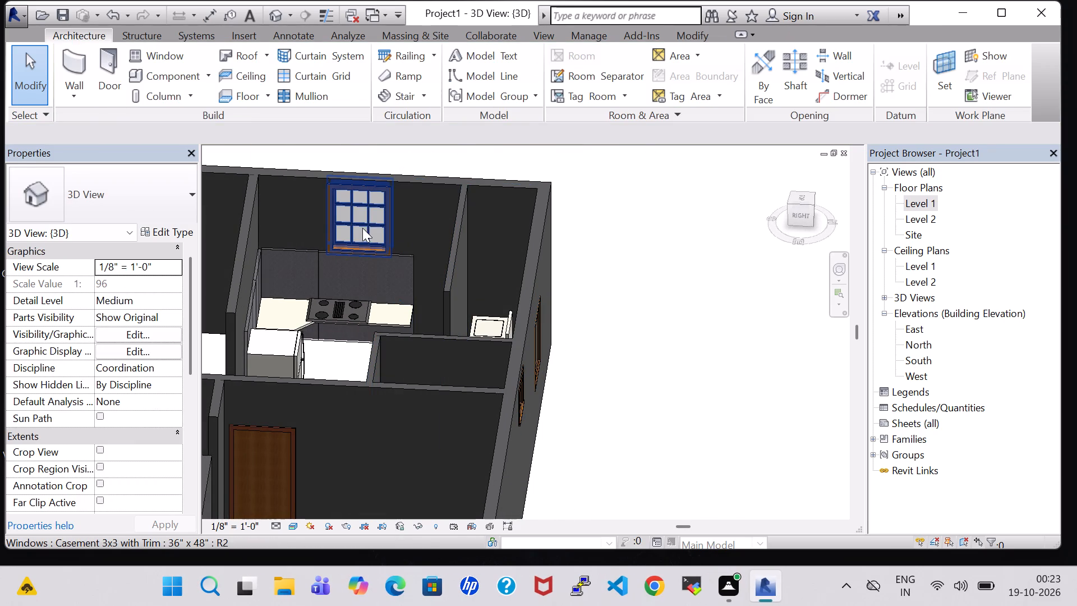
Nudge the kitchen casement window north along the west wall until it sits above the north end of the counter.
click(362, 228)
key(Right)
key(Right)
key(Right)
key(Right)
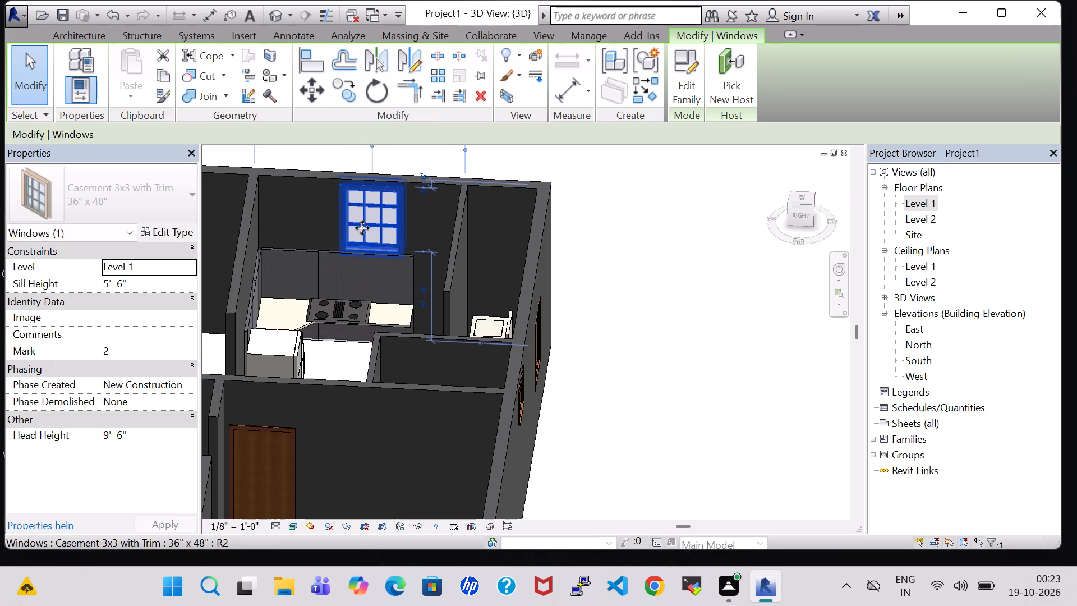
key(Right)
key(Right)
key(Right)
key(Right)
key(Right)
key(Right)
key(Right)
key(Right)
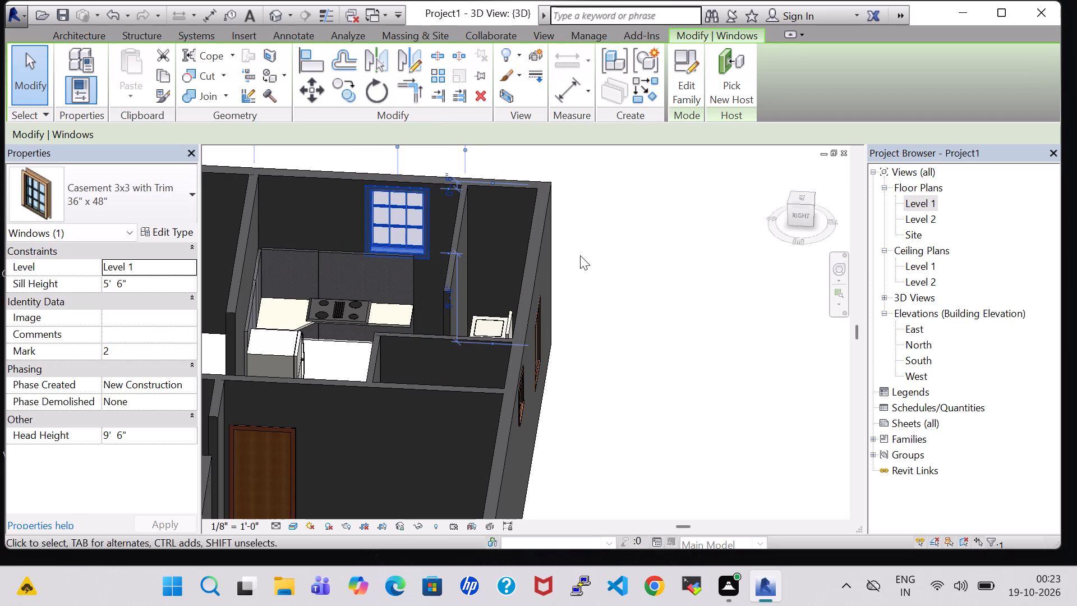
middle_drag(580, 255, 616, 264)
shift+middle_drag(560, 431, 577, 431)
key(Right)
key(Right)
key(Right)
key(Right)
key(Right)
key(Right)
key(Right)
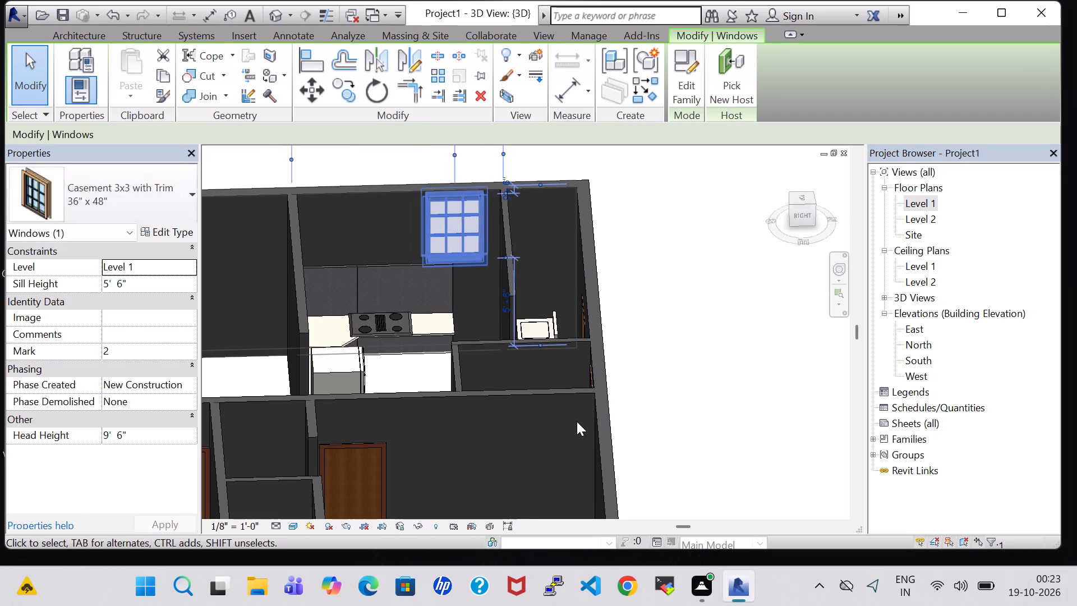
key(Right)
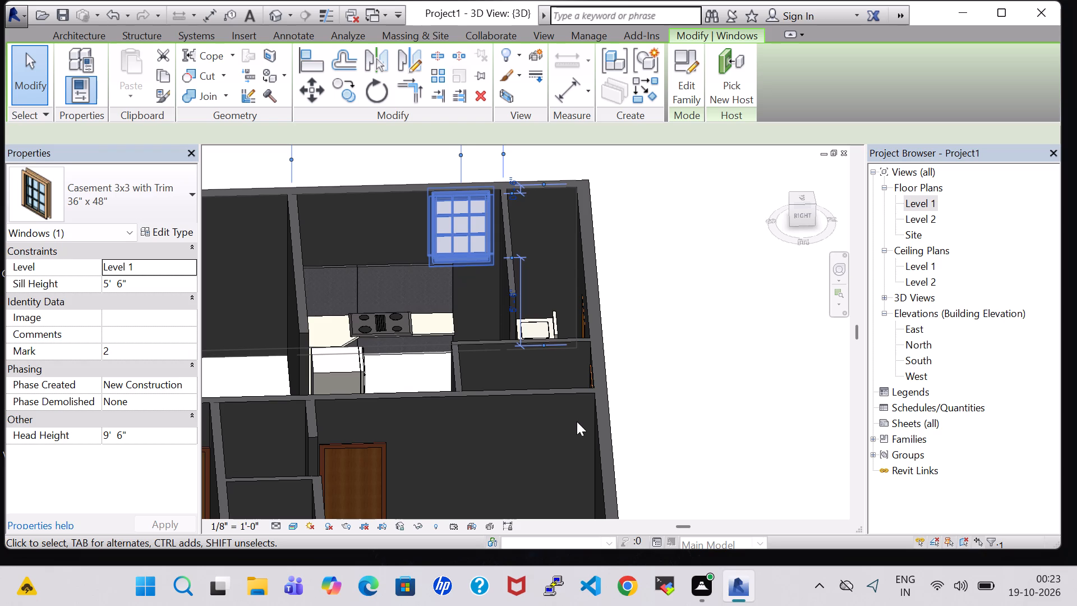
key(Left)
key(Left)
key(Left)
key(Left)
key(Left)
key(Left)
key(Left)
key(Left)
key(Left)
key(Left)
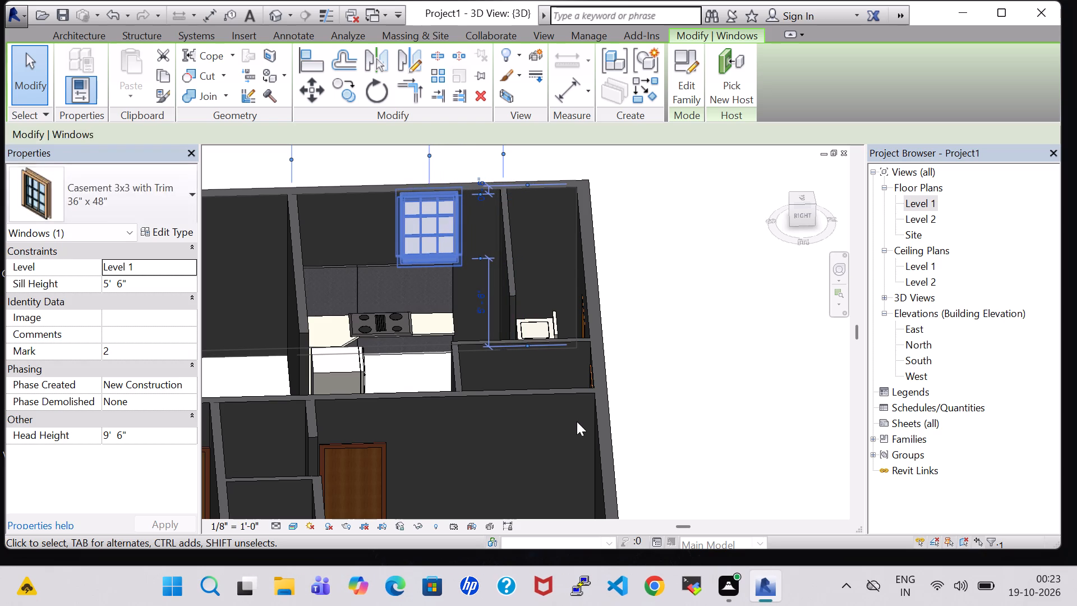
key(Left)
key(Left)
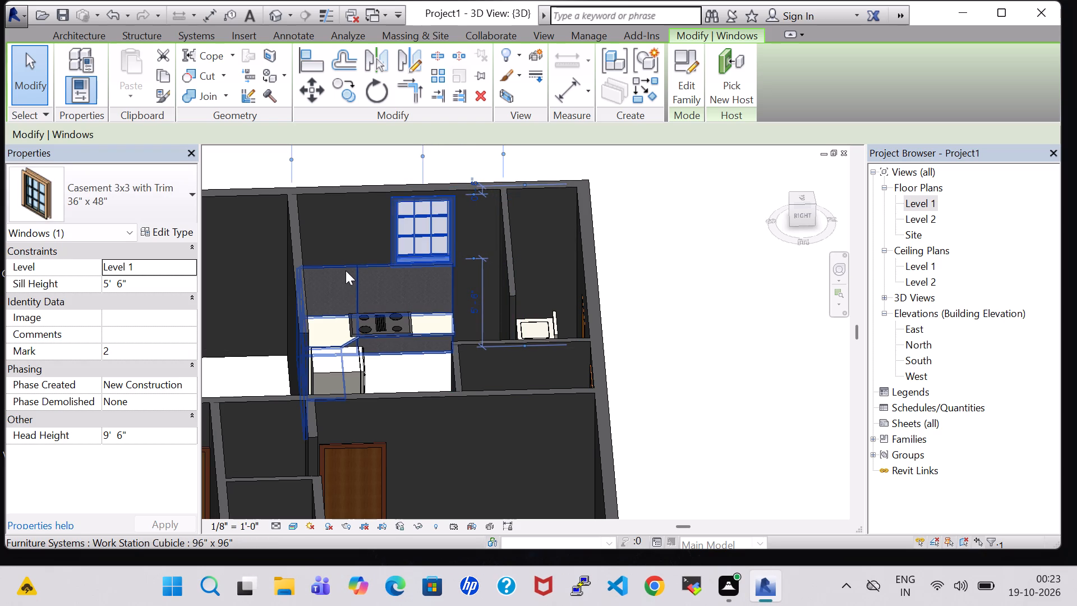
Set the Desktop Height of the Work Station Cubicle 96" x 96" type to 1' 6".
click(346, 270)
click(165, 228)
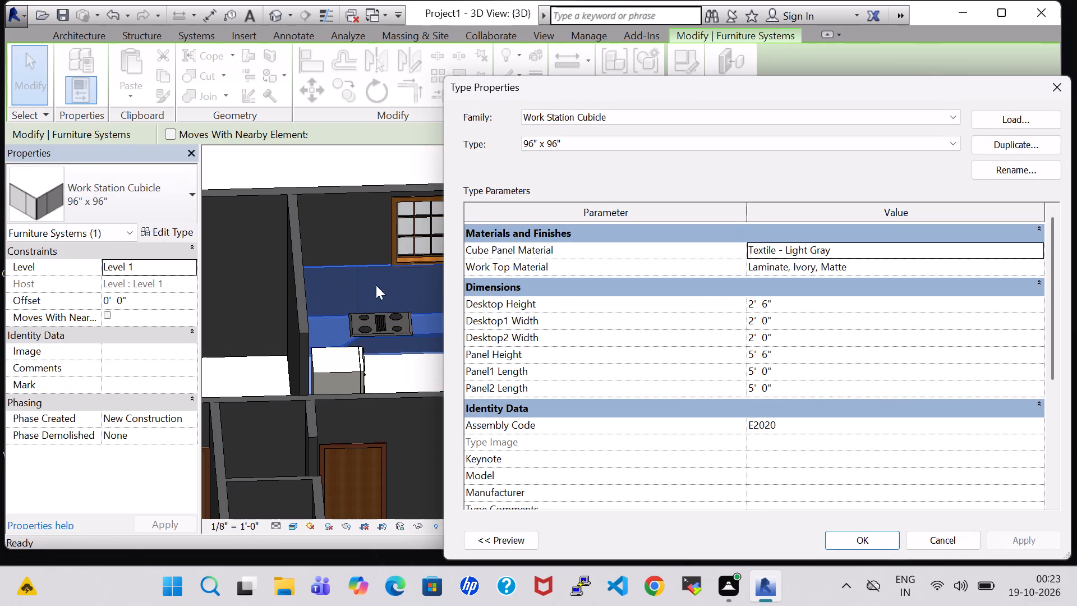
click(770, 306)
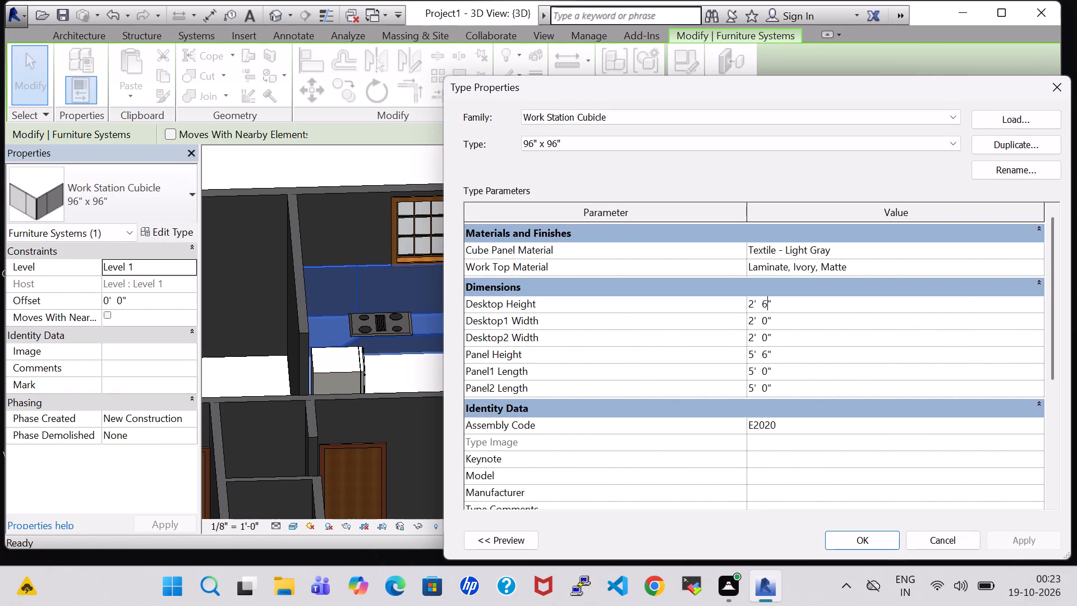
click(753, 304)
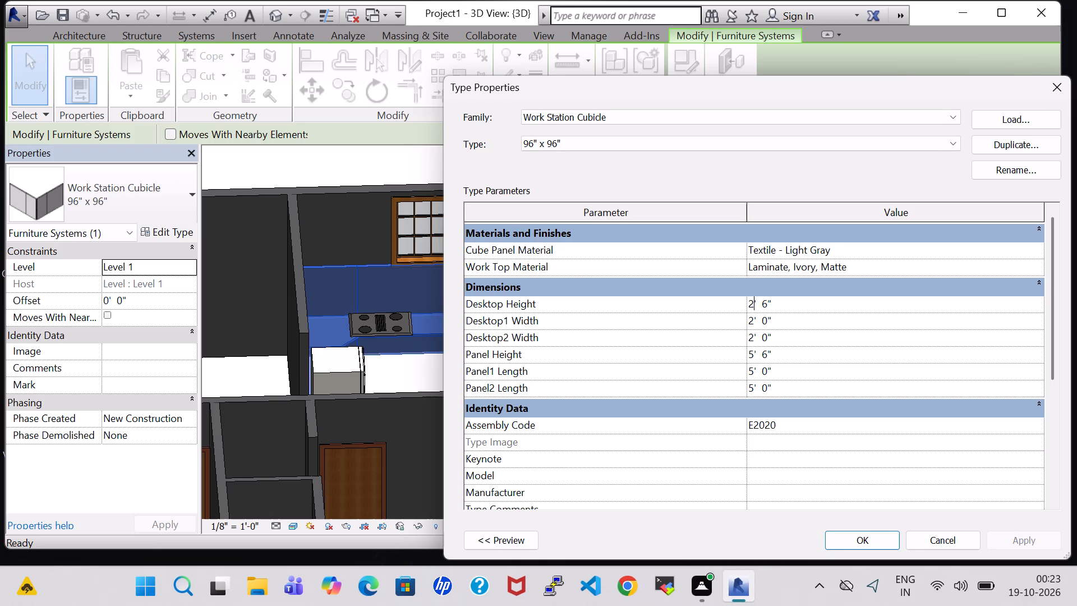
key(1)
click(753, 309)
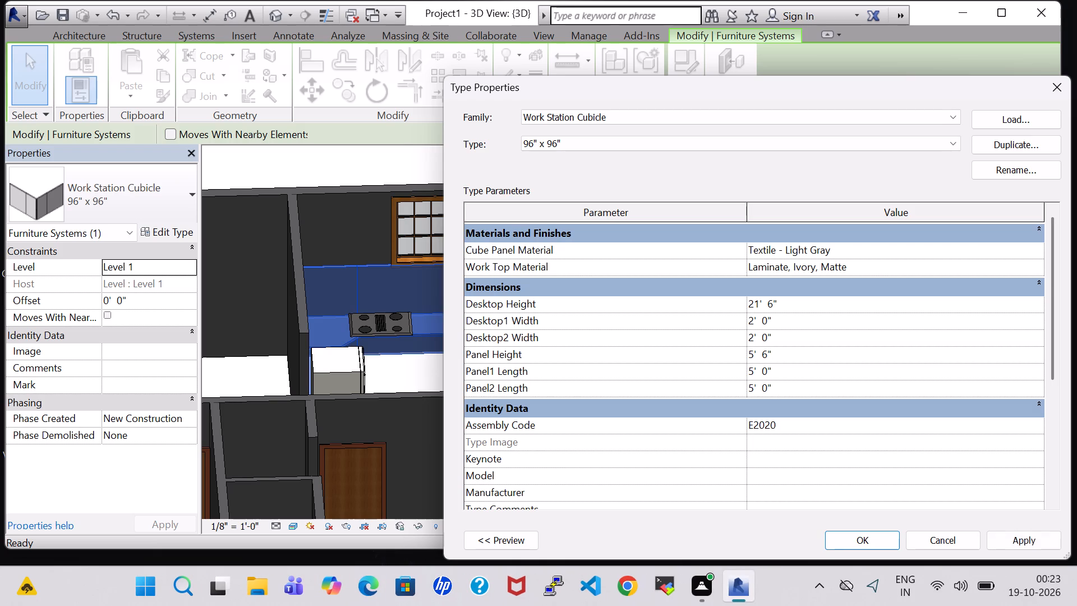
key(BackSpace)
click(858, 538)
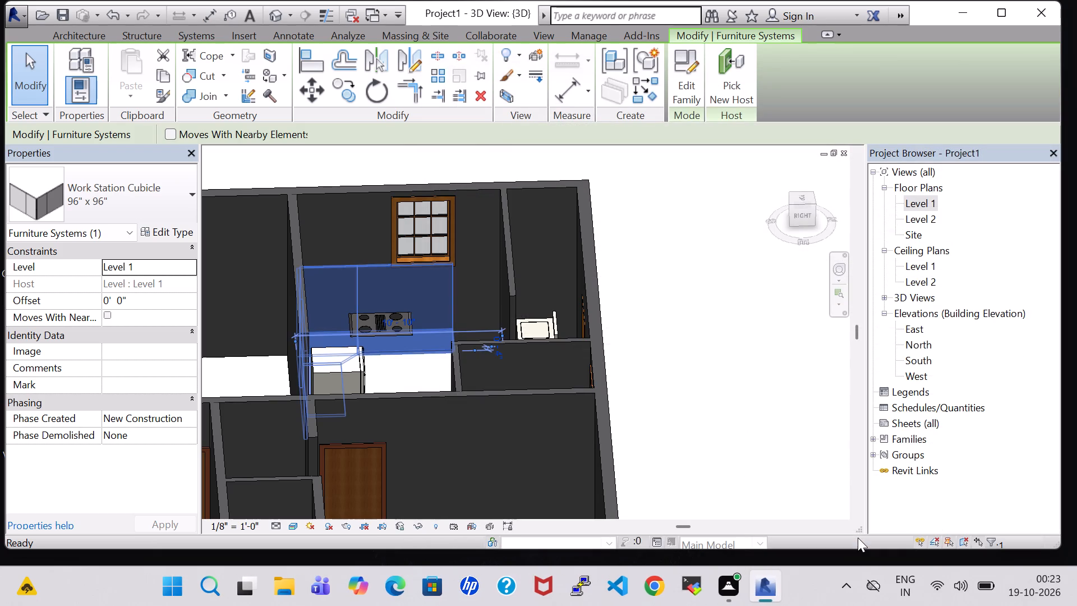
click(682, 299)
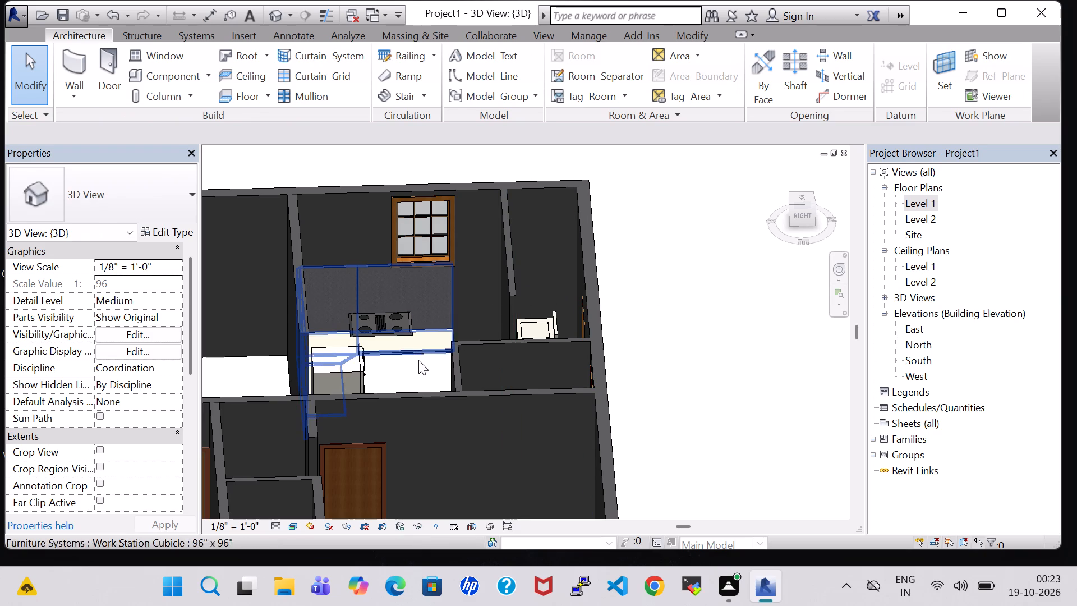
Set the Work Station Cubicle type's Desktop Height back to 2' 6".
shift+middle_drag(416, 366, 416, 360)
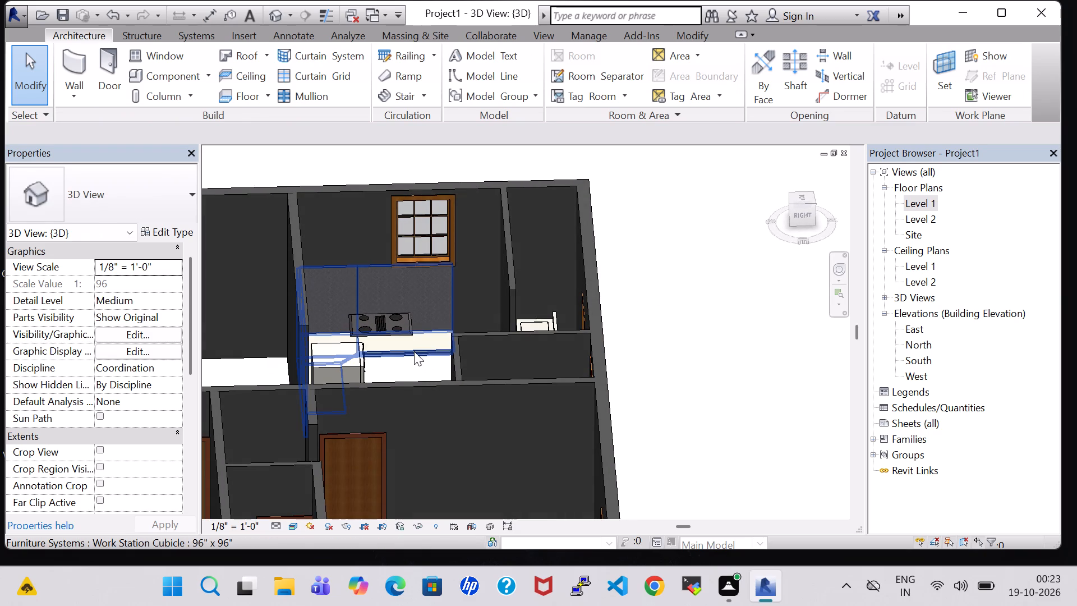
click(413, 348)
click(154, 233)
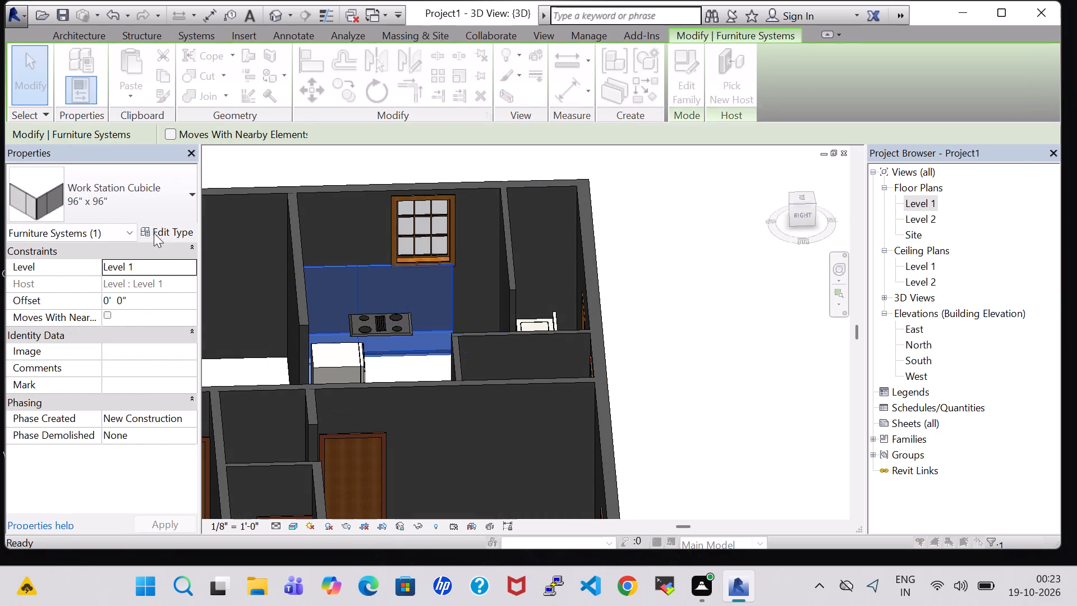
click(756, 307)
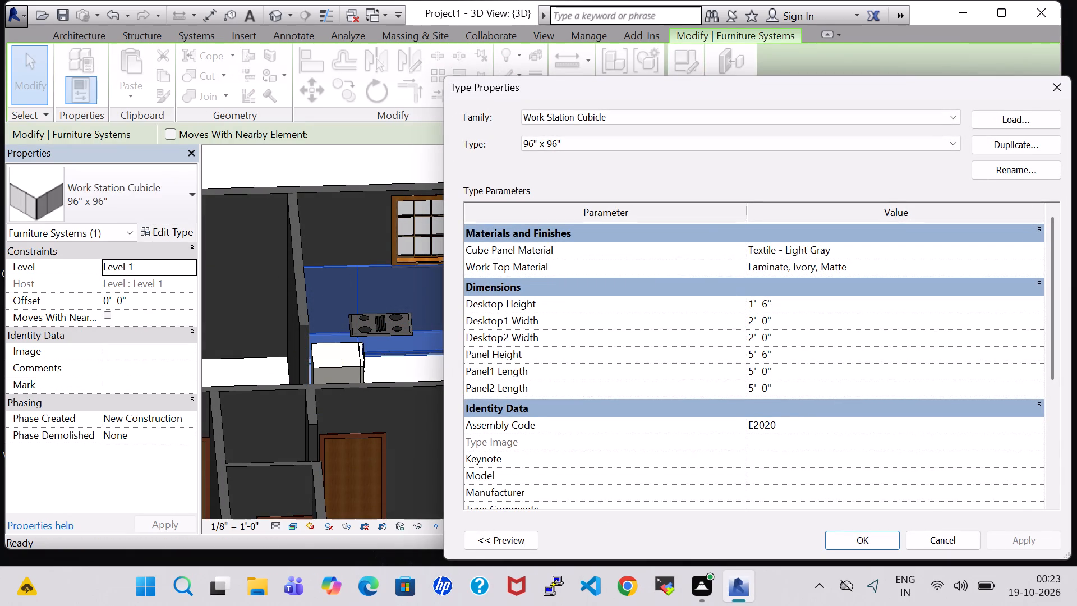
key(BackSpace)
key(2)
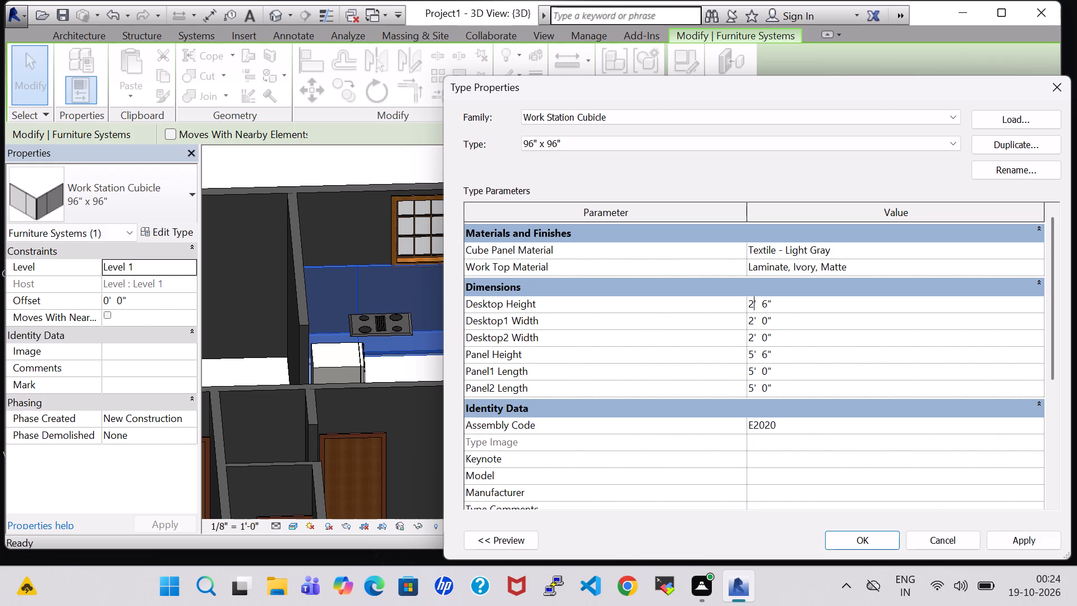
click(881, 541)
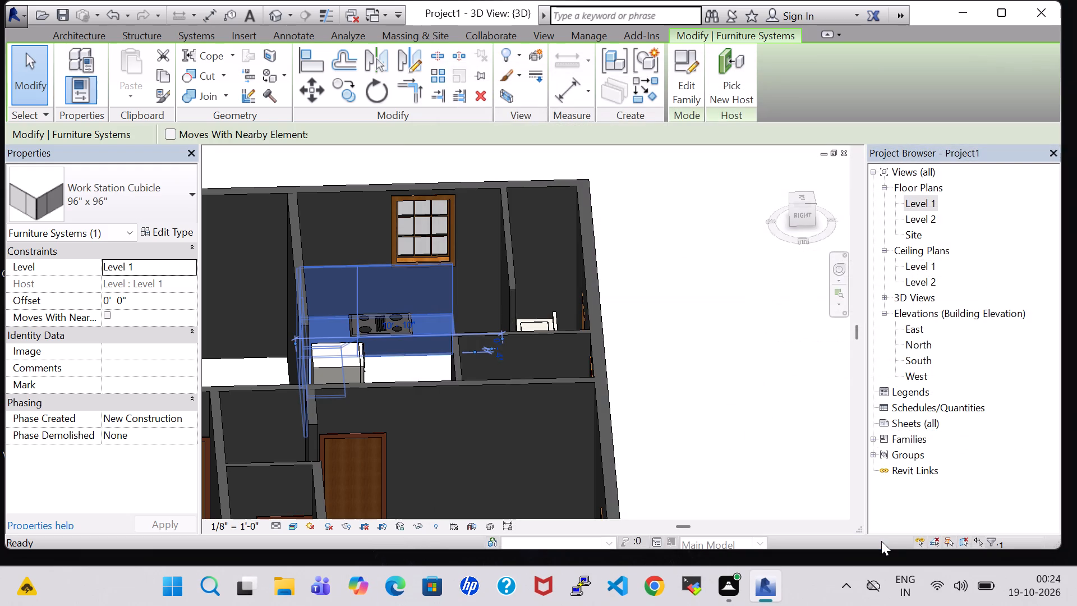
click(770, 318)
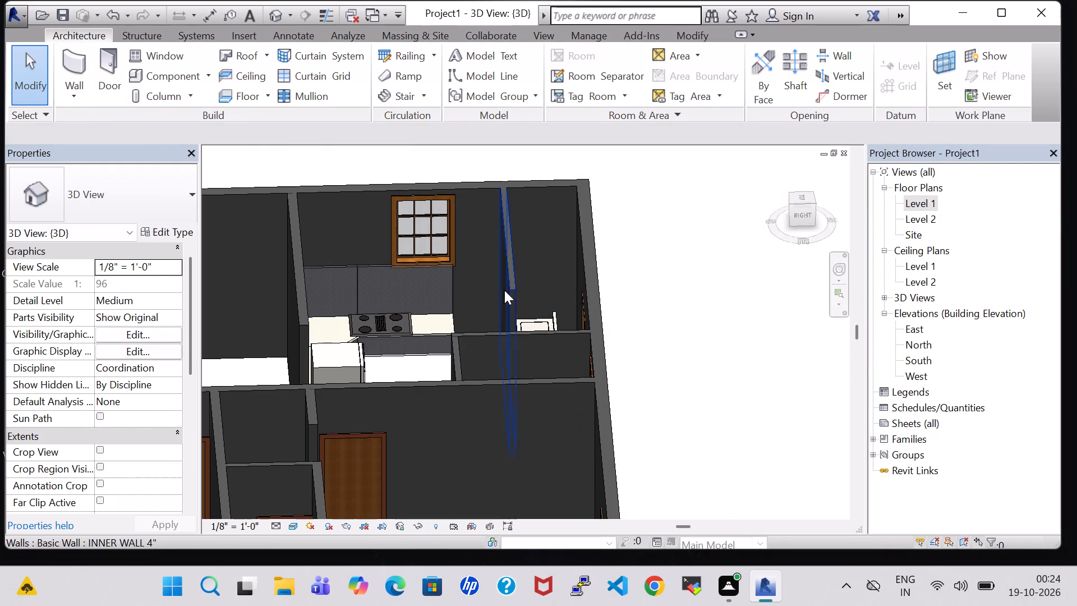
Set the Panel Height of the Work Station Cubicle 96" x 96" type to 3' 6".
click(371, 271)
click(168, 227)
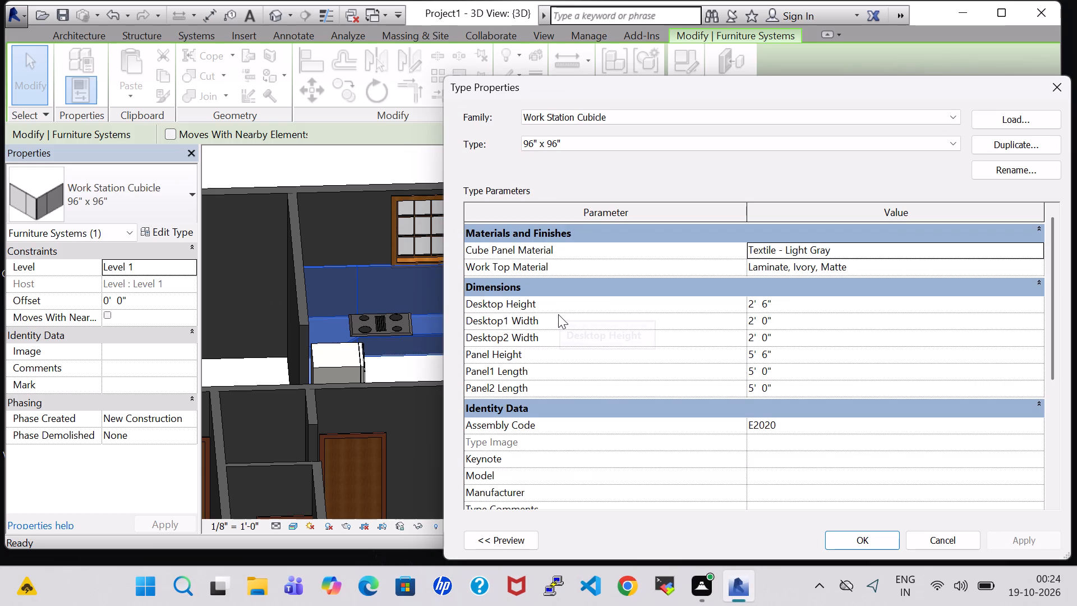
click(757, 356)
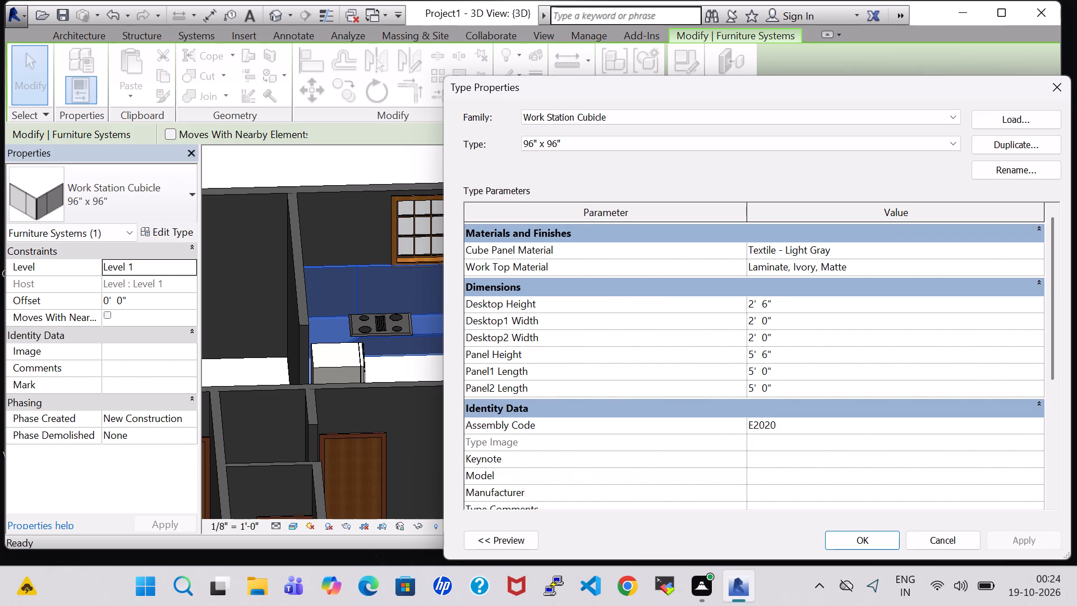
click(753, 356)
key(BackSpace)
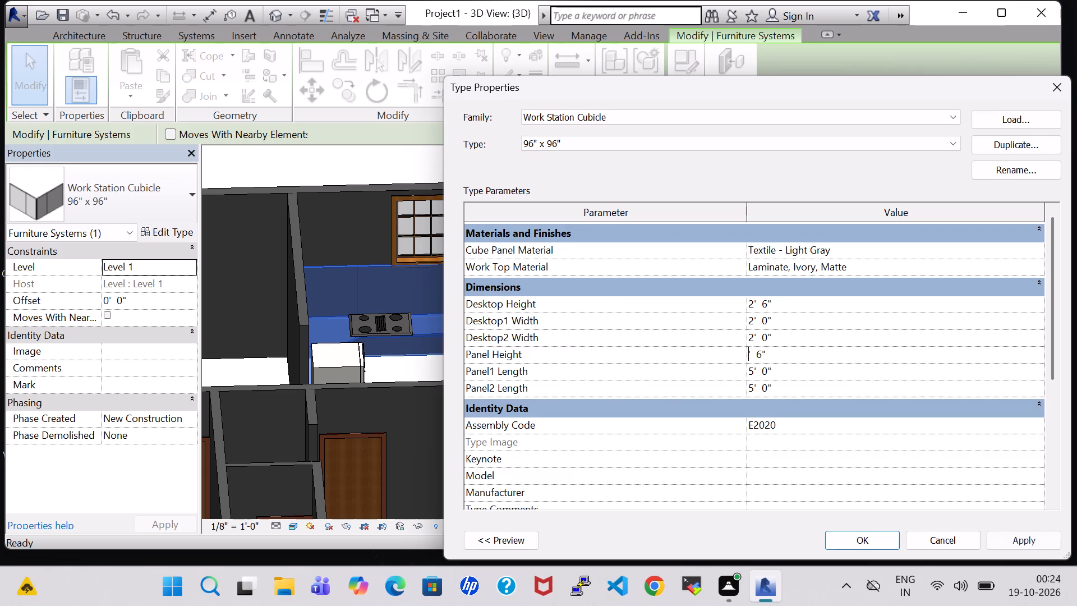
key(3)
click(886, 548)
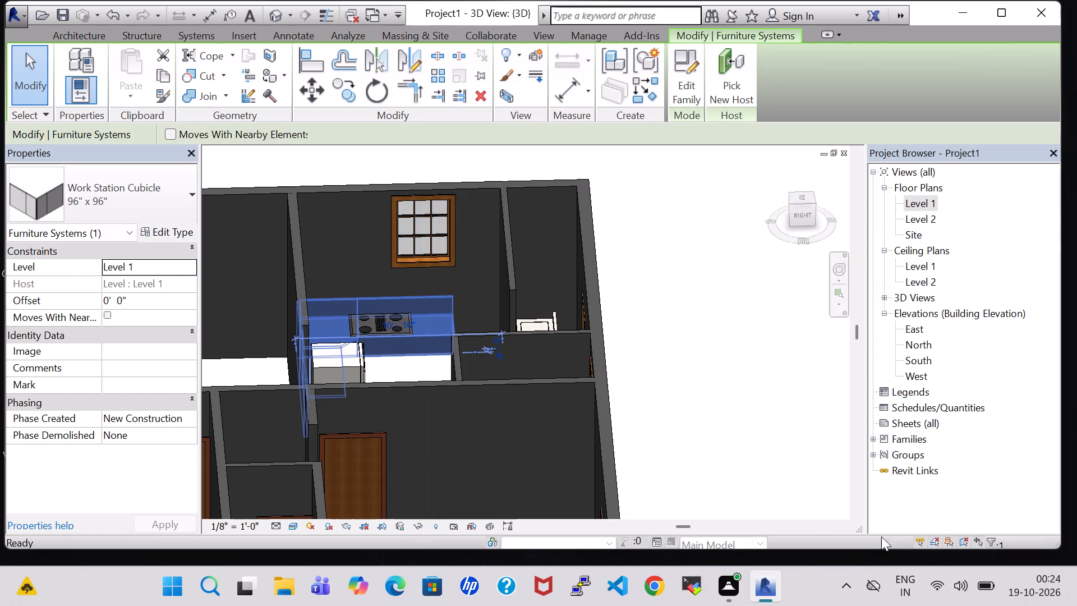
click(752, 377)
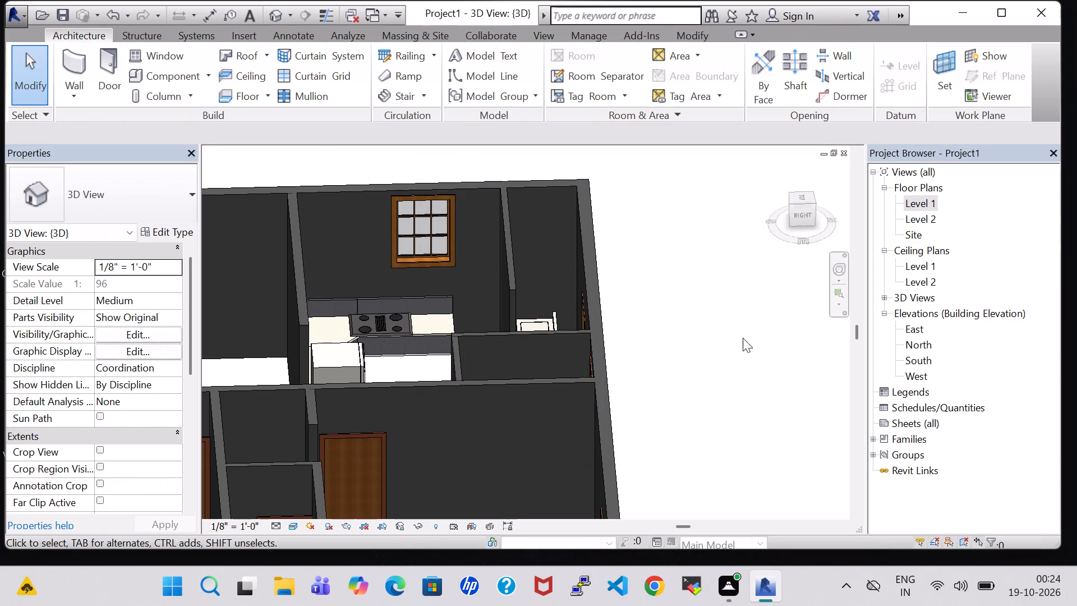
Delete the casement window above the kitchen counter on the west wall.
middle_drag(761, 338, 731, 331)
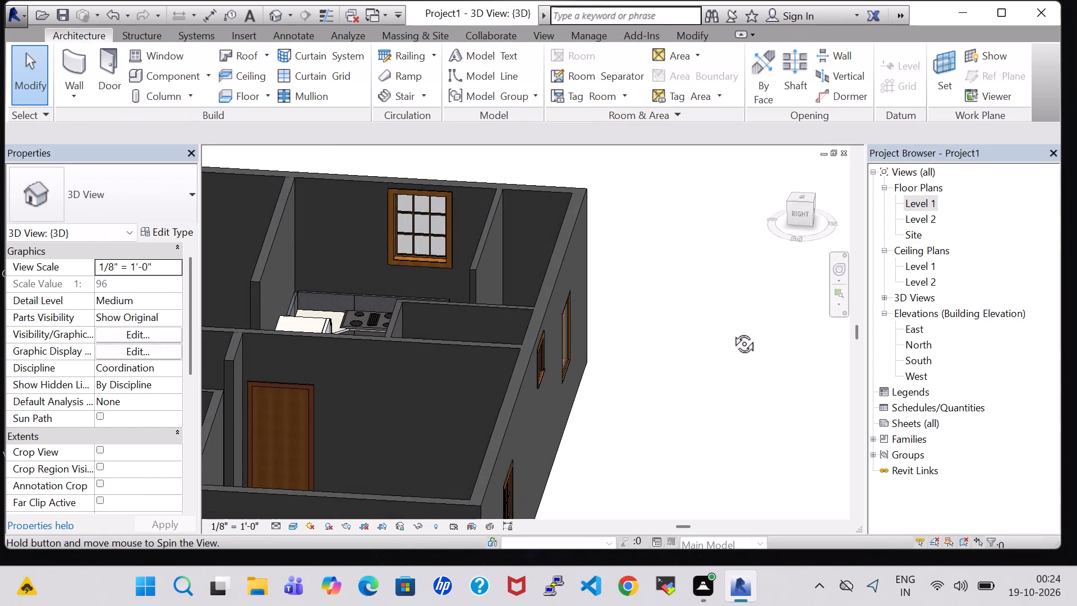
middle_drag(731, 331, 742, 359)
shift+scroll(710, 341, up, 1)
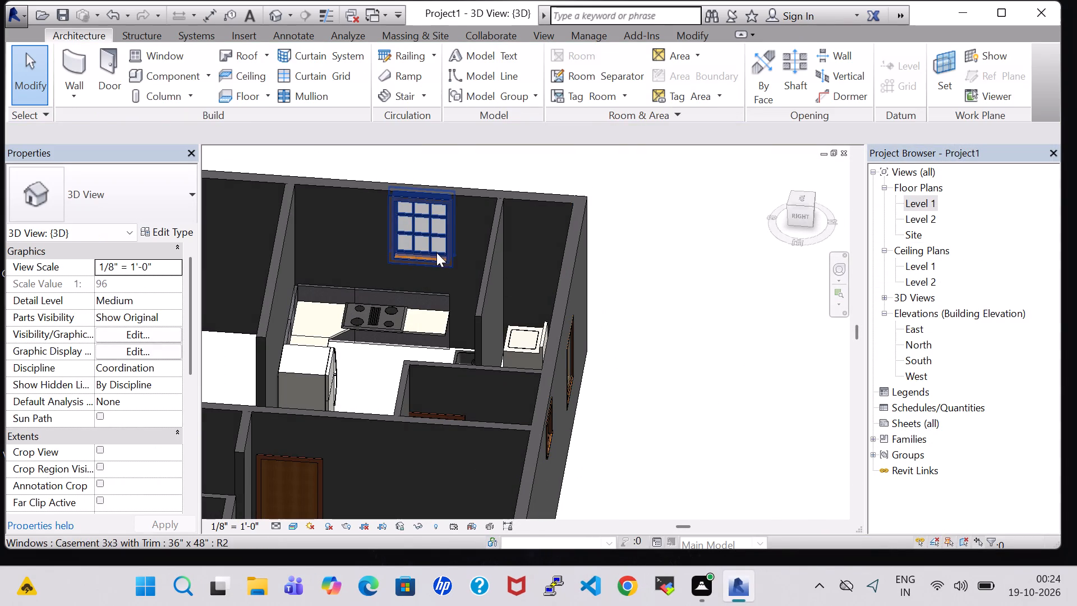
click(444, 224)
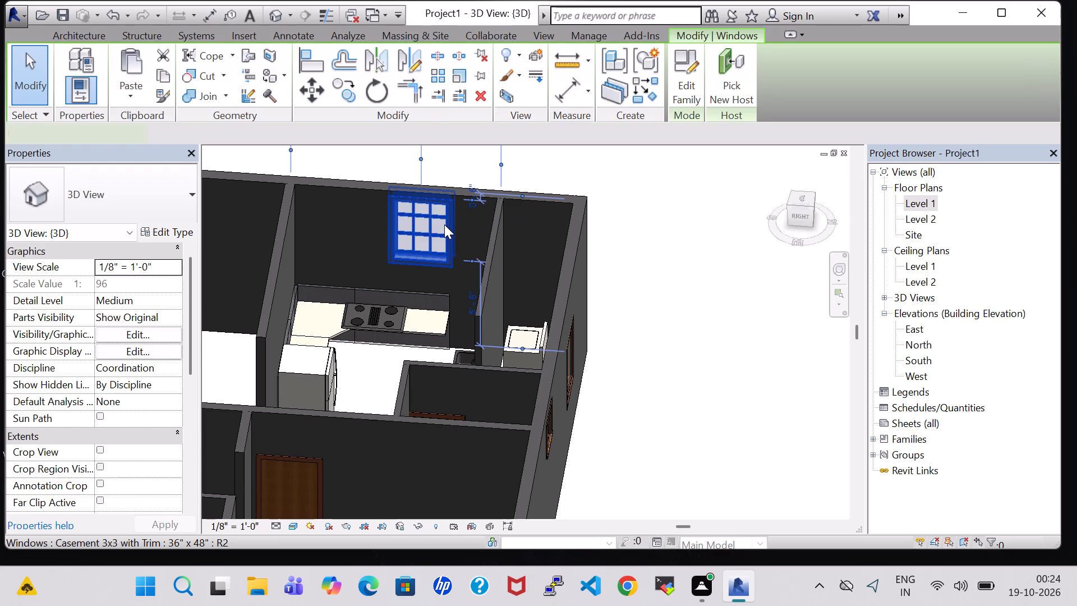
key(Delete)
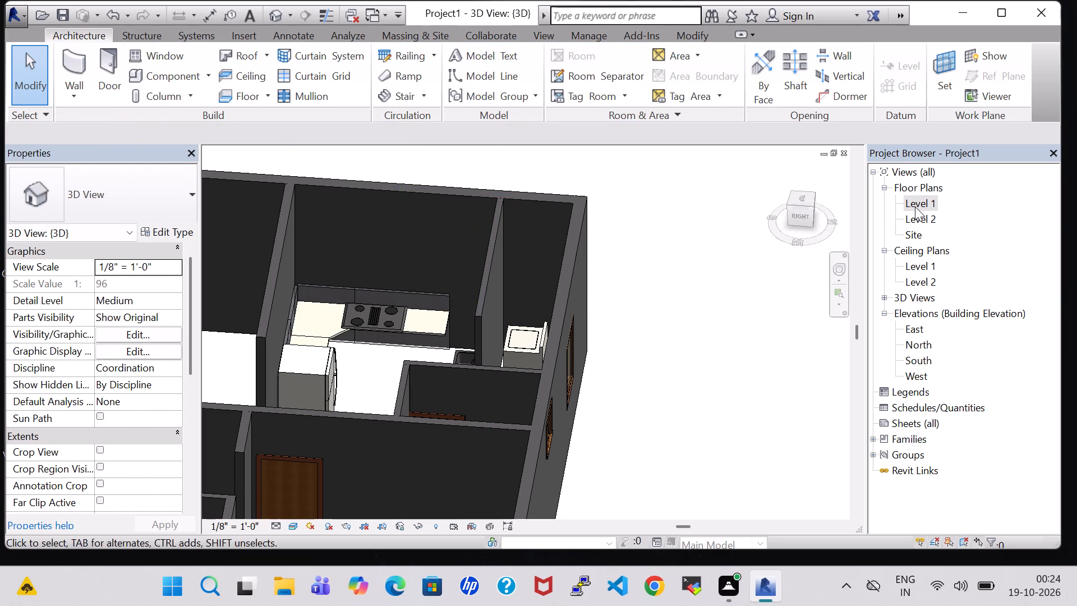
Place a Casement 3x3 with Trim 36" x 48" window in the kitchen's west wall behind the cooktop, 5' 6 1/2" from both cross walls.
double_click(915, 206)
scroll(579, 256, down, 4)
middle_drag(579, 267, 603, 383)
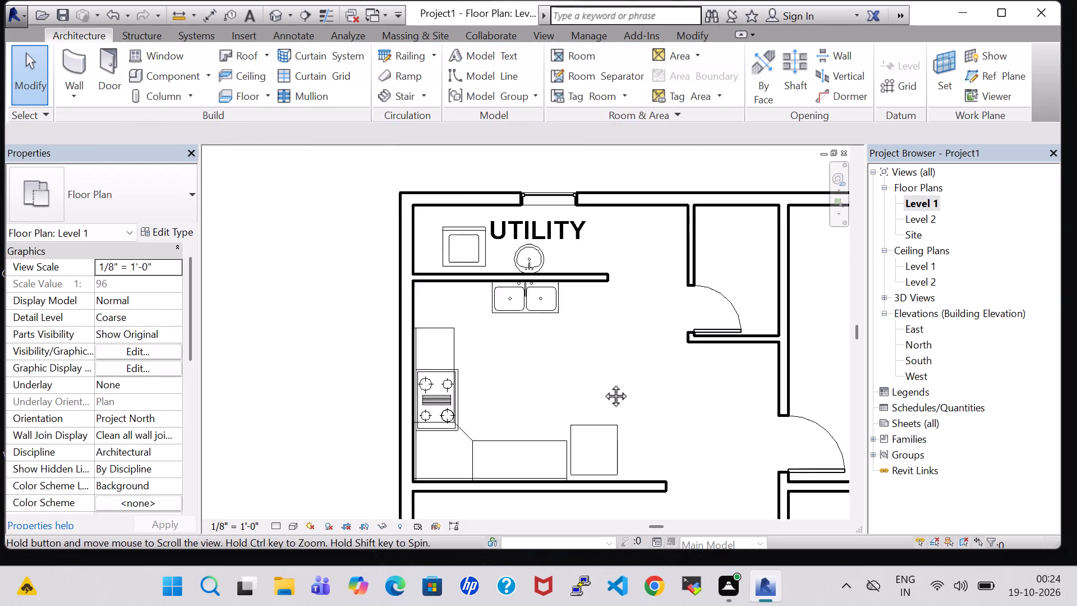
middle_drag(603, 383, 614, 419)
scroll(570, 401, down, 3)
middle_drag(572, 405, 581, 224)
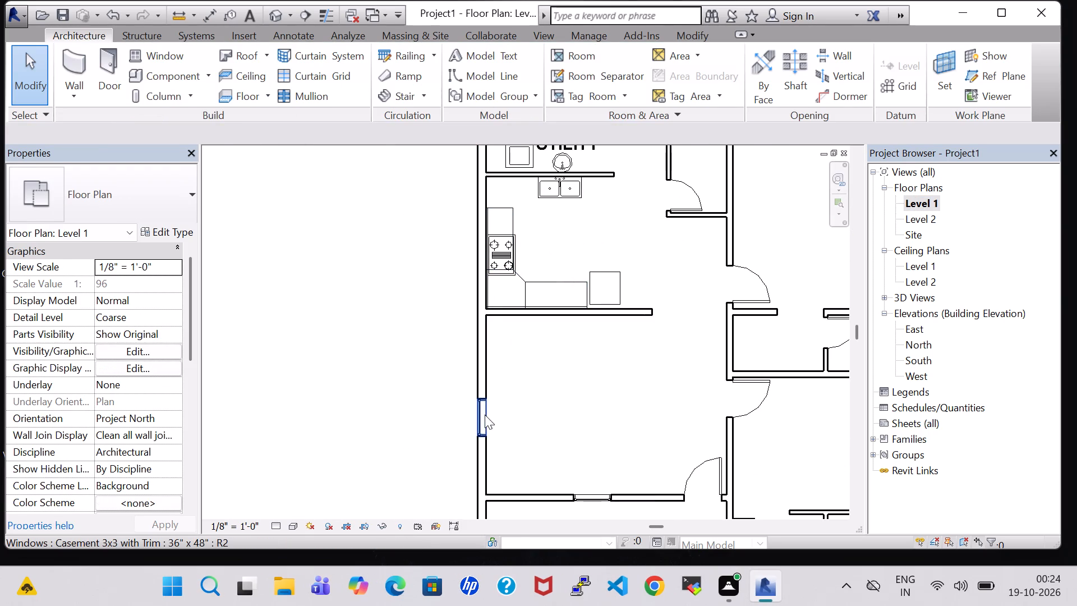
click(485, 415)
right_click(485, 415)
click(576, 296)
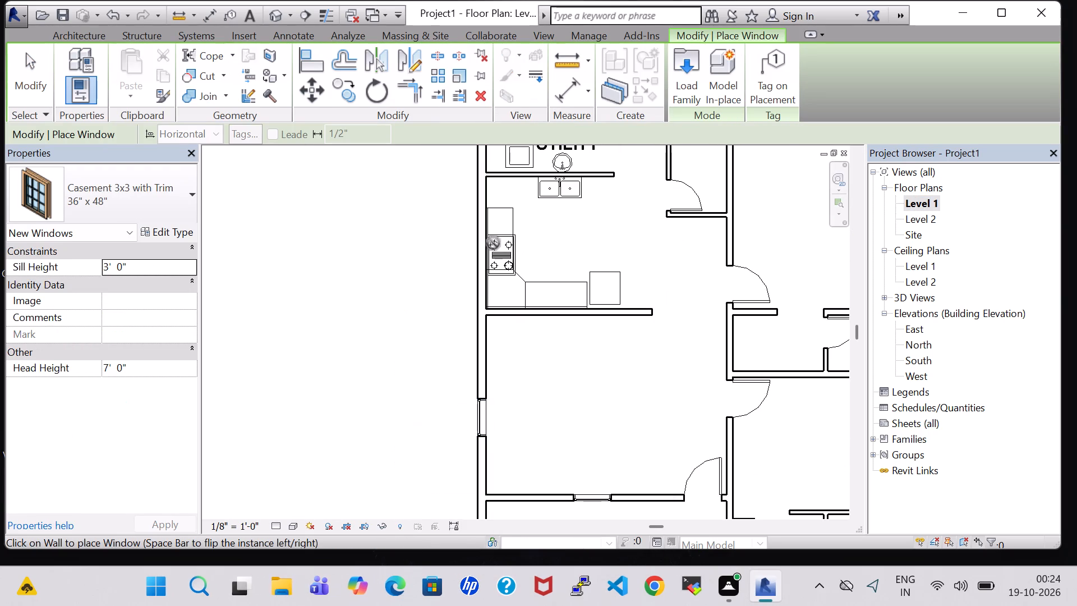
click(472, 242)
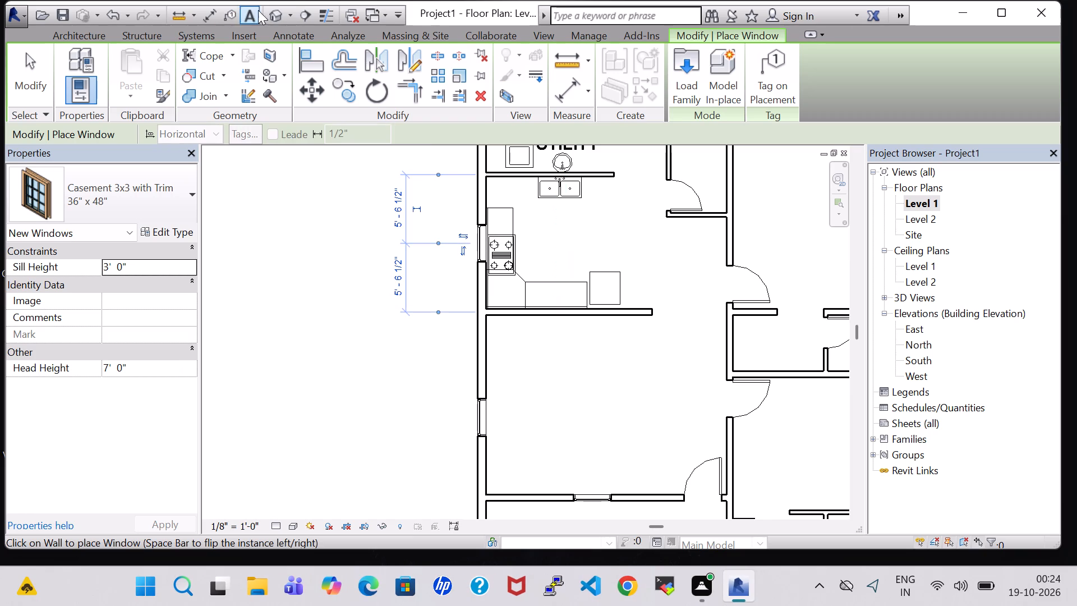
click(277, 11)
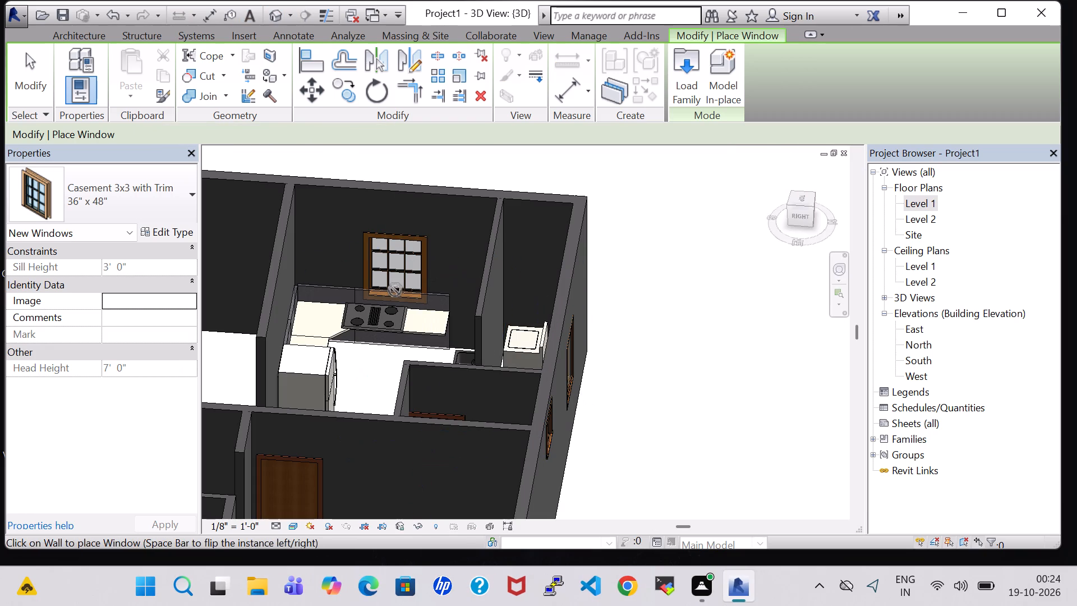
key(Escape)
Nudge the kitchen casement window up the west wall to a sill height of 3' 10".
click(399, 262)
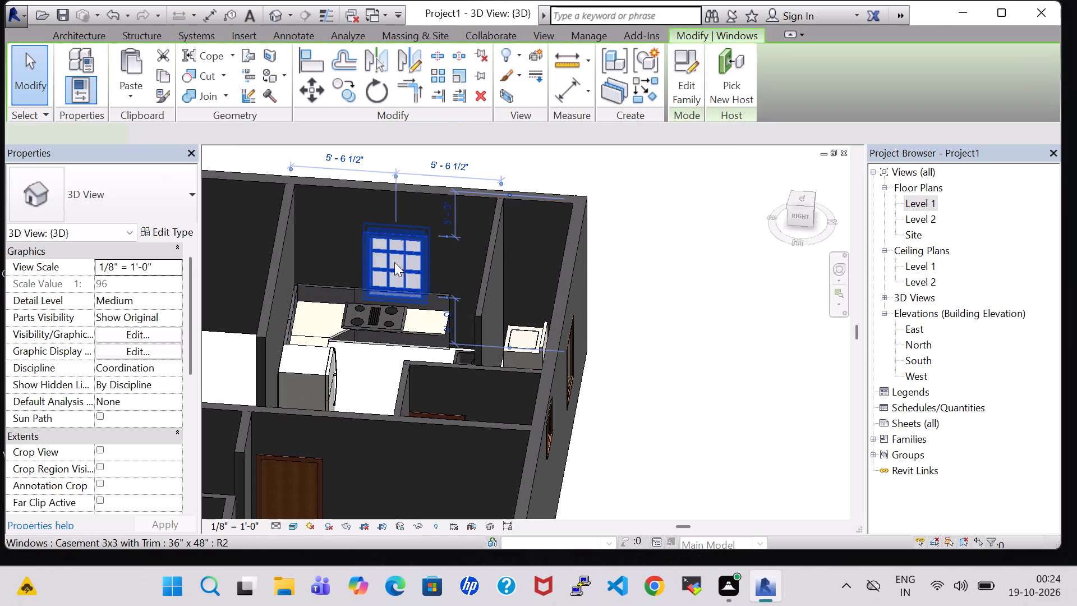
key(Up)
key(Up)
key(Up)
key(Up)
key(Up)
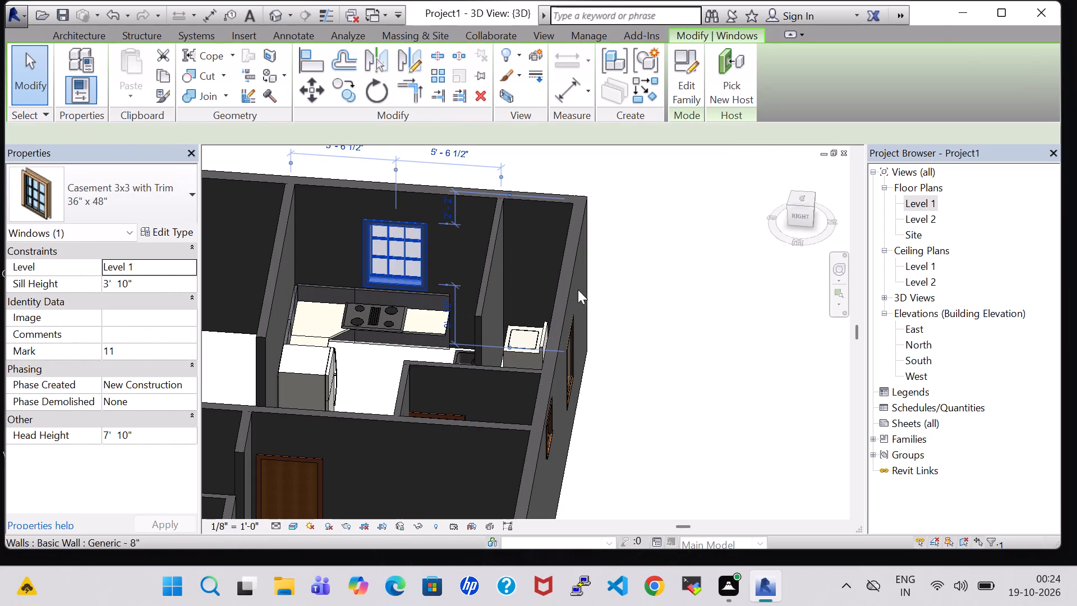
click(724, 318)
Nudge the four-burner cooktop along the counter toward the utility room so it sits below the window.
shift+middle_drag(715, 387, 712, 329)
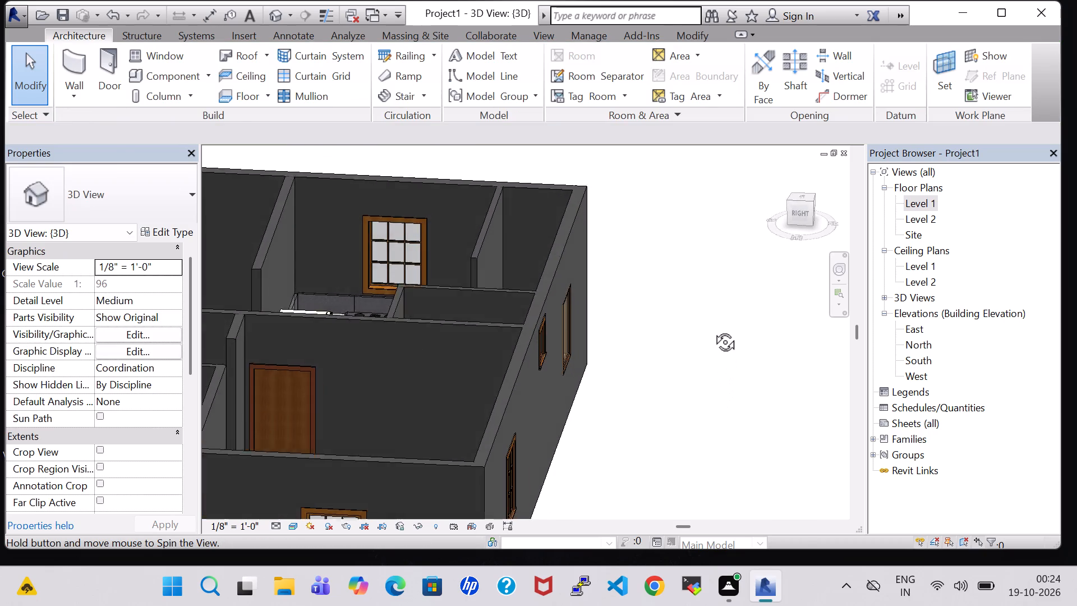
shift+middle_drag(712, 329, 641, 377)
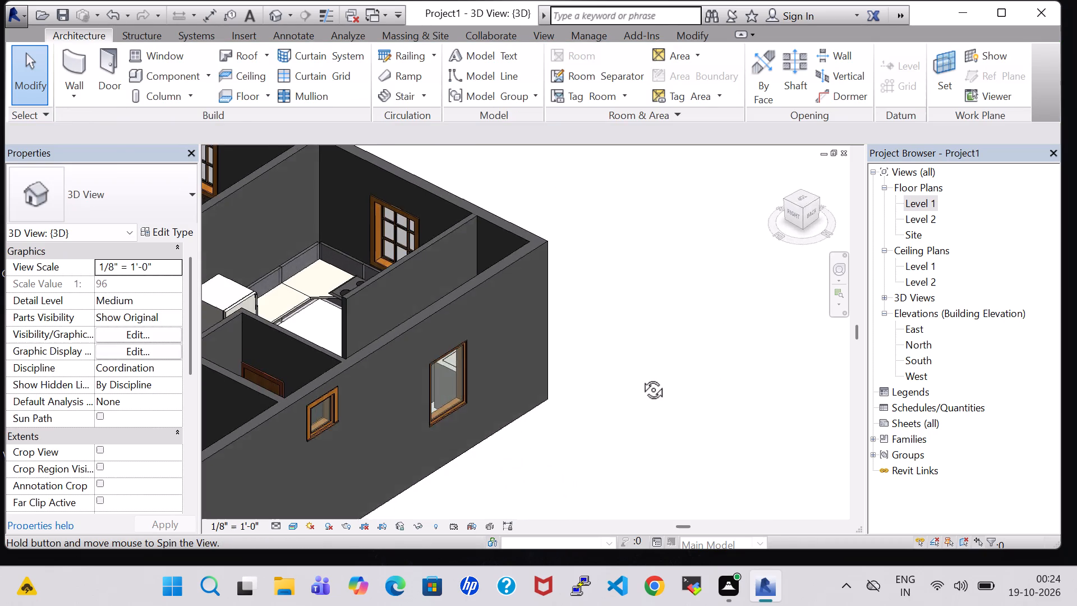
shift+middle_drag(641, 377, 742, 367)
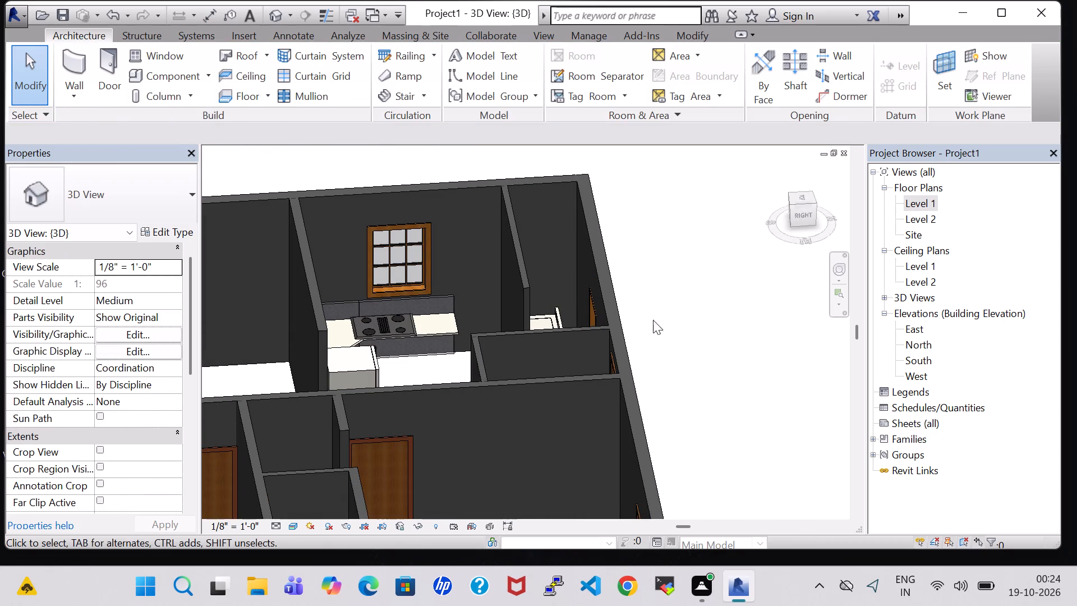
click(383, 329)
key(Right)
key(Right)
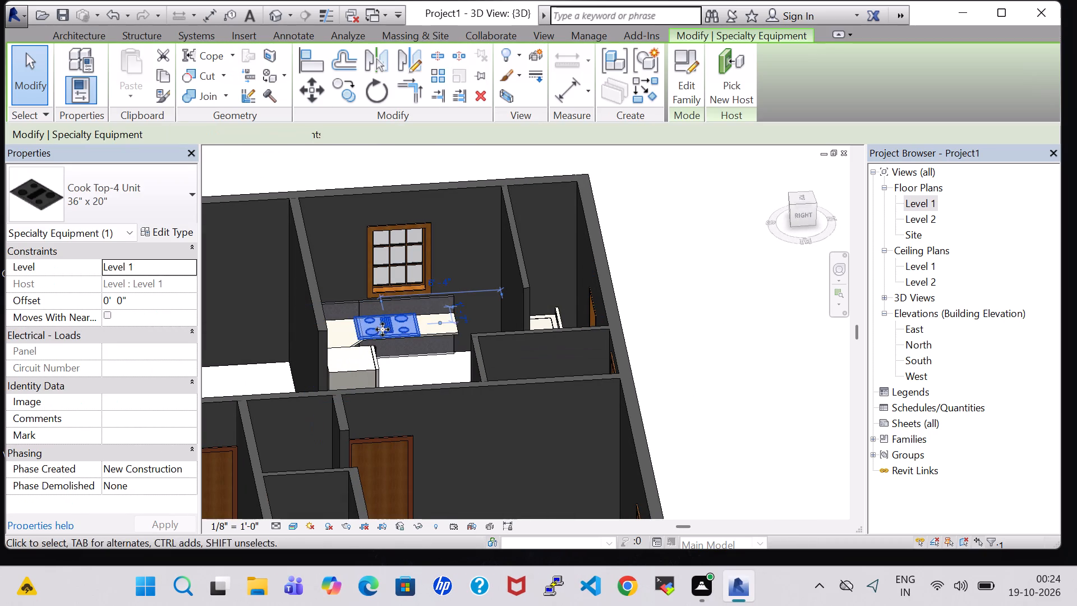
key(Right)
key(Right)
key(Right)
key(Right)
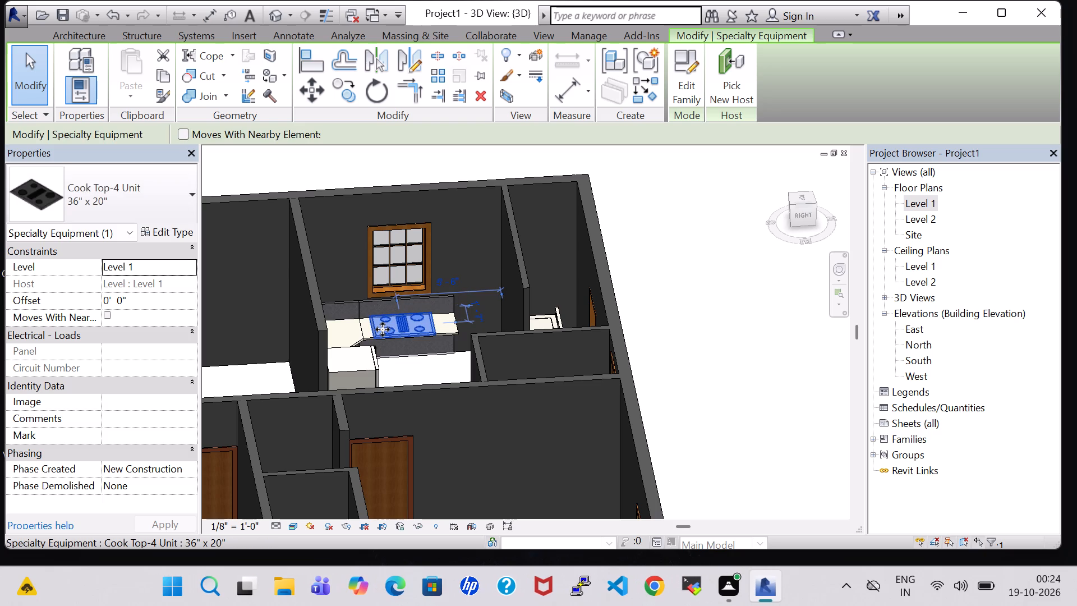
key(Left)
click(705, 261)
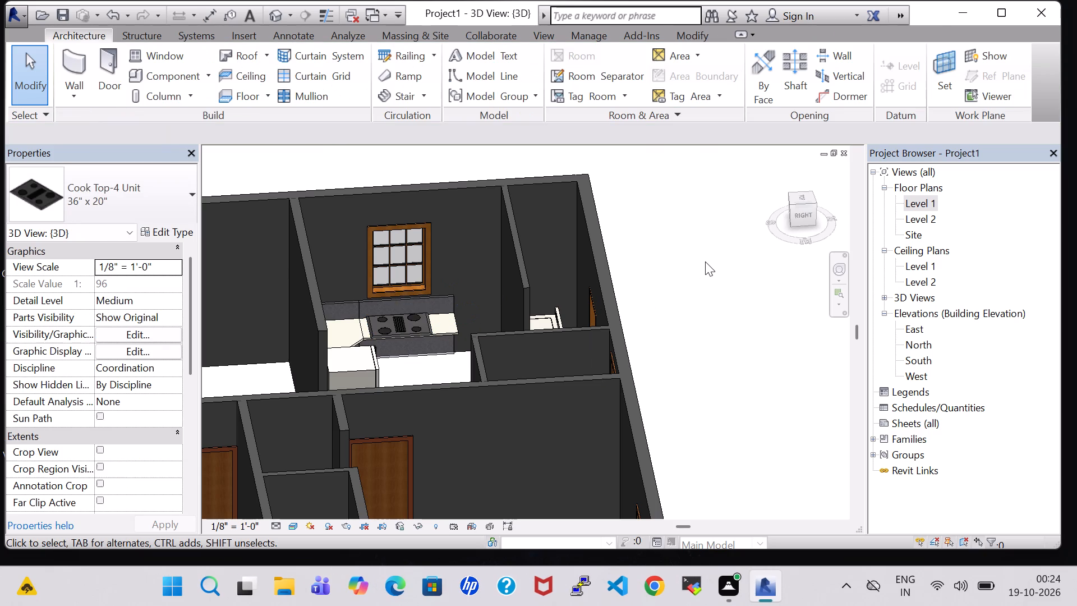
Load the Microwave family from the Domestic folder of Specialty Equipment for placement in the Level 1 floor plan.
middle_drag(705, 261, 588, 297)
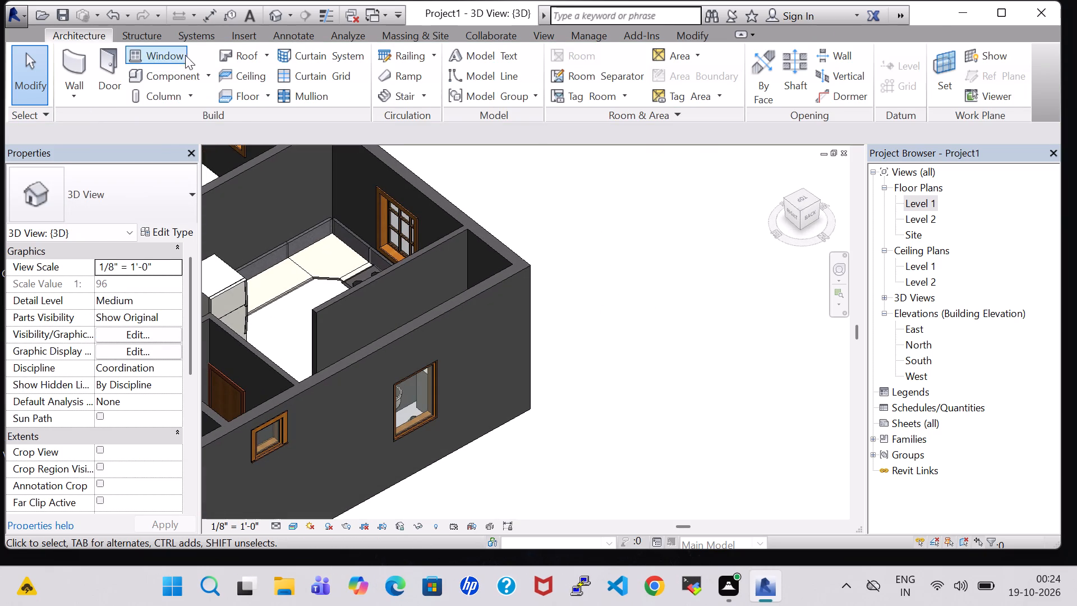
click(180, 71)
double_click(917, 198)
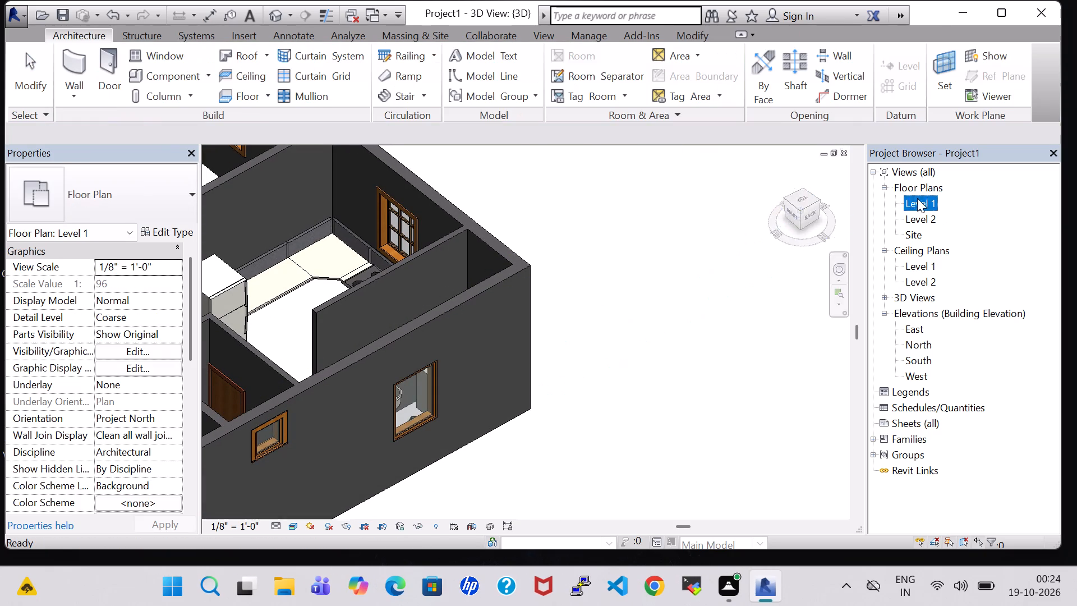
scroll(676, 199, down, 2)
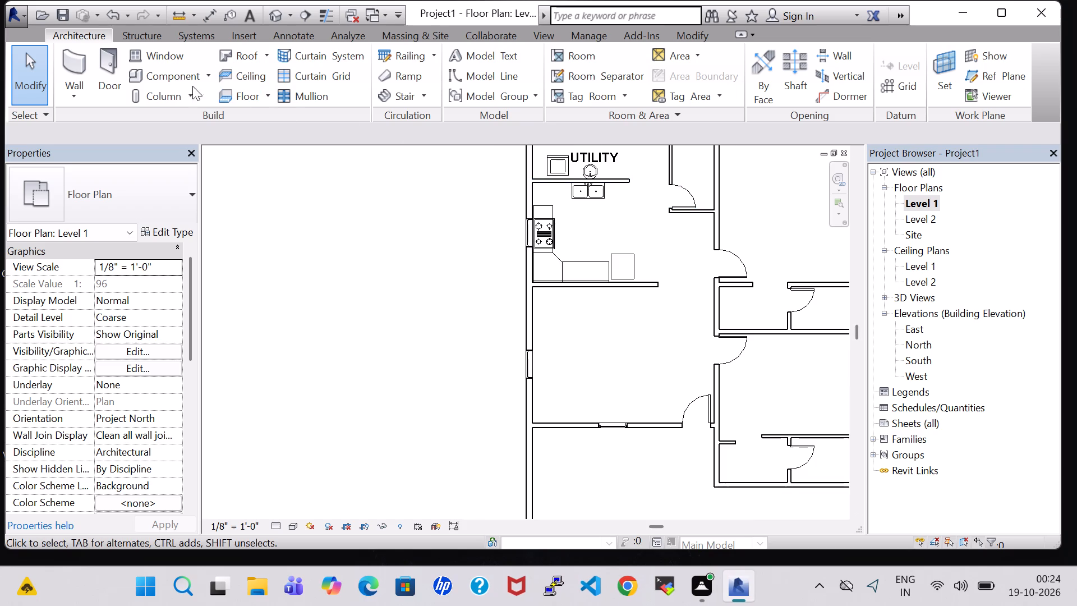
click(168, 76)
click(678, 62)
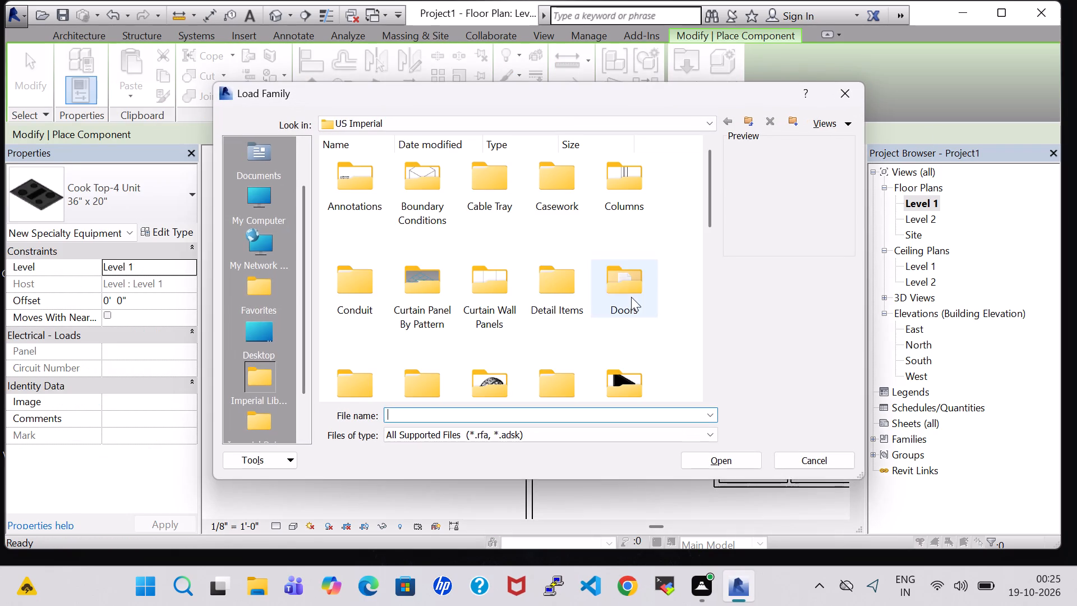
click(470, 385)
key(s)
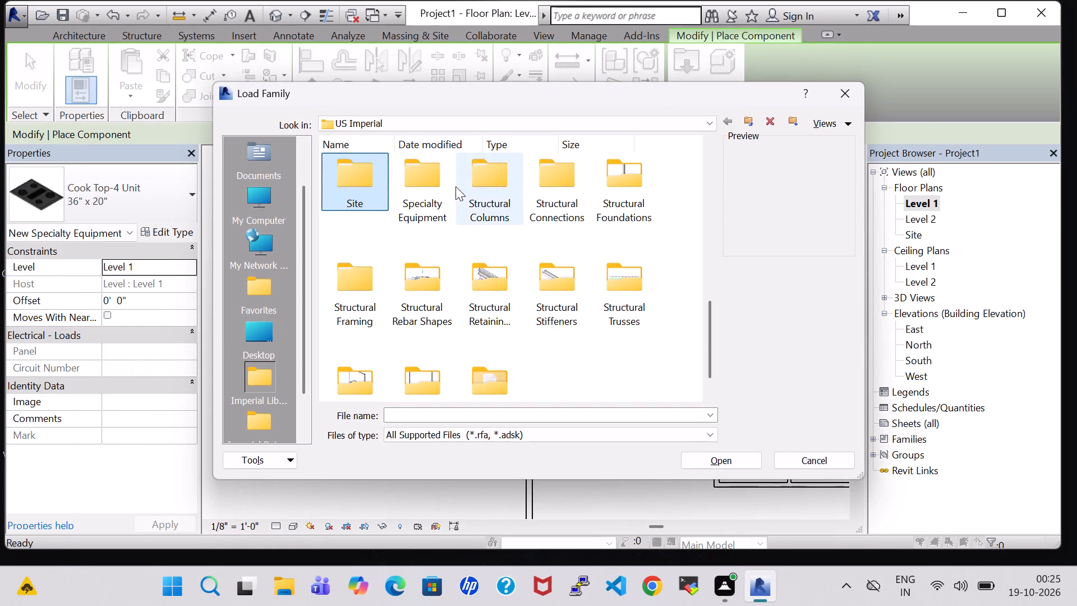
double_click(423, 185)
double_click(445, 175)
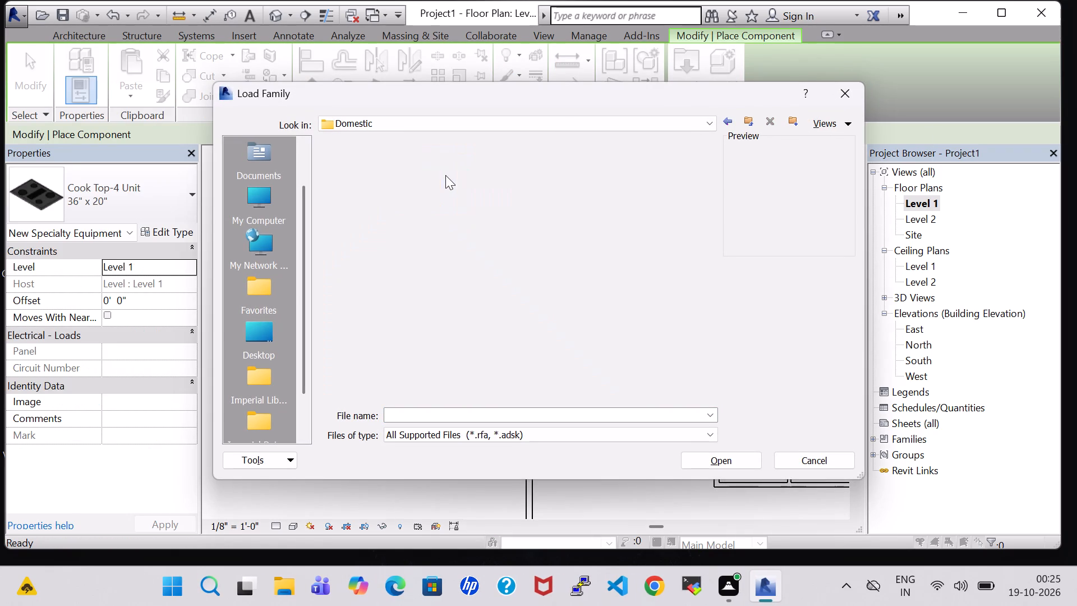
drag(426, 286, 436, 287)
click(735, 461)
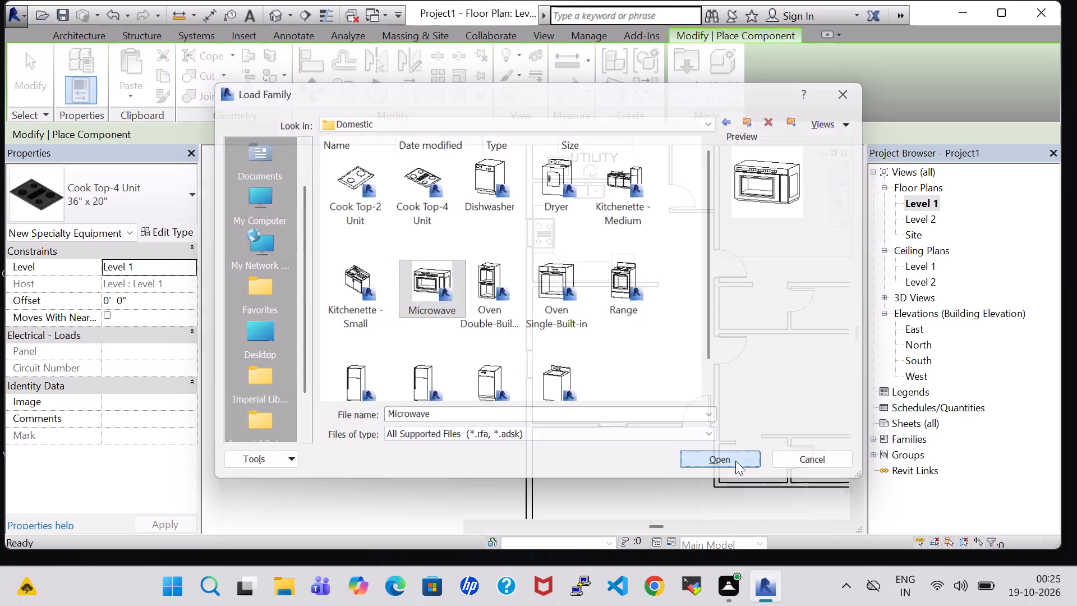
Place the Microwave 30" x 16" x 18" on the kitchen's south counter beside the refrigerator.
scroll(584, 278, up, 4)
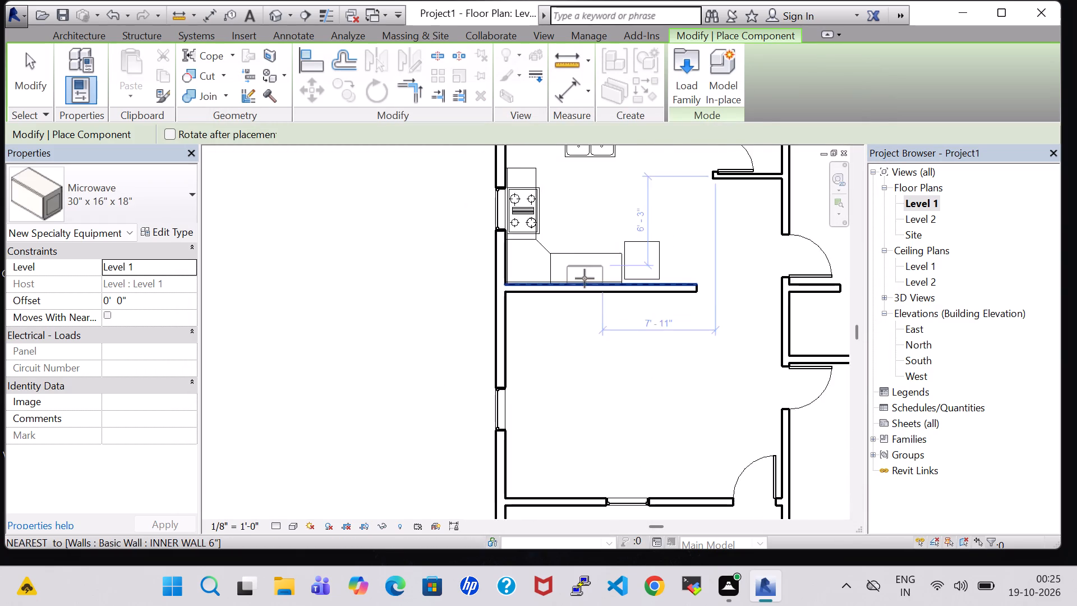
scroll(584, 278, up, 2)
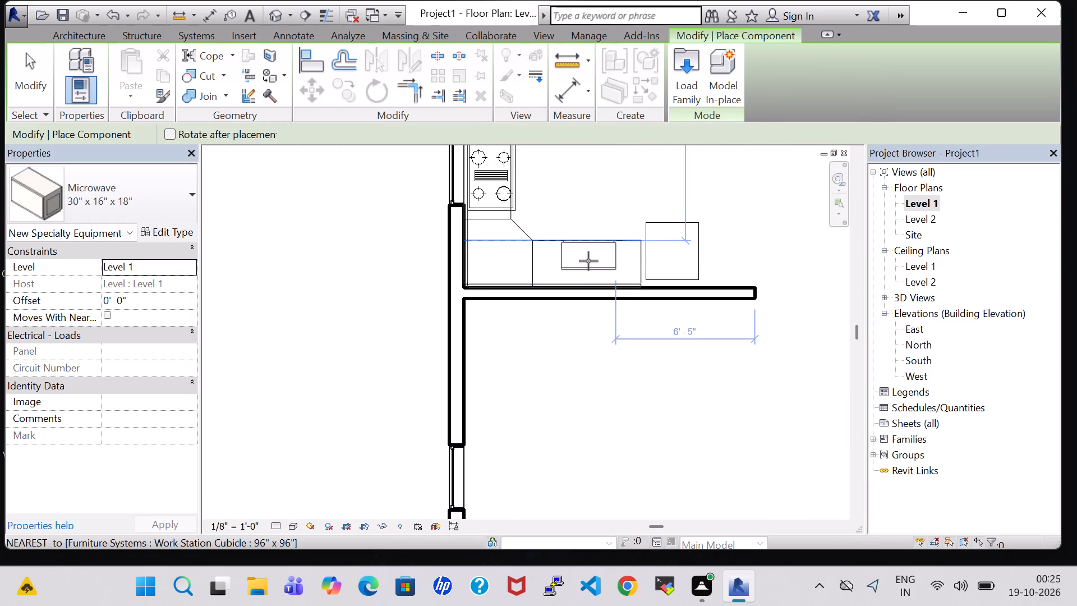
scroll(589, 268, up, 3)
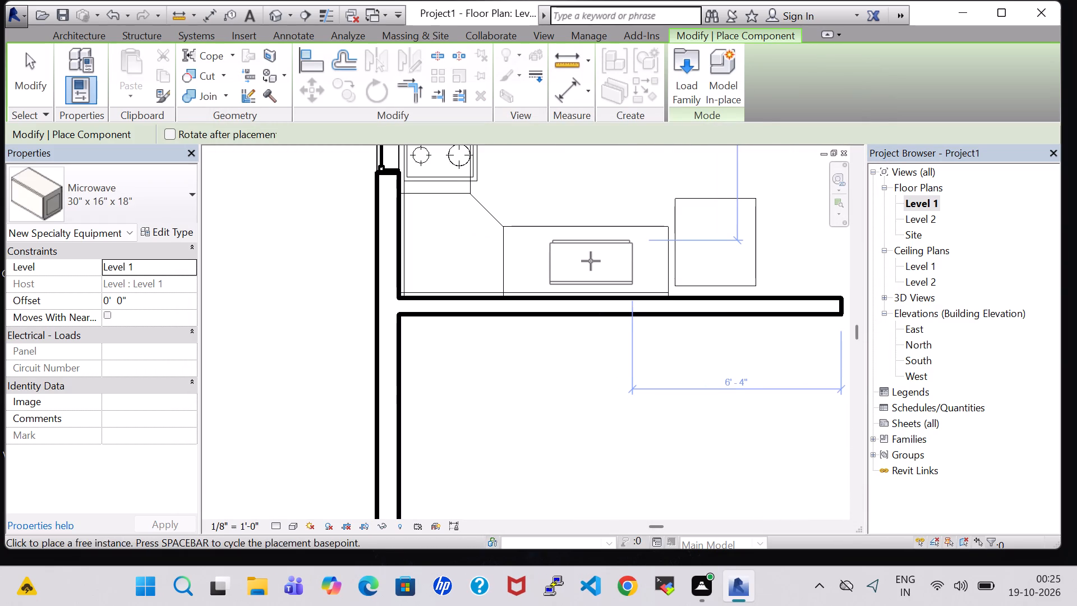
click(591, 261)
key(Escape)
key(Escape)
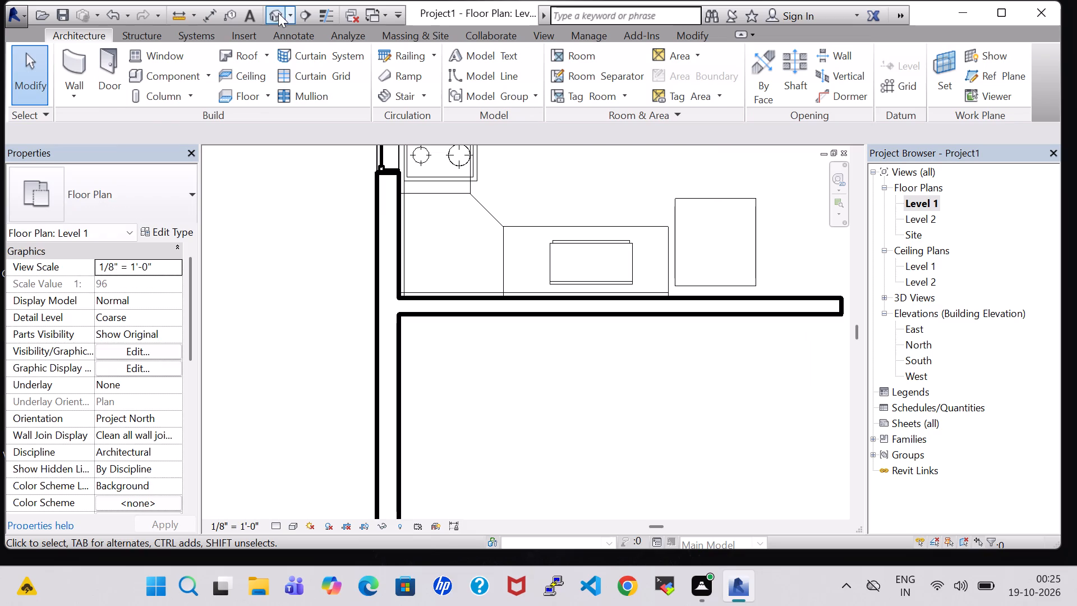
Rotate the microwave 180° in the 3D view so its front faces into the kitchen.
click(278, 16)
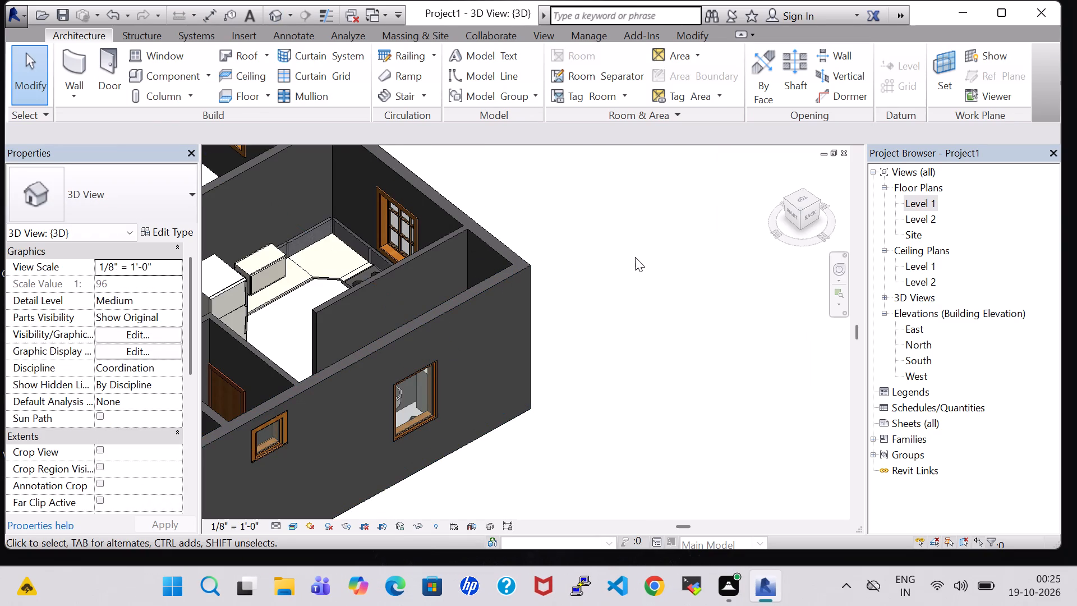
shift+middle_drag(636, 258, 588, 268)
click(283, 215)
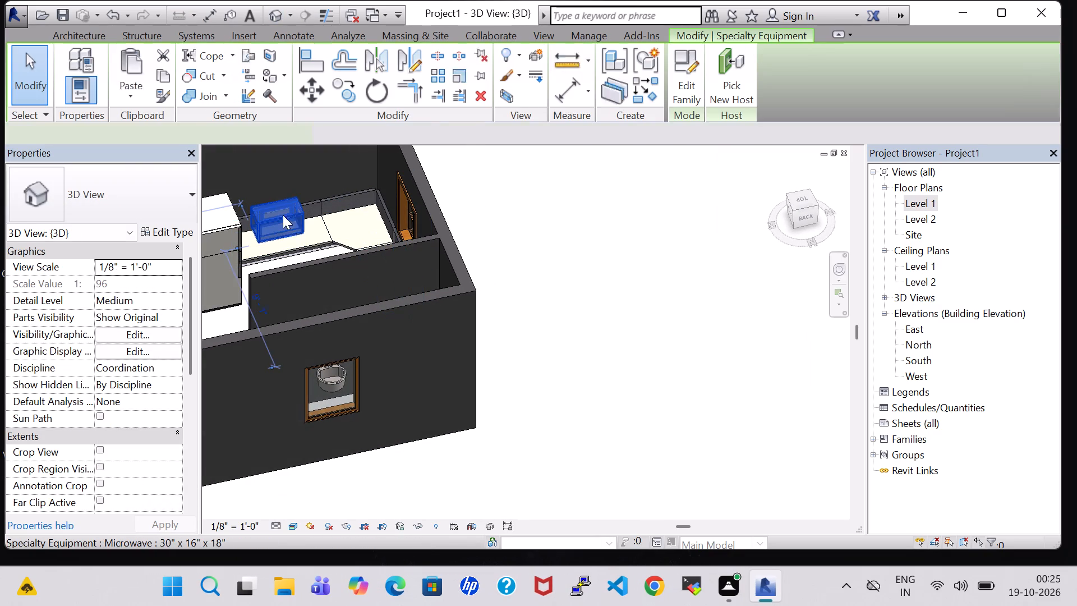
key(space)
key(space)
click(566, 253)
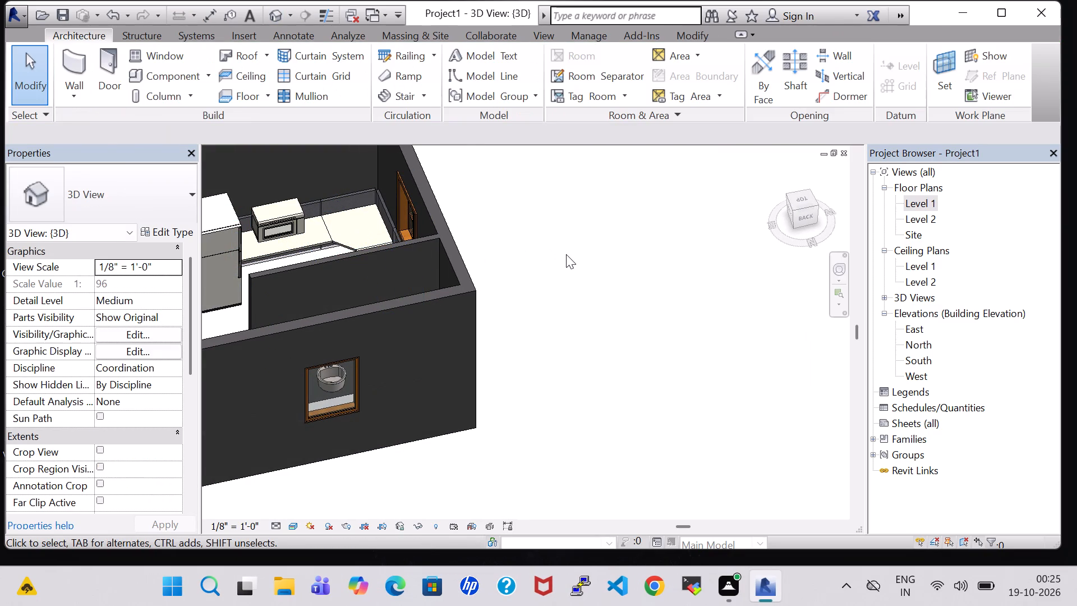
Nudge the microwave slightly forward on the counter, away from the wall behind it.
scroll(564, 257, up, 2)
middle_drag(559, 320, 535, 290)
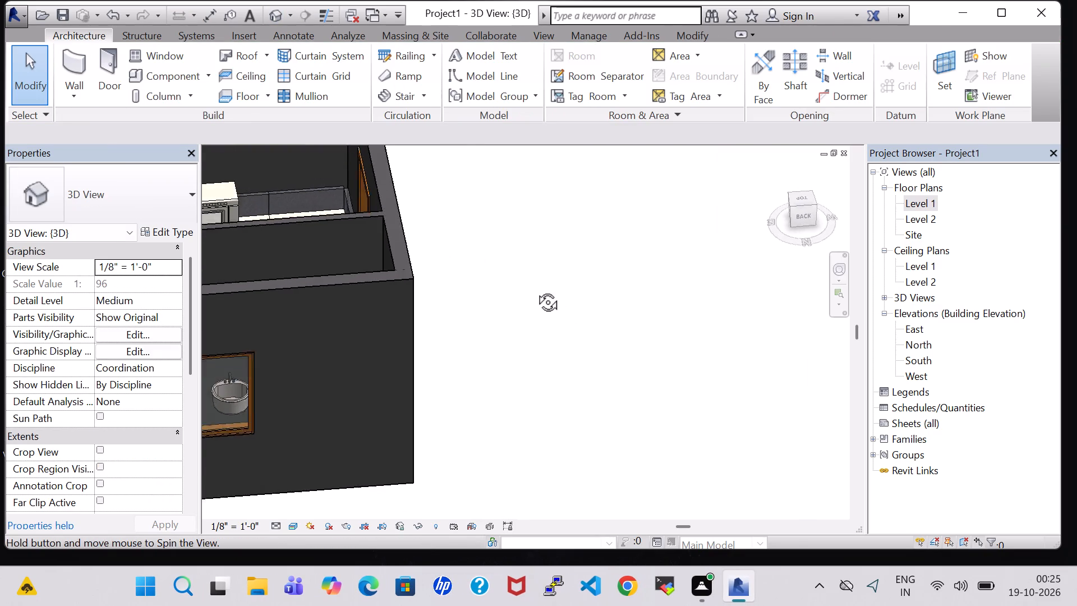
middle_drag(535, 290, 530, 286)
shift+middle_drag(506, 247, 505, 329)
middle_drag(462, 237, 602, 452)
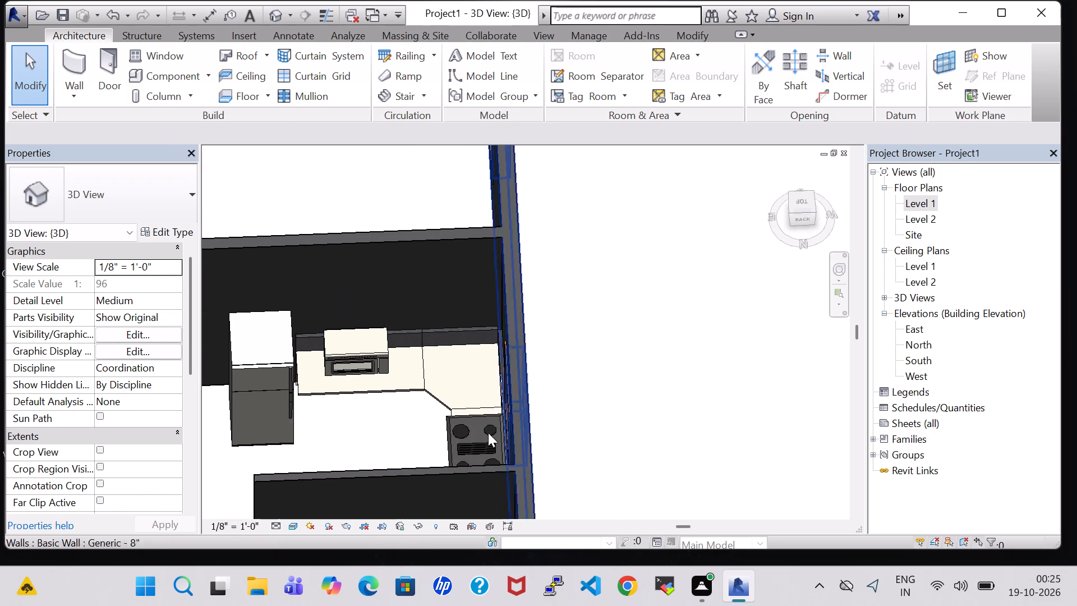
click(366, 355)
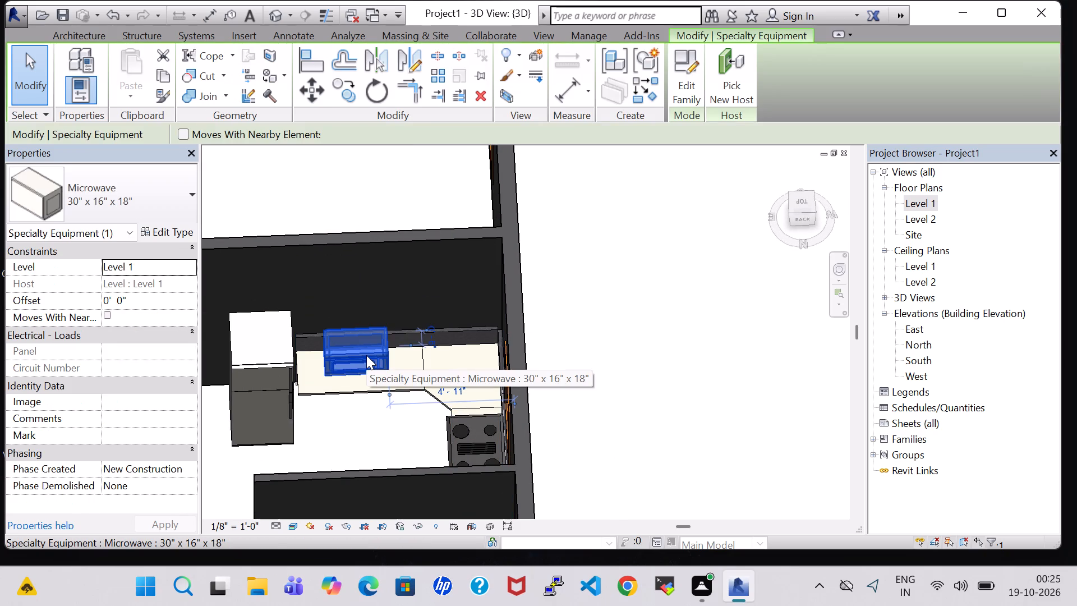
key(Down)
click(641, 348)
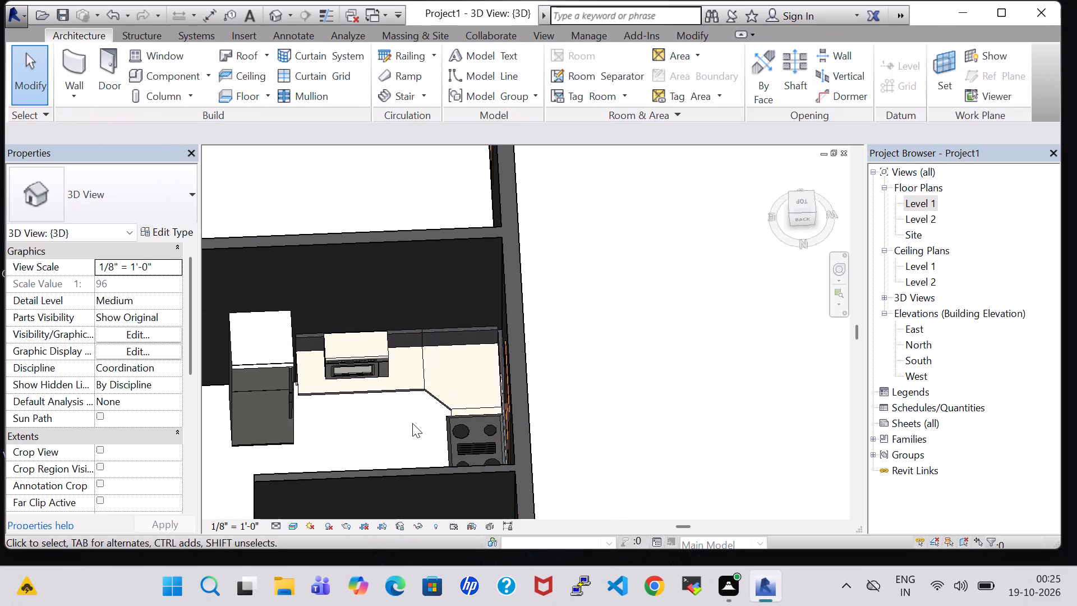
Place tagged rooms in the kitchen area and the small enclosed room beside the utility on the Level 1 floor plan.
shift+middle_drag(407, 423, 388, 352)
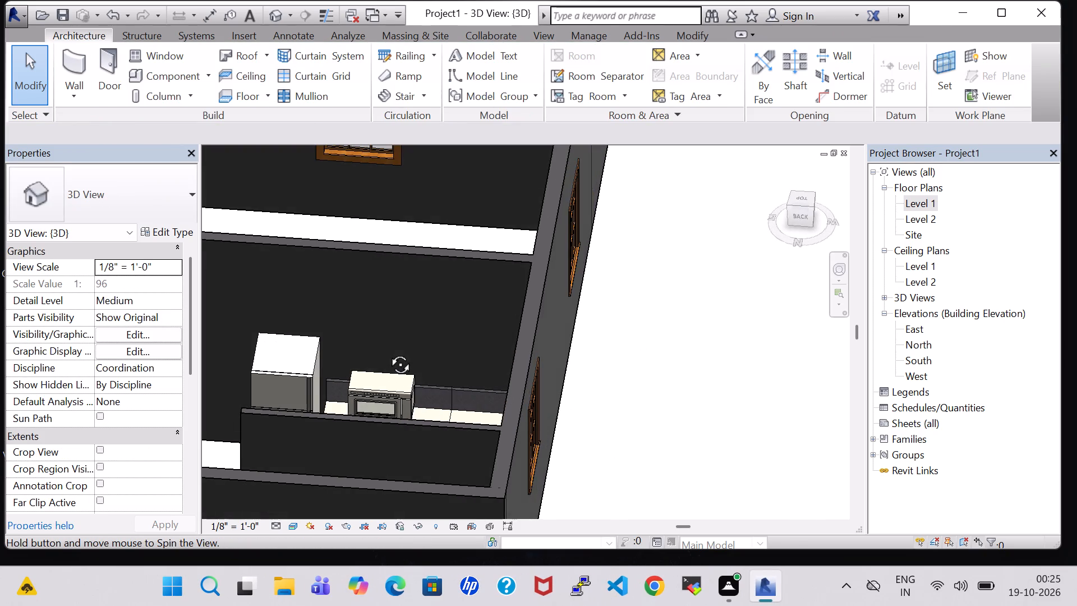
shift+middle_drag(388, 352, 395, 388)
double_click(926, 205)
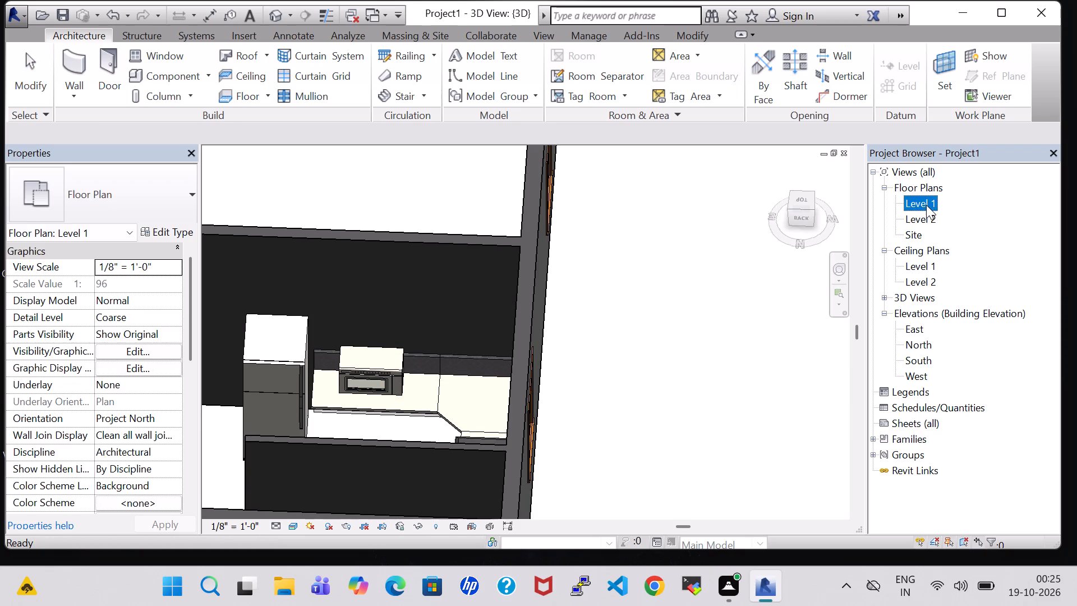
scroll(635, 283, down, 5)
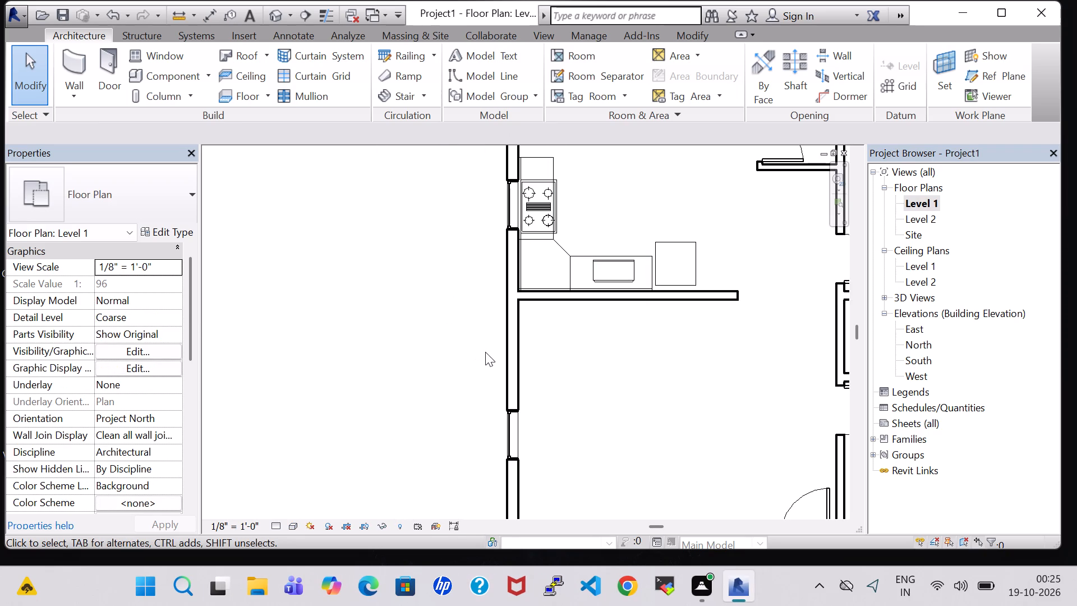
scroll(472, 328, down, 1)
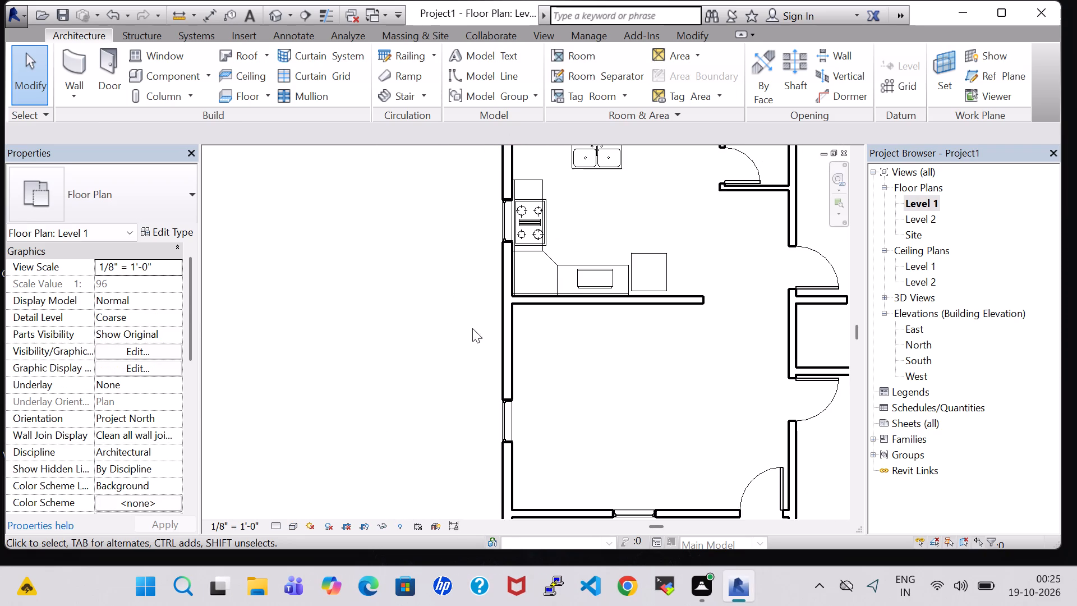
middle_drag(661, 220, 653, 375)
scroll(644, 359, down, 2)
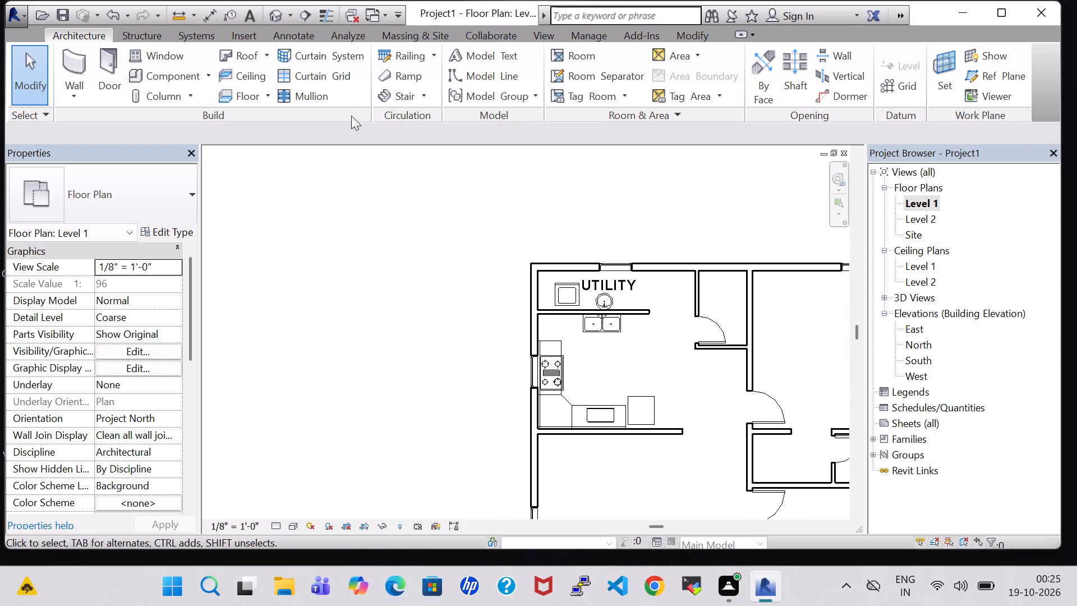
click(592, 56)
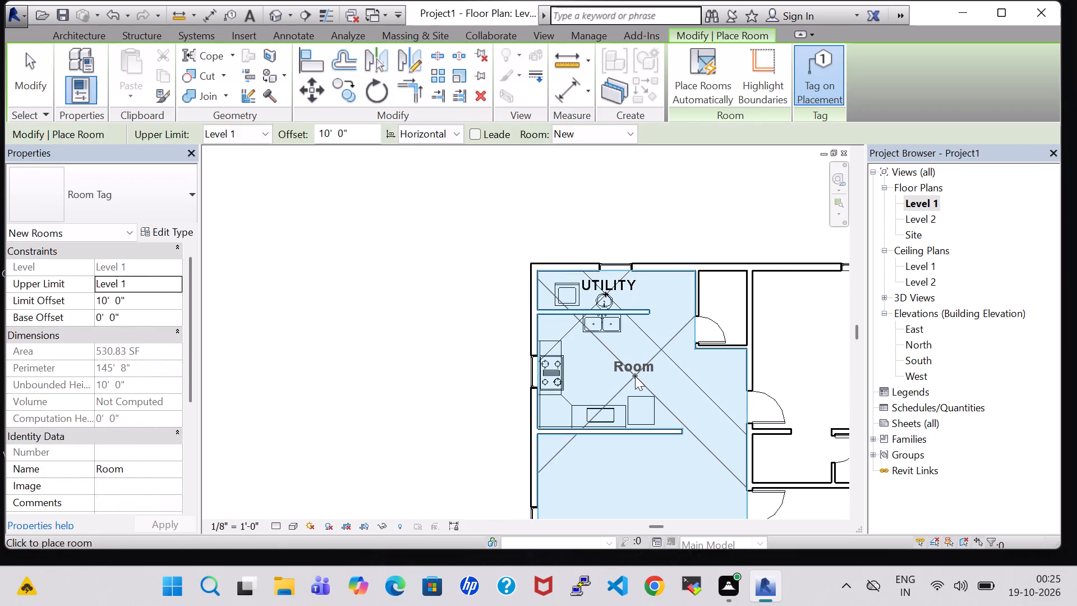
click(635, 376)
click(902, 527)
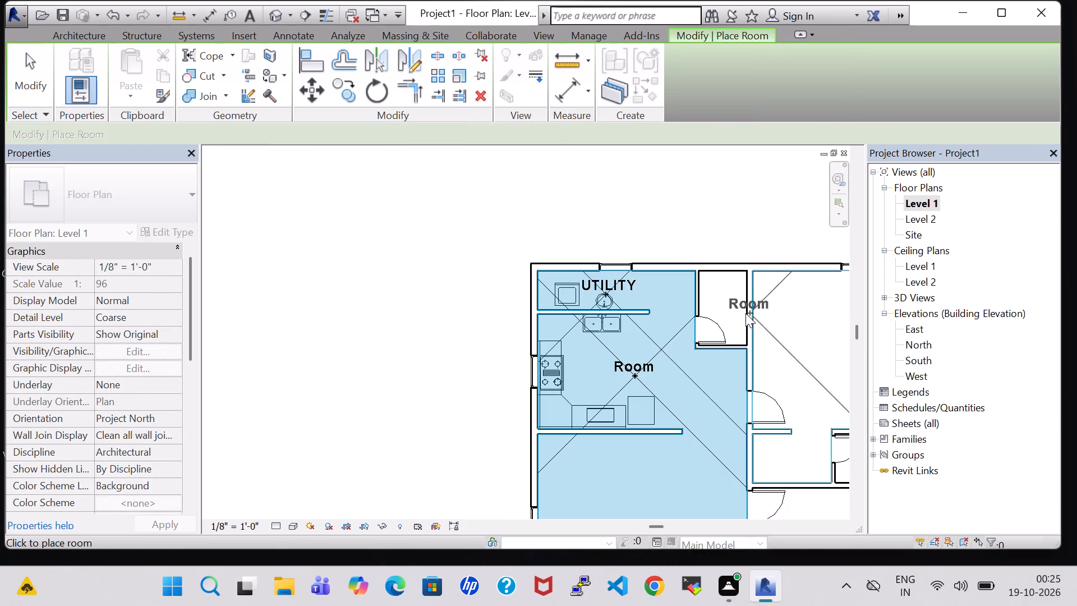
click(724, 314)
key(Escape)
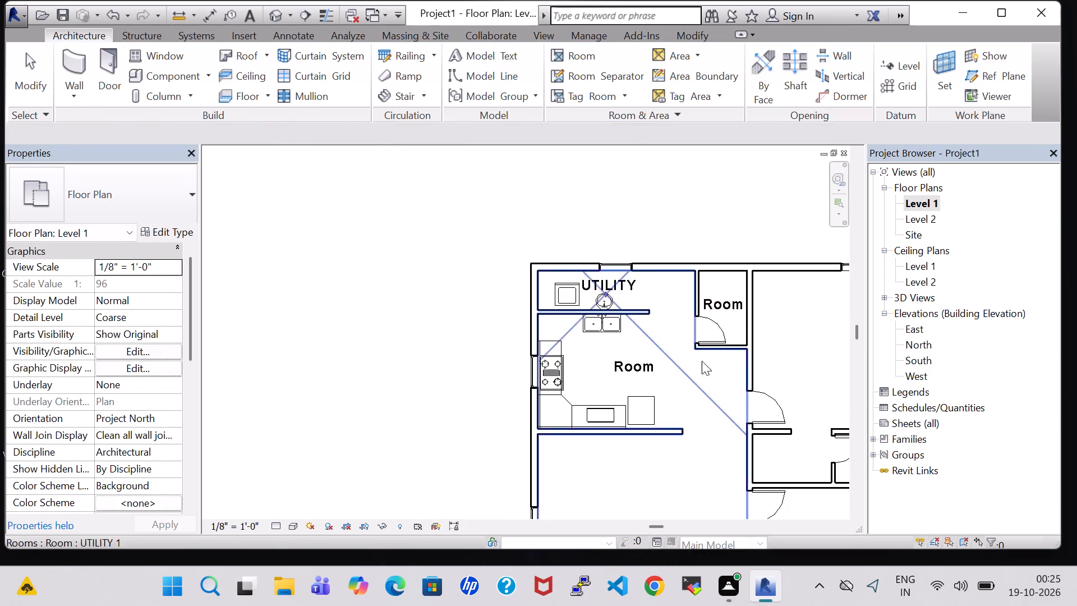
key(Escape)
Rename the small room beside the utility as STORE in capital letters.
double_click(722, 302)
key(BackSpace)
text(store)
key(Return)
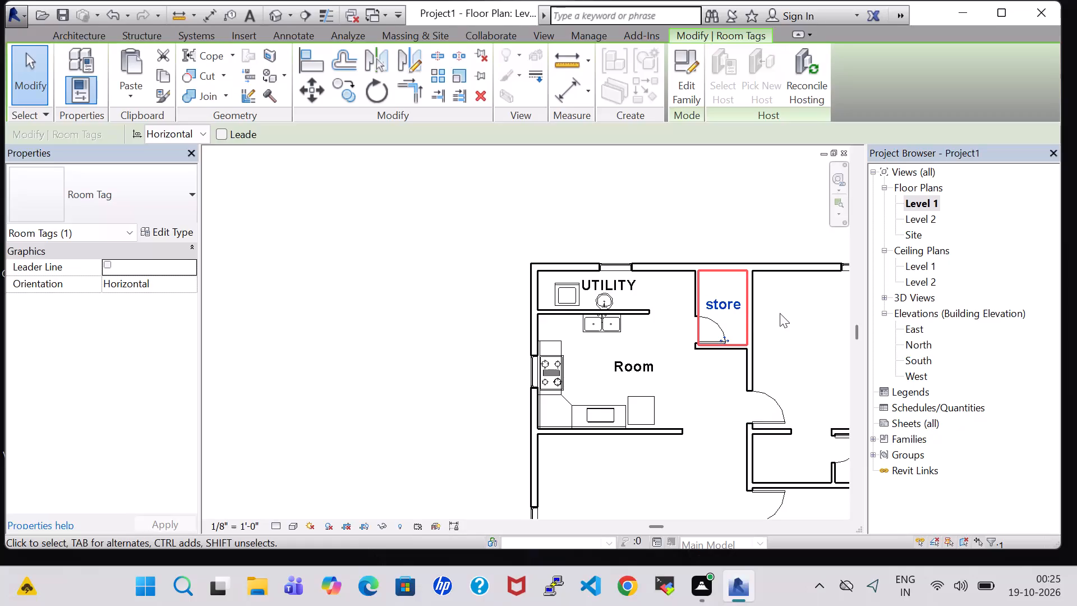
double_click(725, 307)
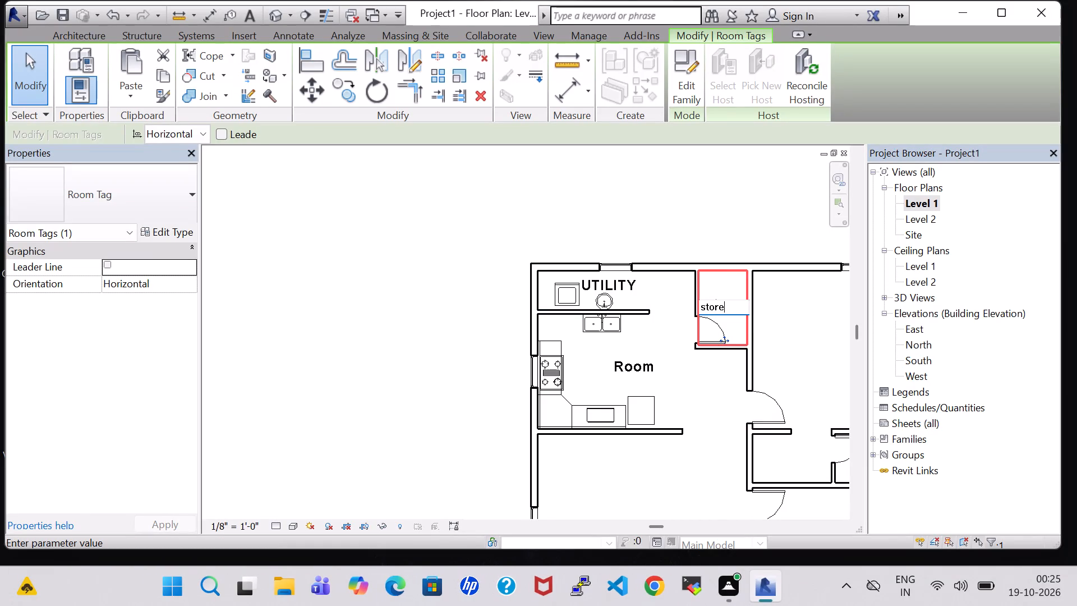
key(BackSpace)
key(BackSpace)
key(BackSpace)
key(BackSpace)
key(BackSpace)
text(STORE)
key(Return)
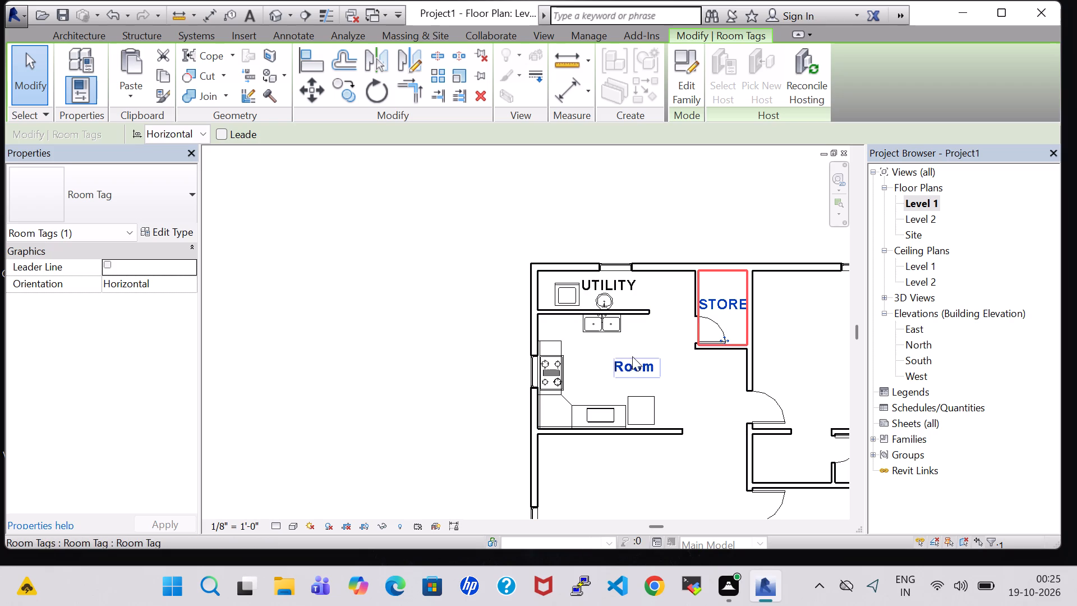
Rename the kitchen area's room tag as KITCHEN and nudge the tag slightly west.
double_click(630, 364)
key(BackSpace)
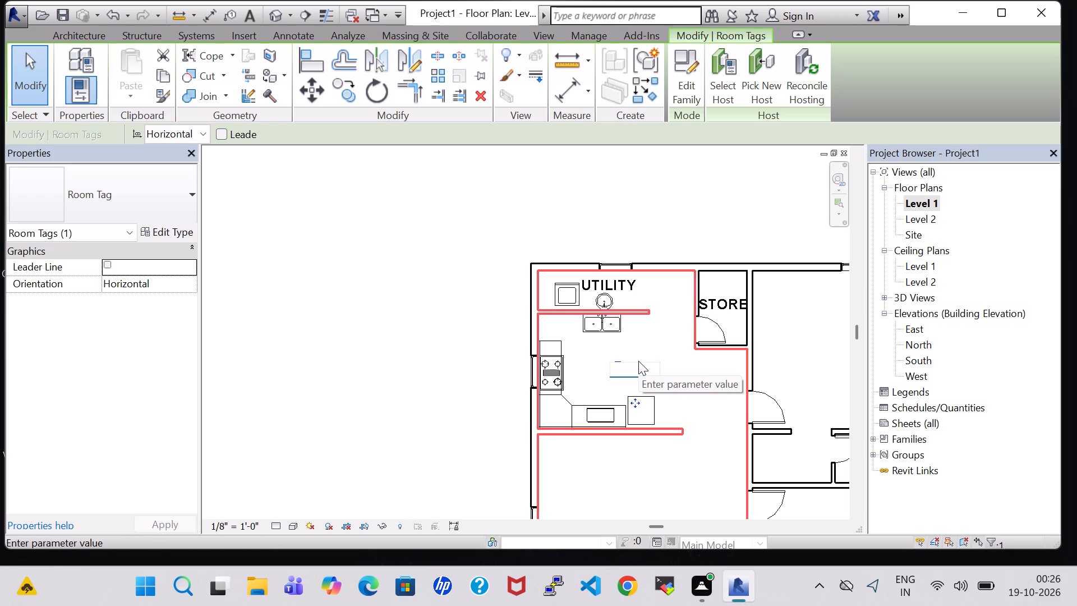
text(KITCHEN)
key(Return)
key(Left)
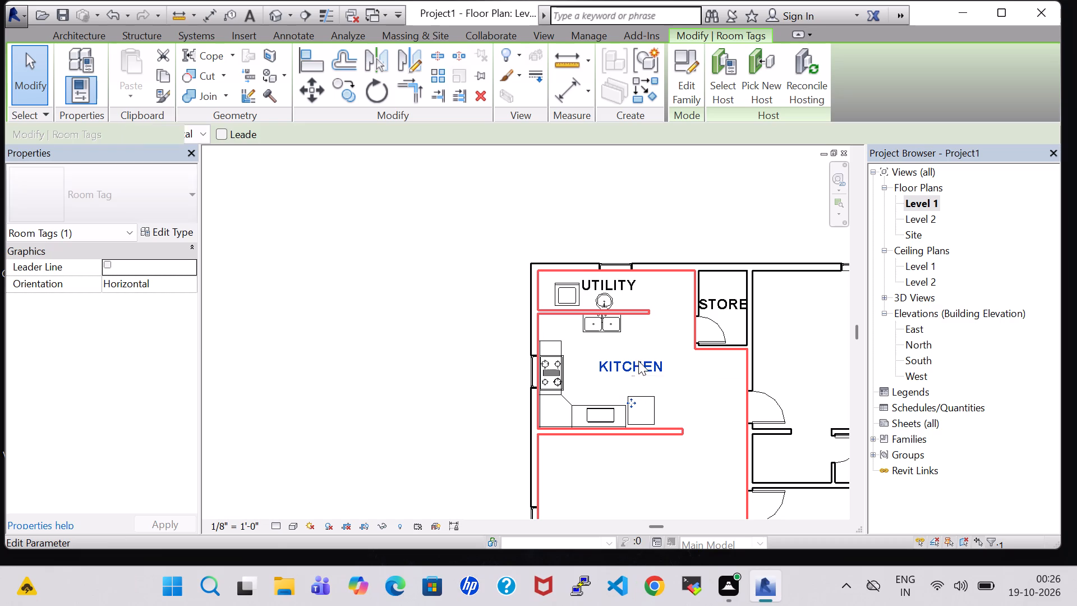
key(Left)
key(Left)
click(680, 388)
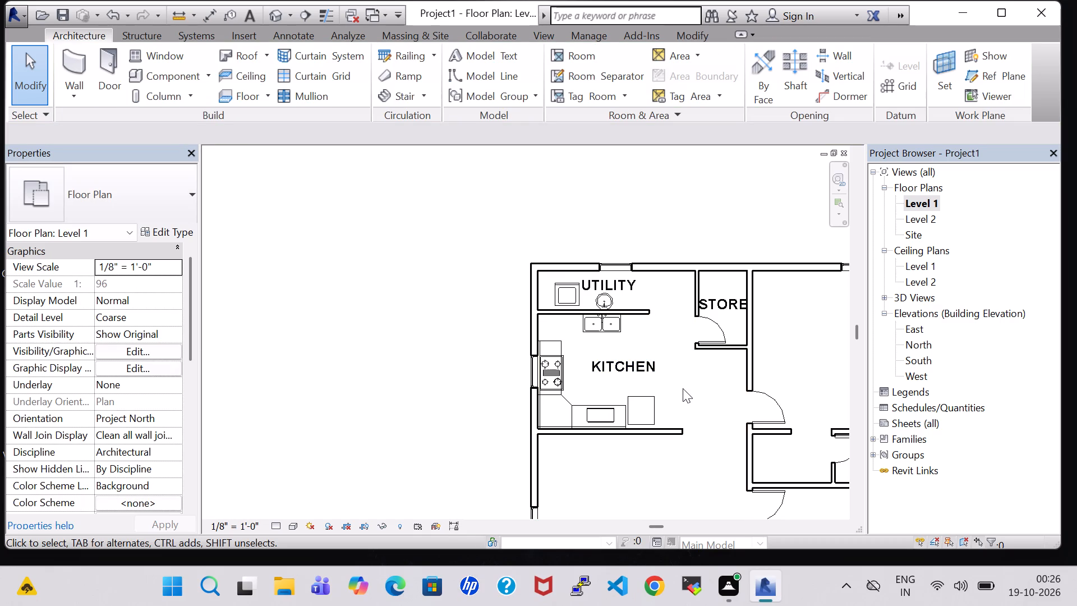
Load the Sofa family from the Seating folder of Furniture for placement as a component.
middle_drag(683, 388, 682, 346)
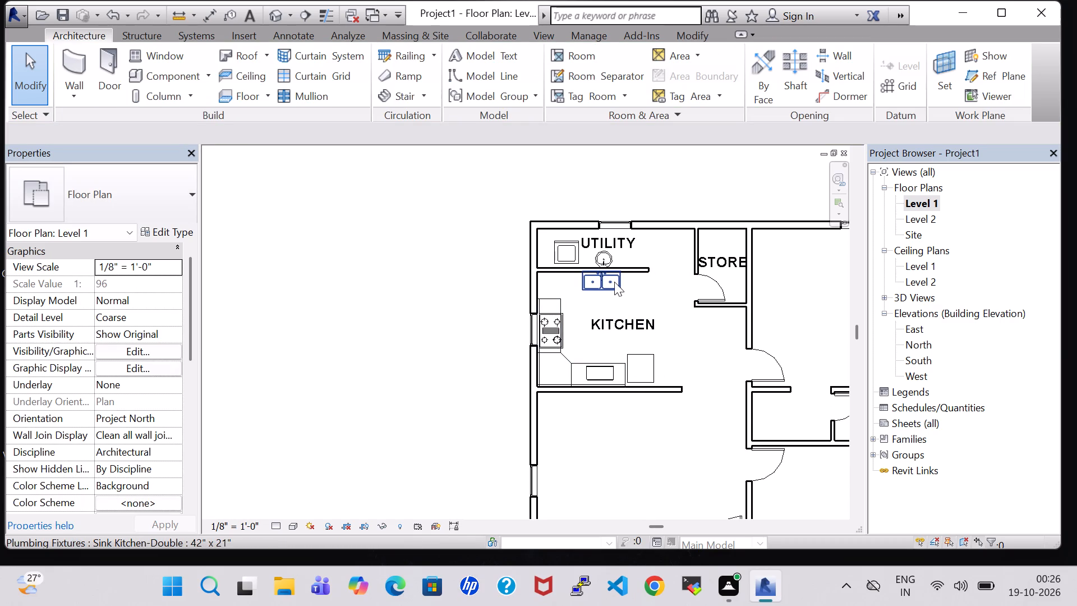
middle_drag(616, 453, 632, 352)
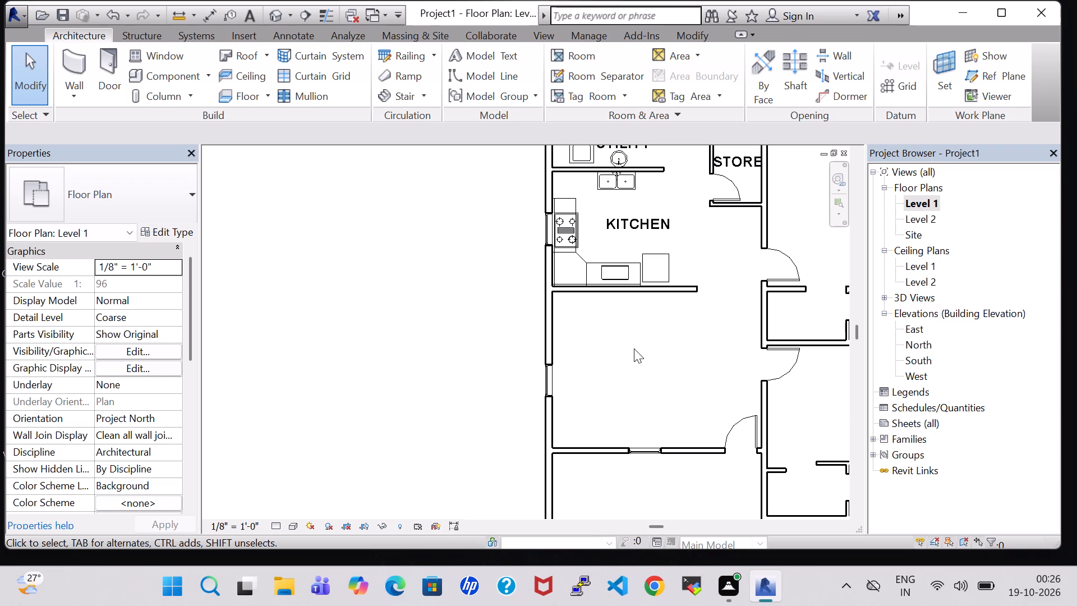
click(172, 74)
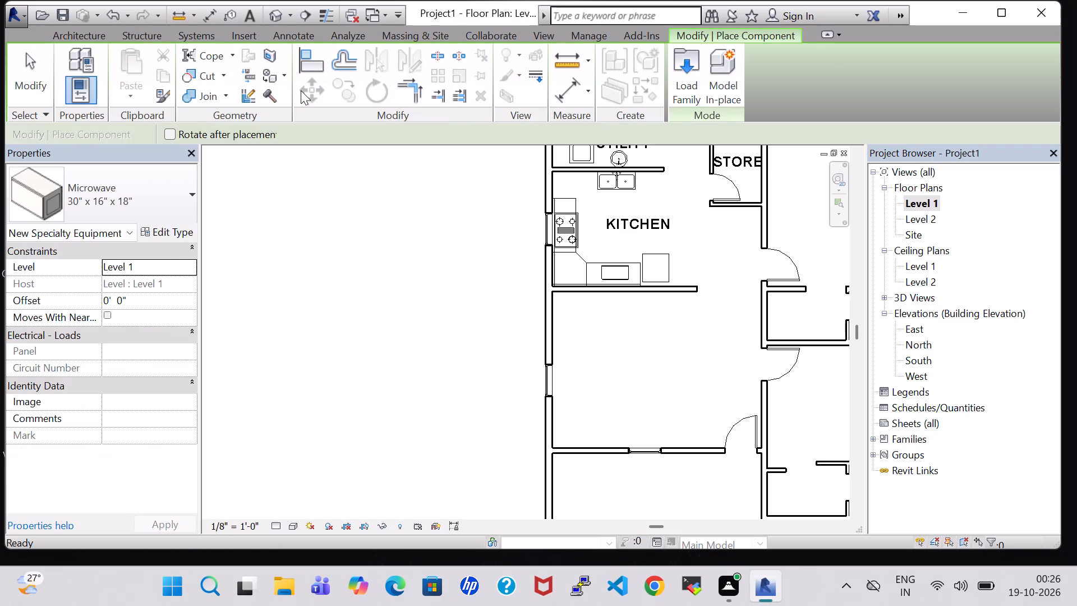
click(684, 71)
double_click(622, 378)
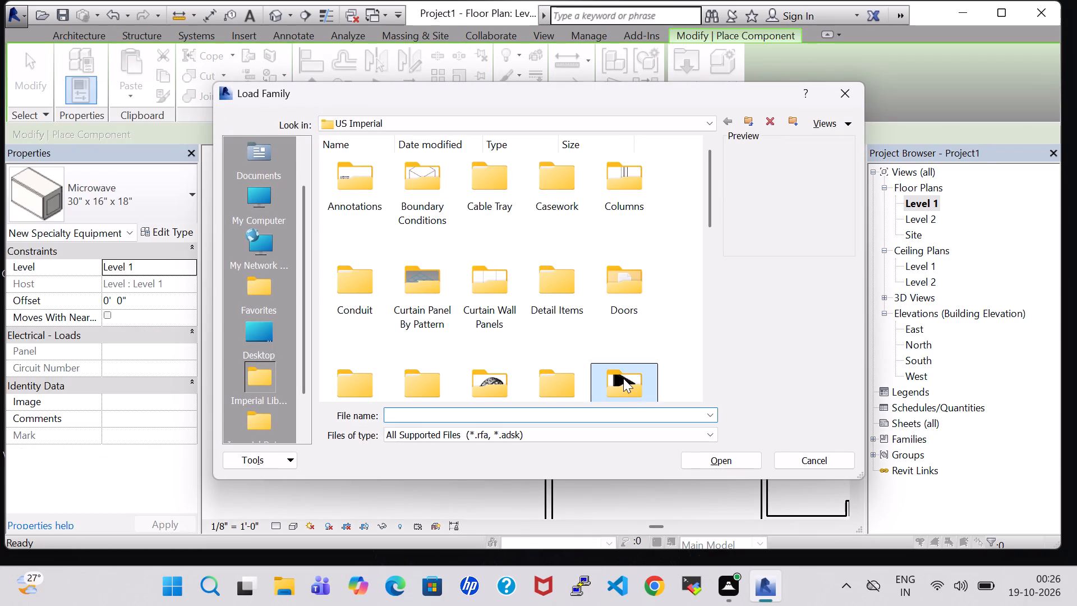
double_click(635, 357)
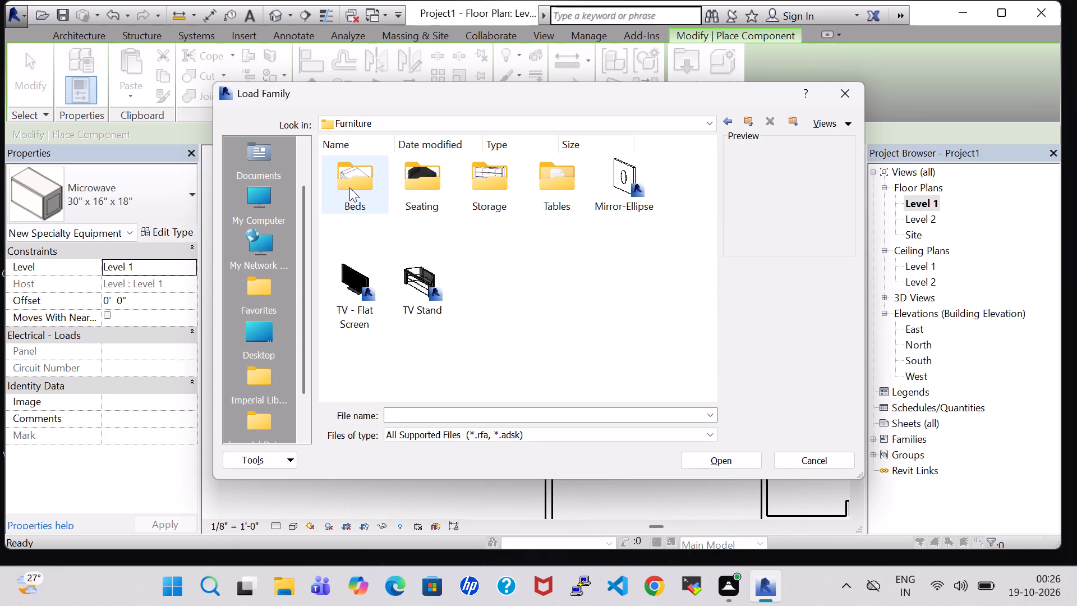
double_click(422, 192)
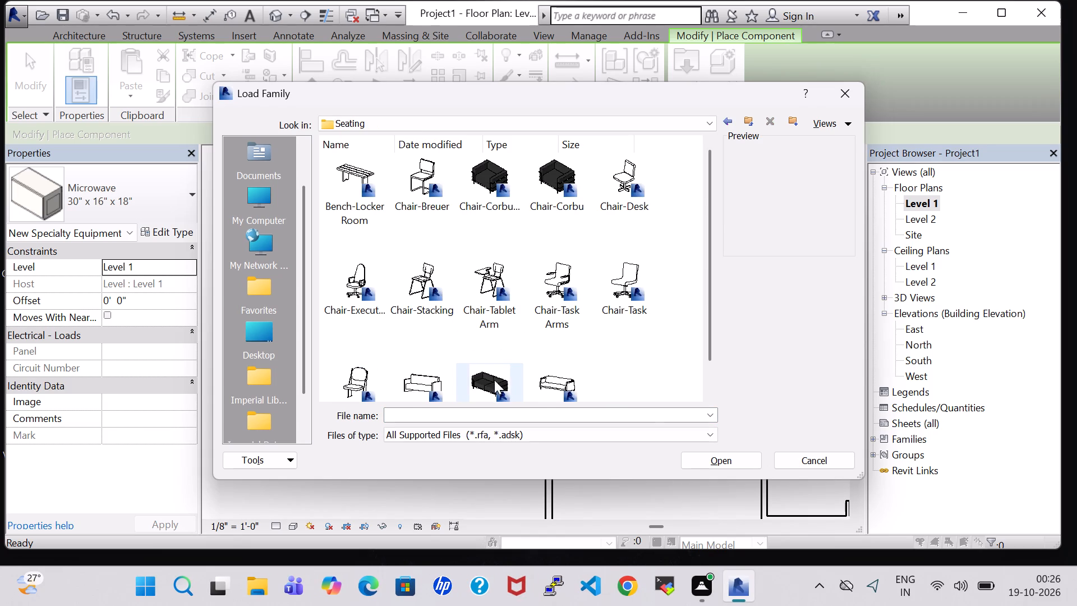
click(484, 377)
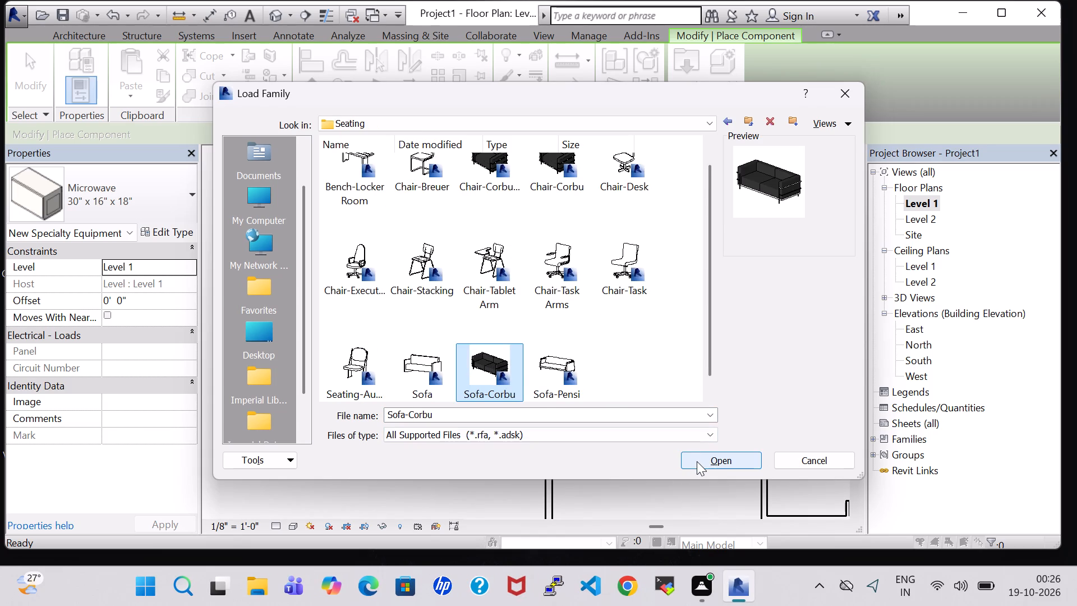
click(550, 359)
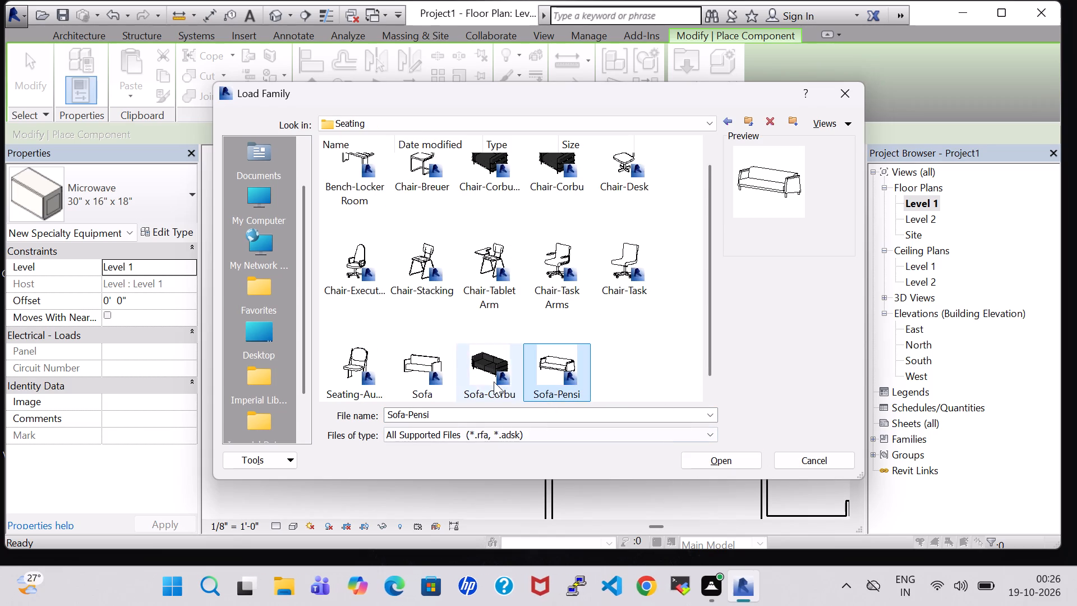
click(423, 365)
click(728, 459)
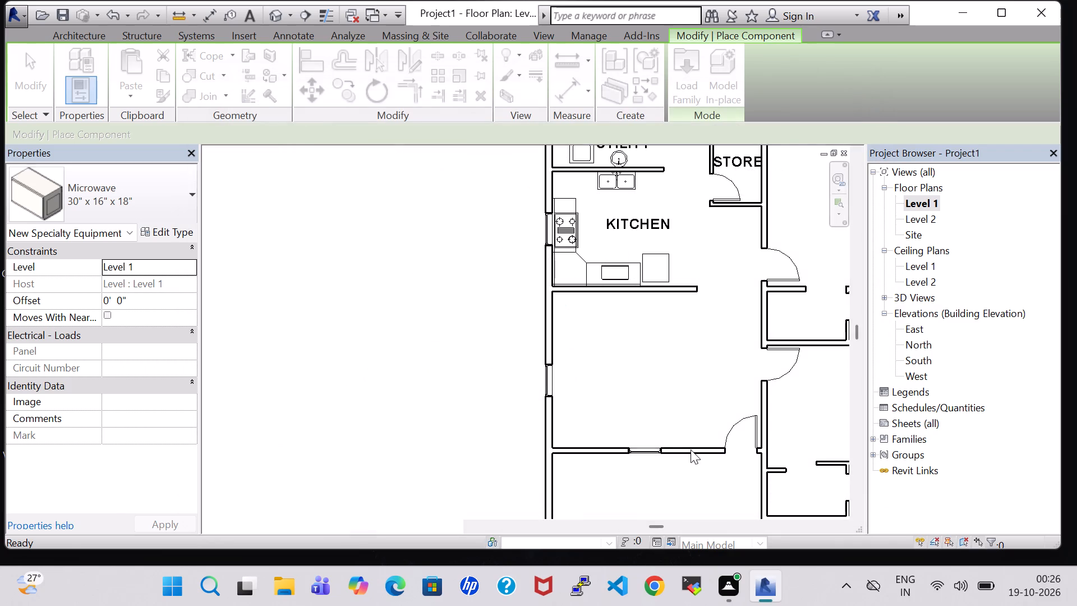
Choose the 72" type in the Sofa's type properties and place it facing east at the west wall's window, south of the kitchen.
click(175, 199)
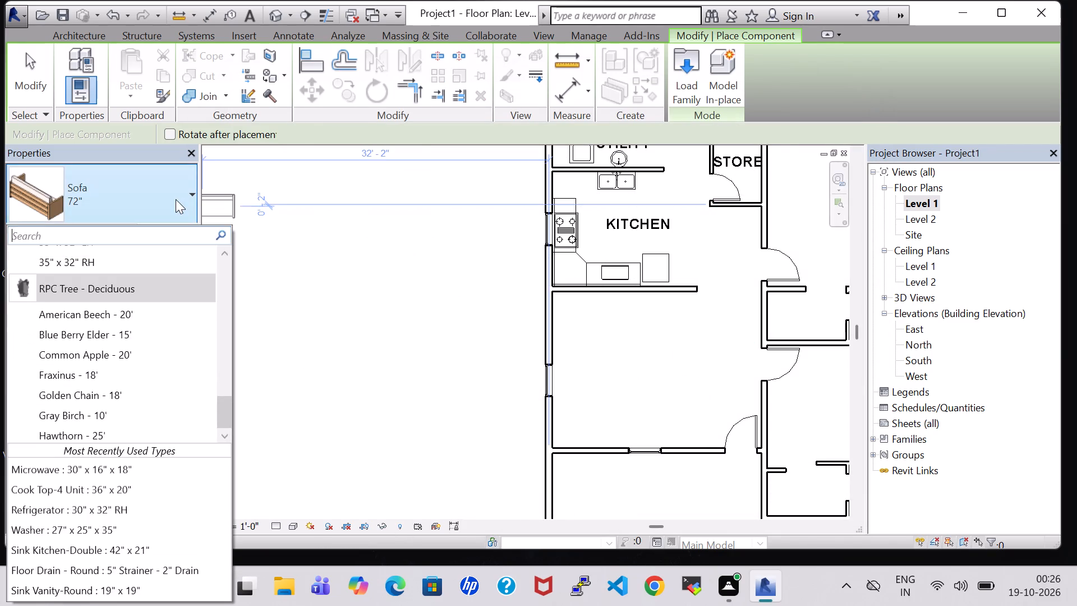
click(171, 194)
click(173, 235)
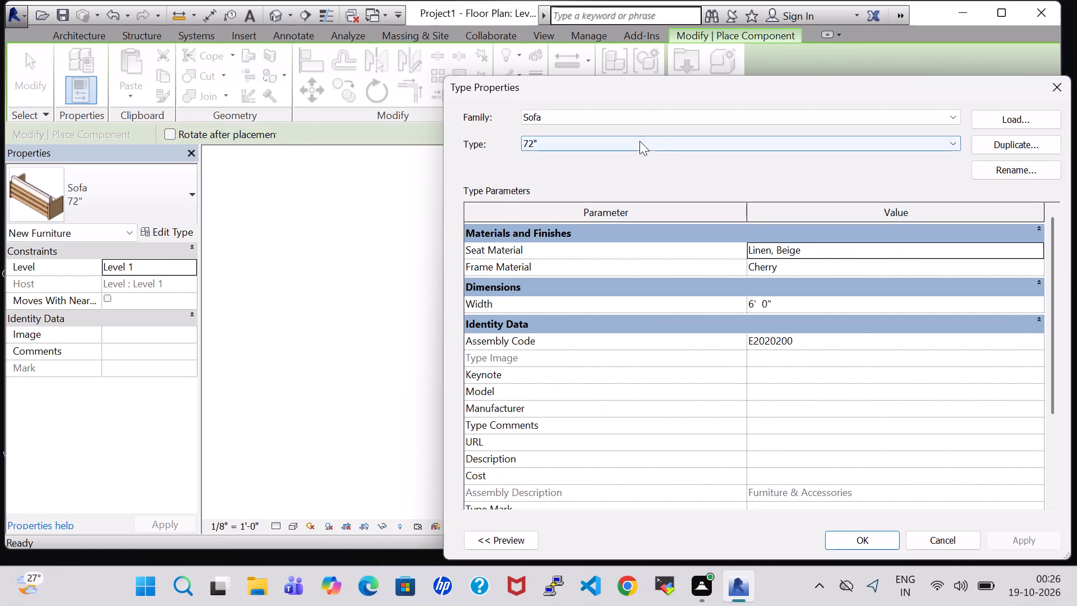
click(639, 141)
click(636, 165)
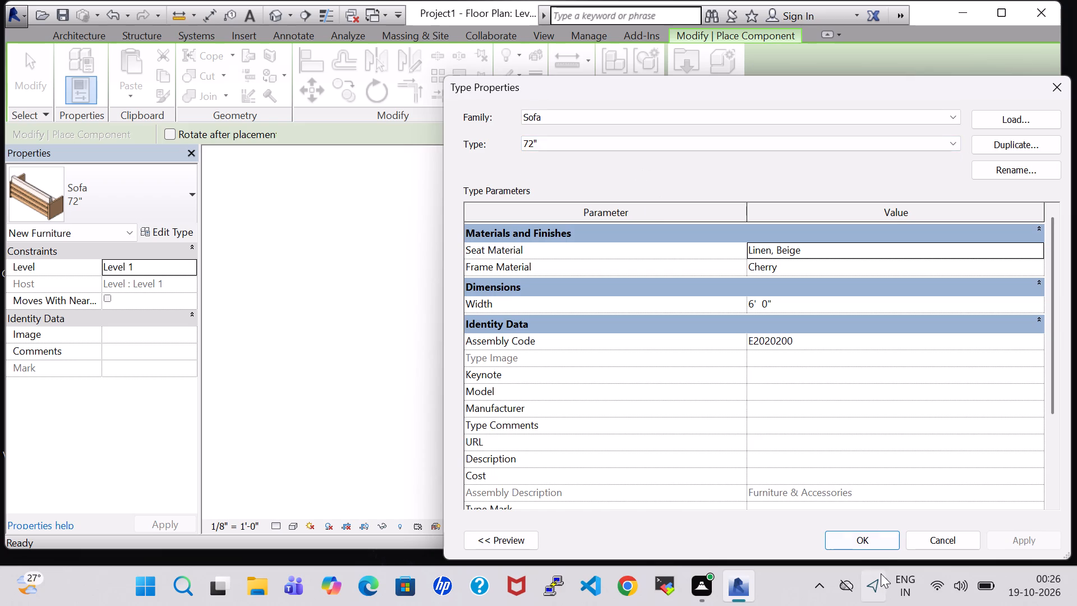
click(871, 537)
key(space)
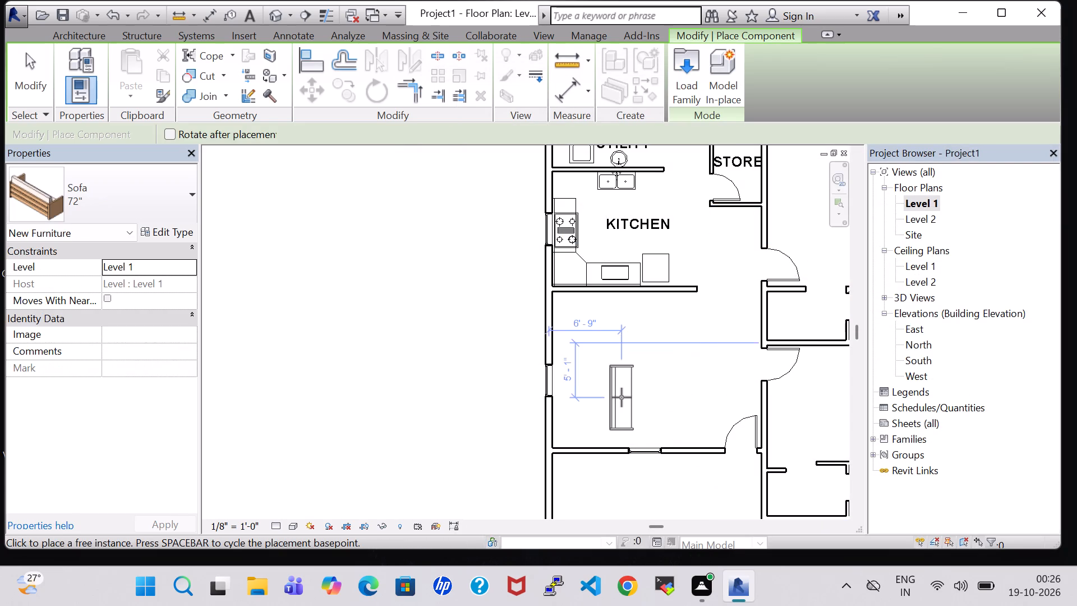
key(space)
key(space)
key(space)
key(space)
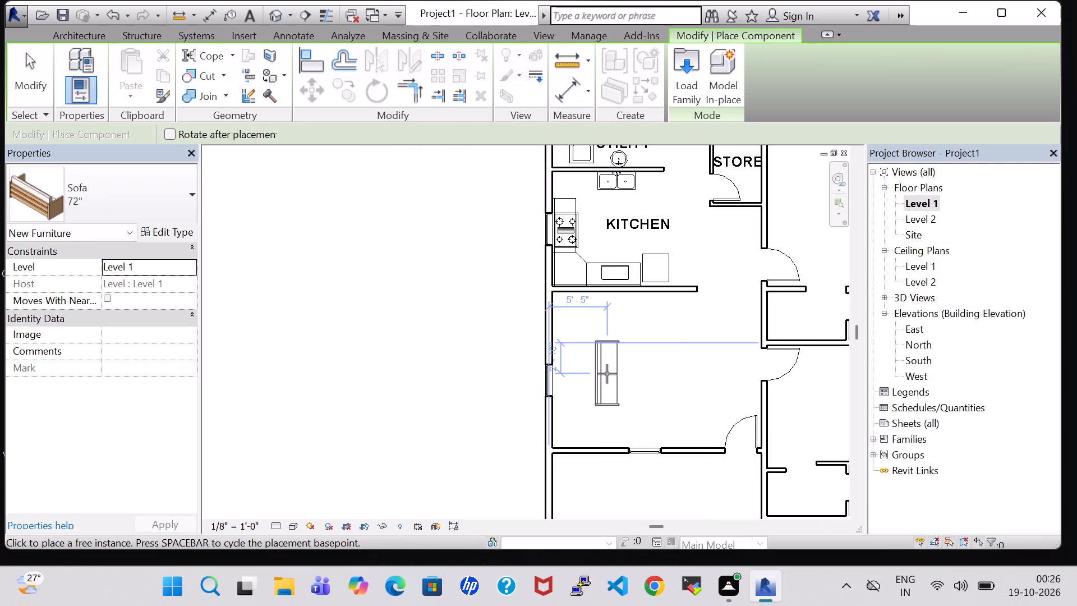
scroll(580, 369, up, 2)
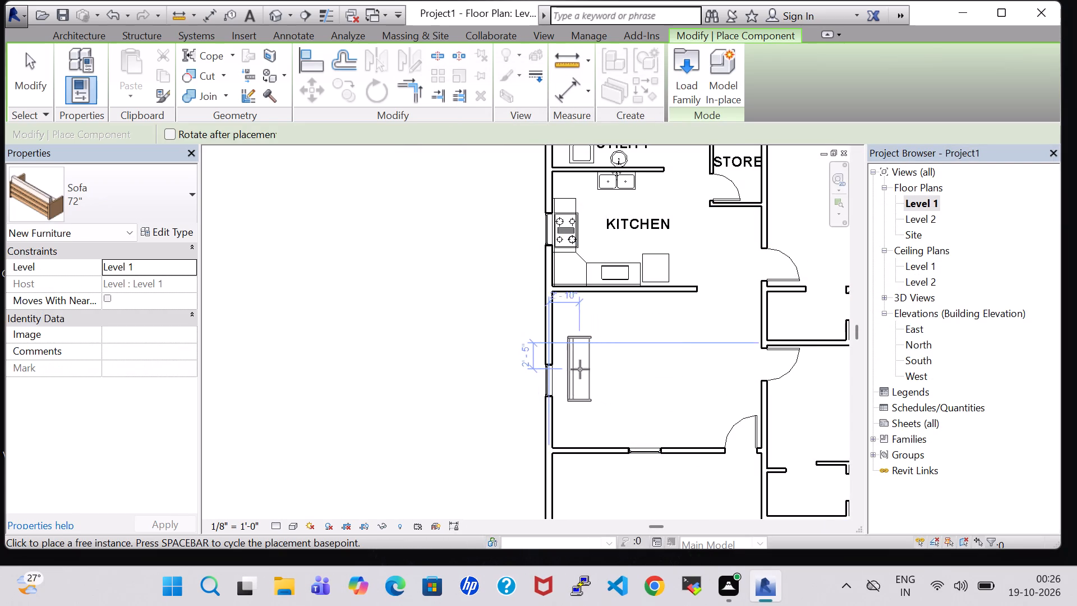
scroll(580, 369, up, 5)
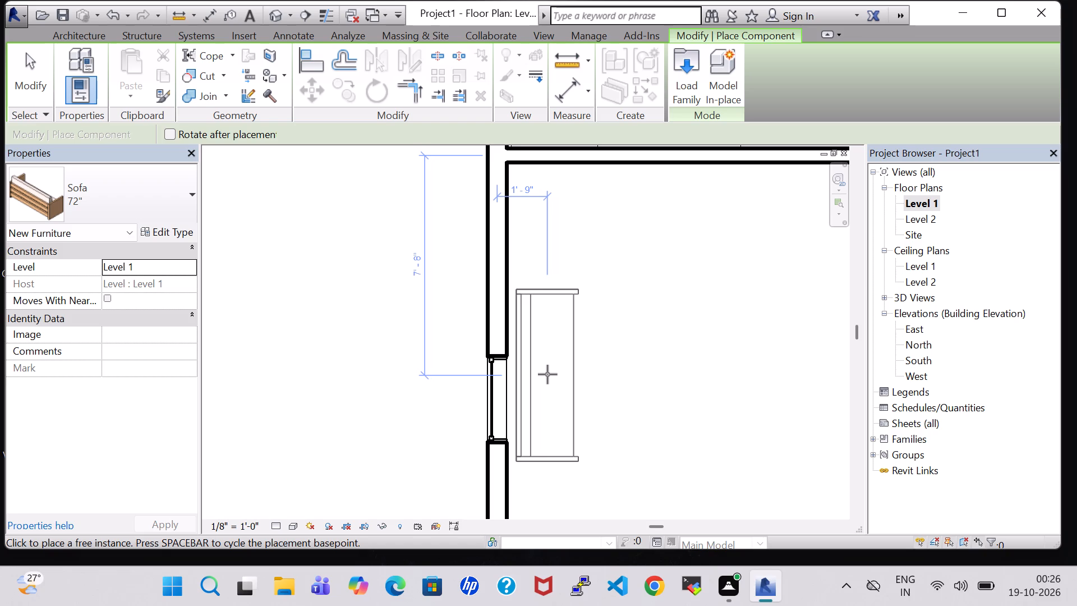
click(545, 374)
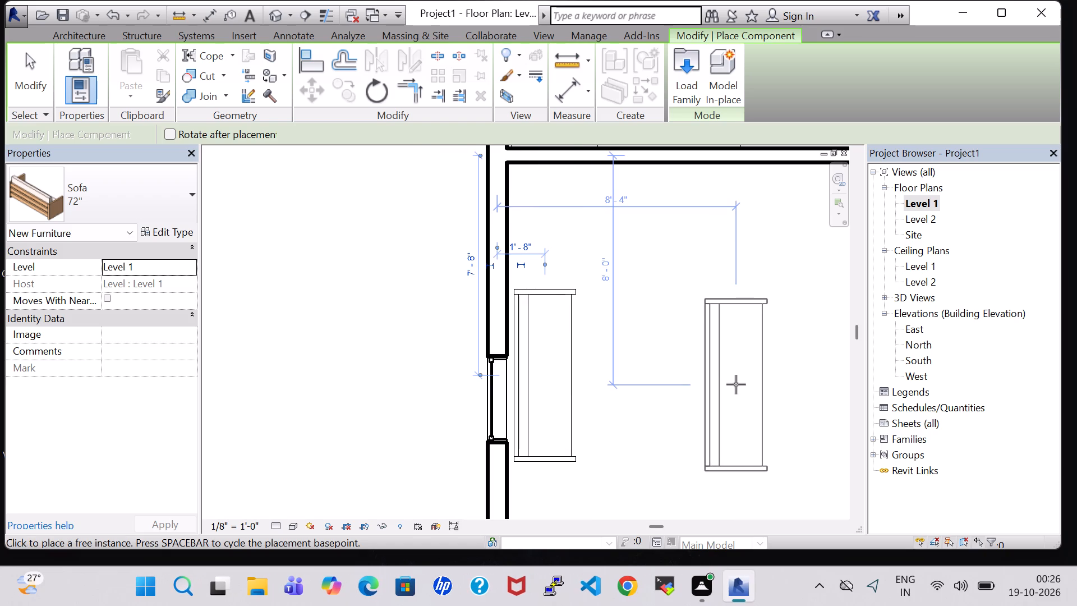
Place a second 72" Sofa facing north against the living area's south wall, in front of its window.
middle_drag(731, 396, 734, 300)
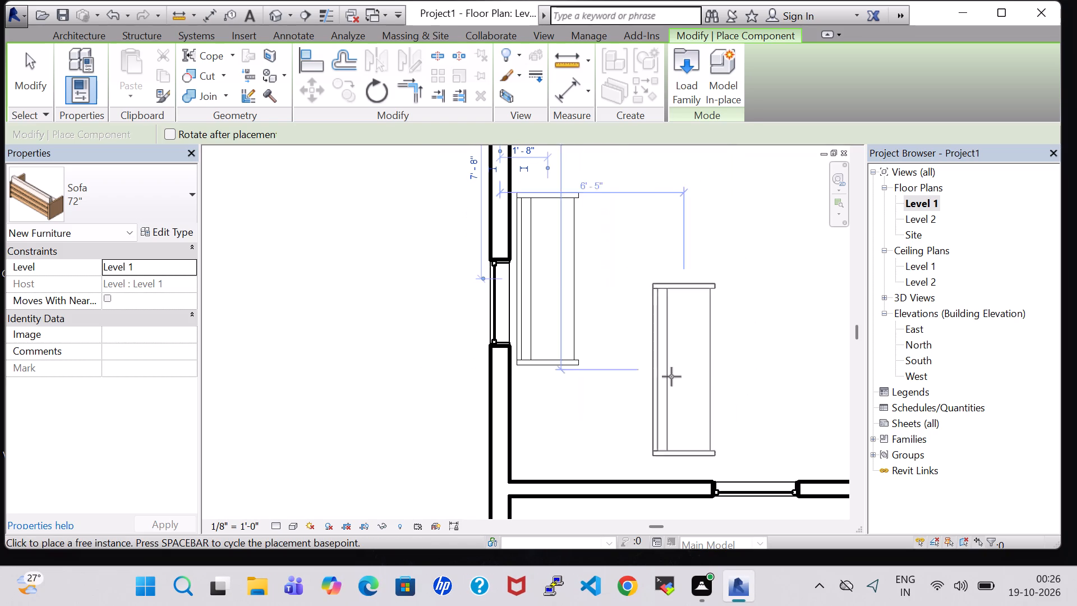
key(space)
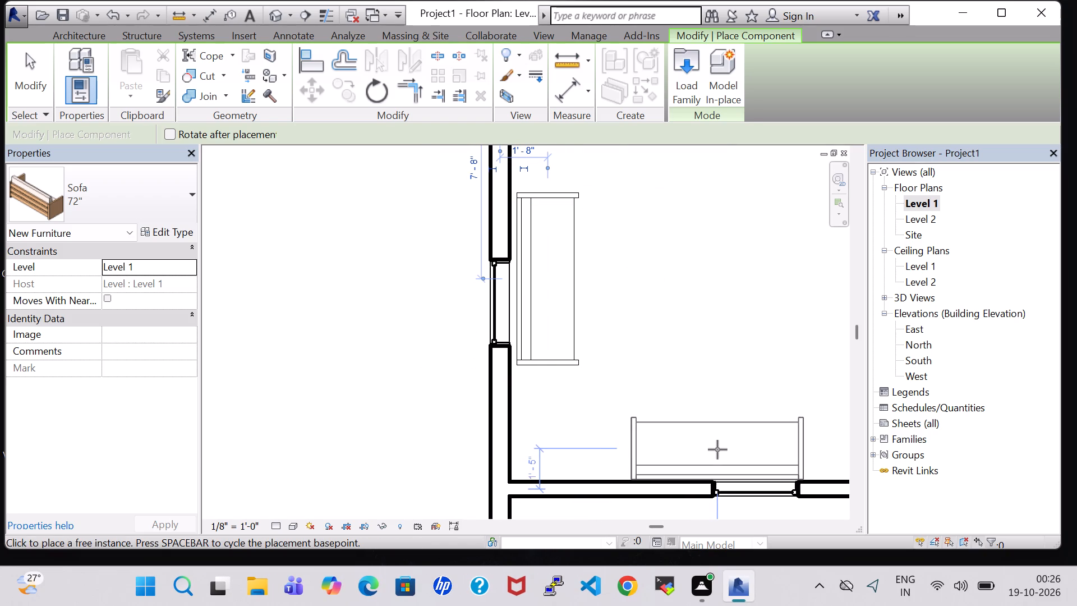
scroll(717, 447, up, 3)
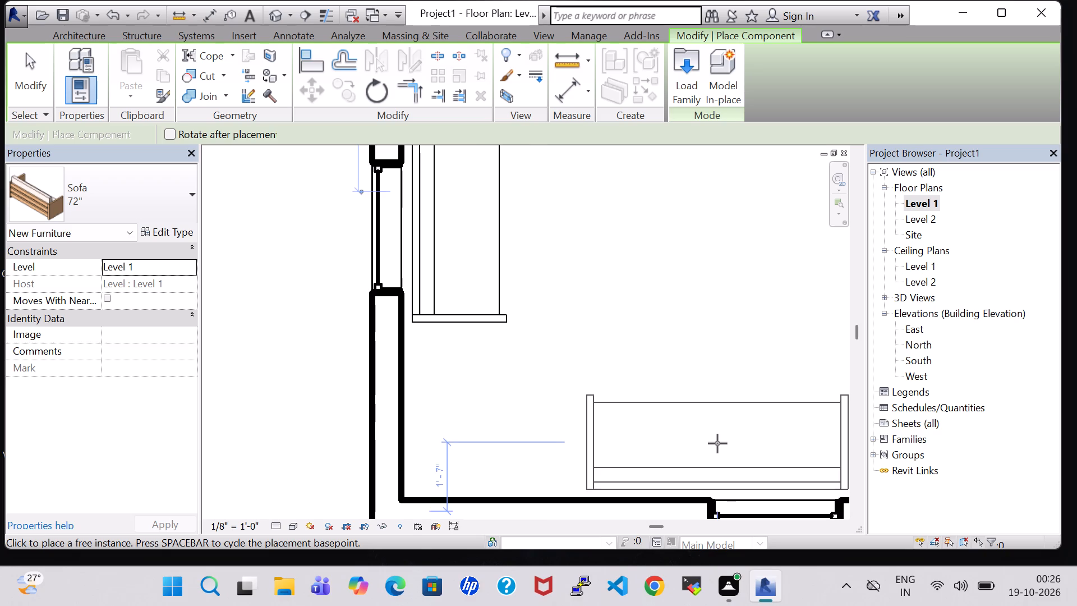
click(717, 443)
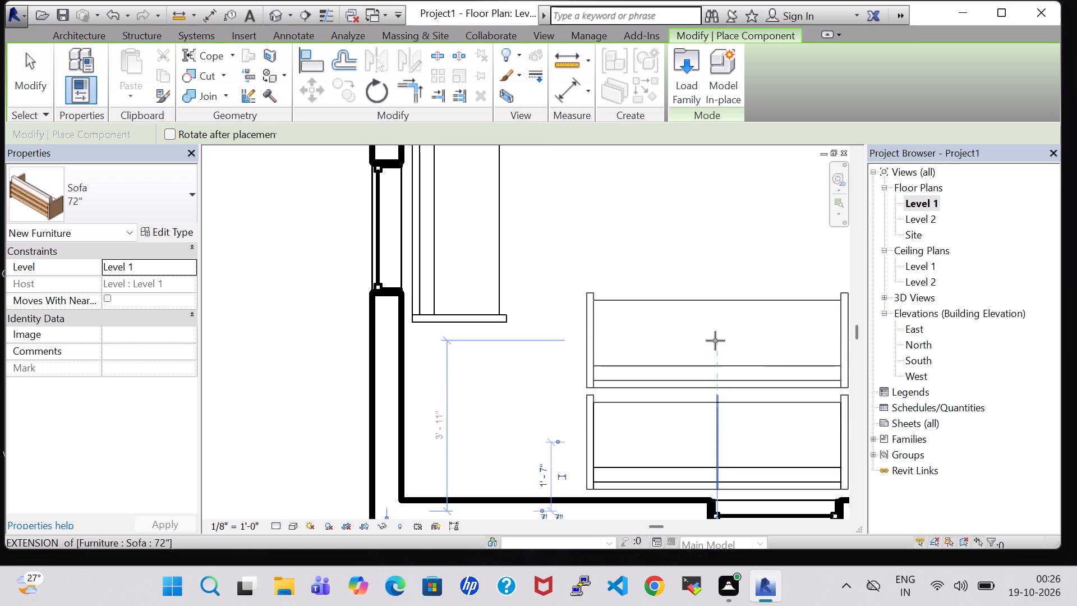
key(Escape)
key(Escape)
Nudge the sofa at the west wall's window slightly south, keeping its distance from the wall.
scroll(715, 341, down, 4)
click(581, 331)
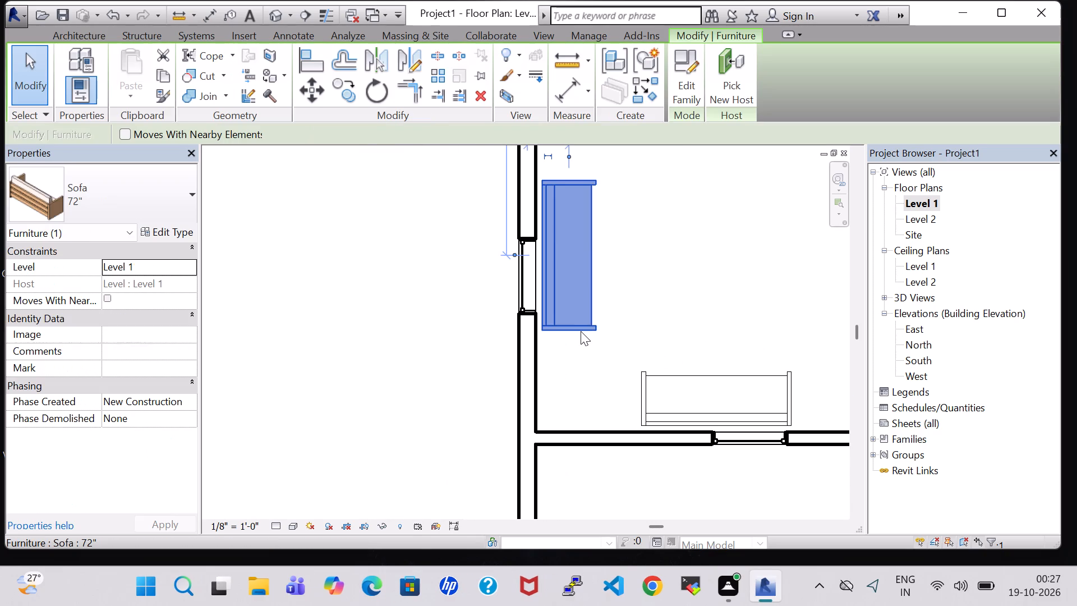
key(Down)
key(Left)
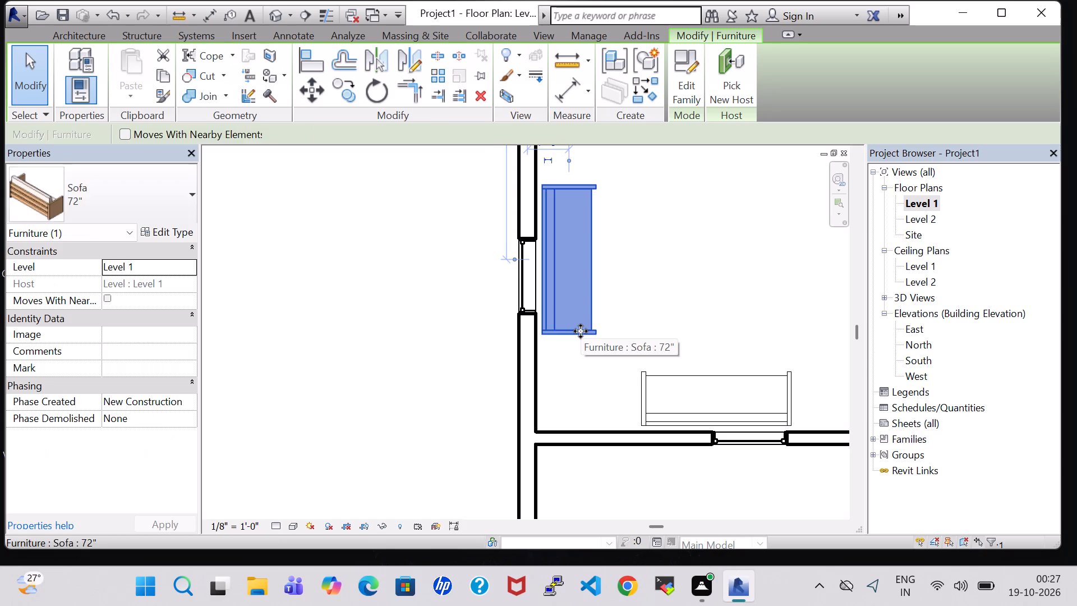
click(642, 326)
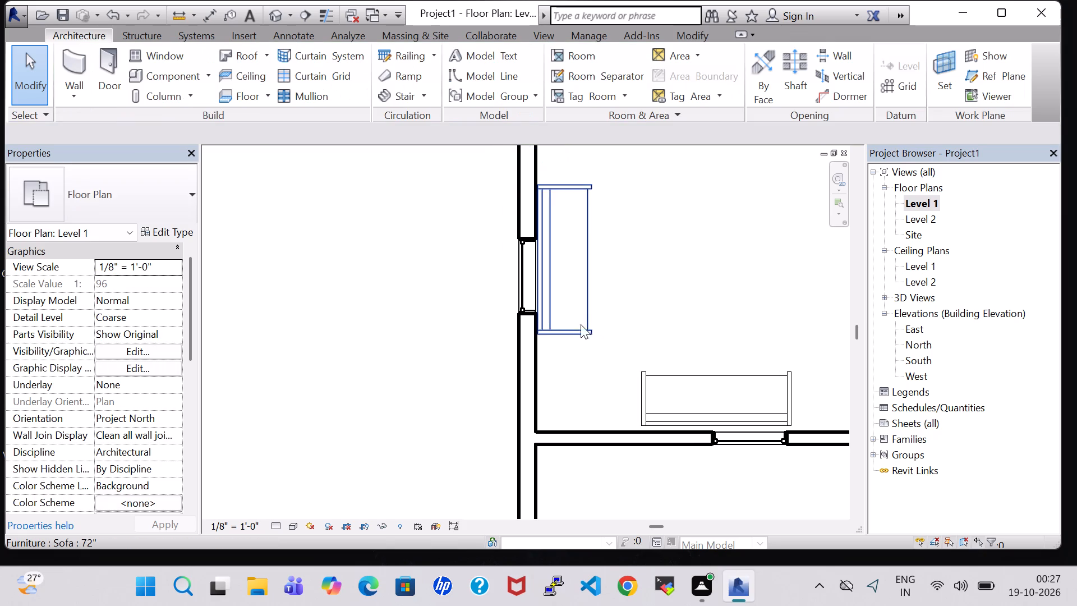
click(567, 323)
key(Right)
click(699, 339)
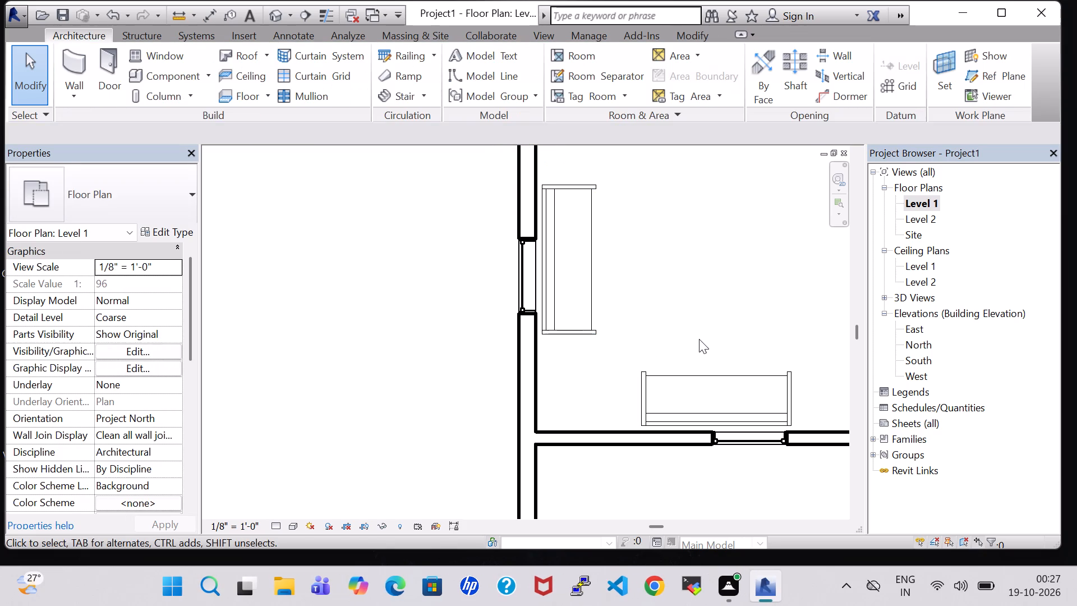
Nudge the sofa at the south wall's window slightly closer to the wall, leaving a small gap.
click(707, 410)
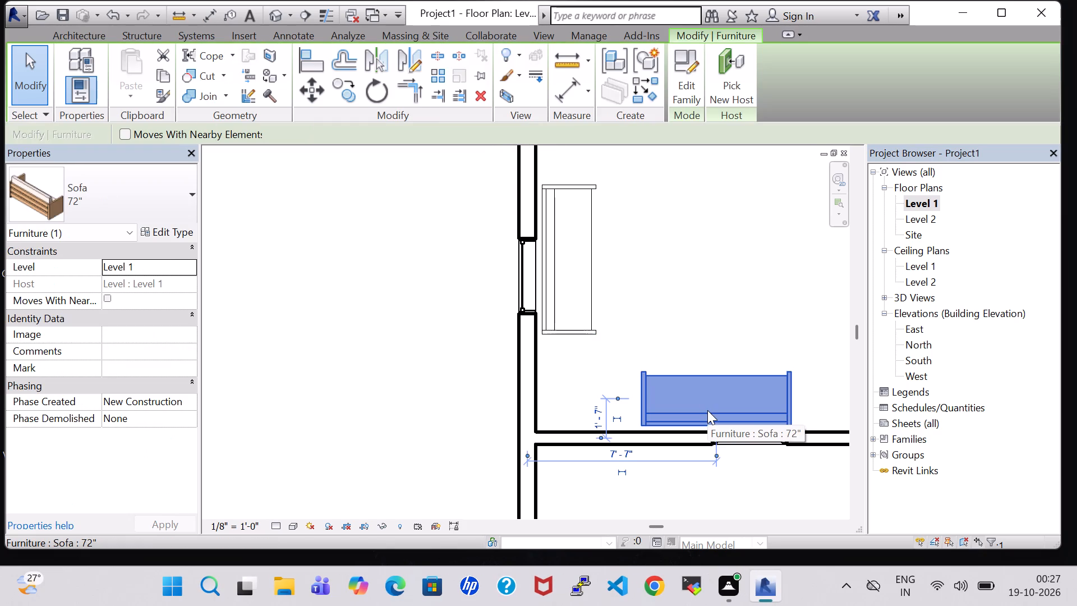
key(Down)
scroll(707, 410, up, 5)
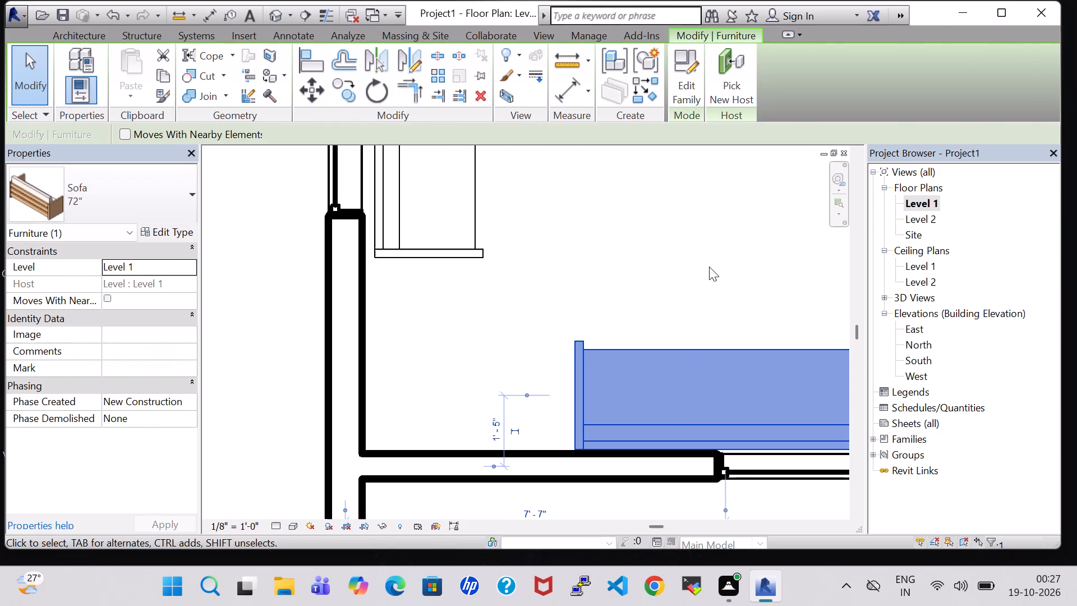
click(709, 267)
click(728, 437)
key(Up)
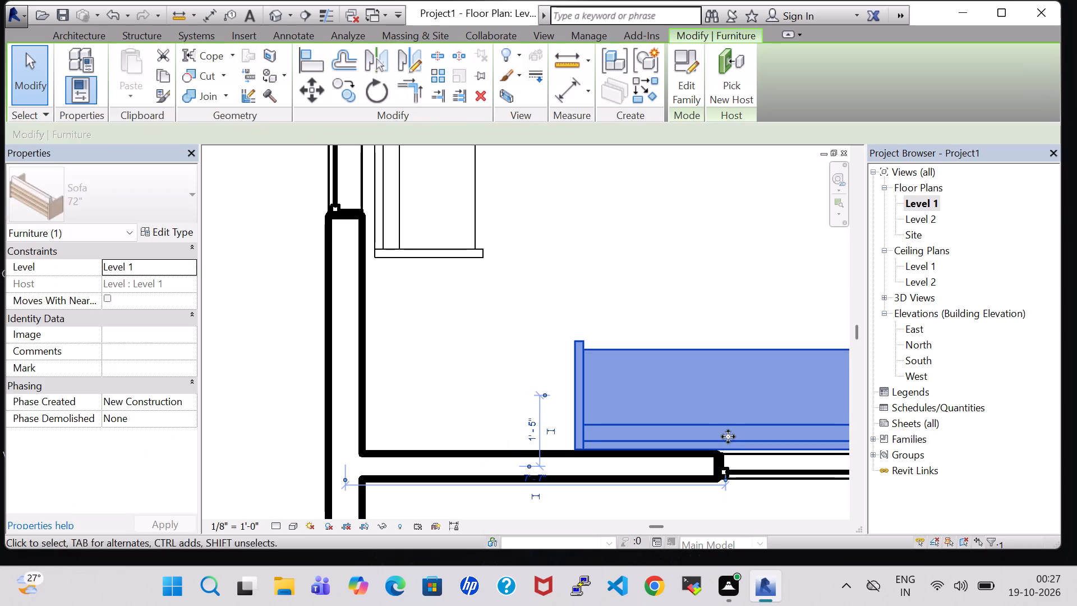
click(720, 287)
scroll(703, 282, down, 4)
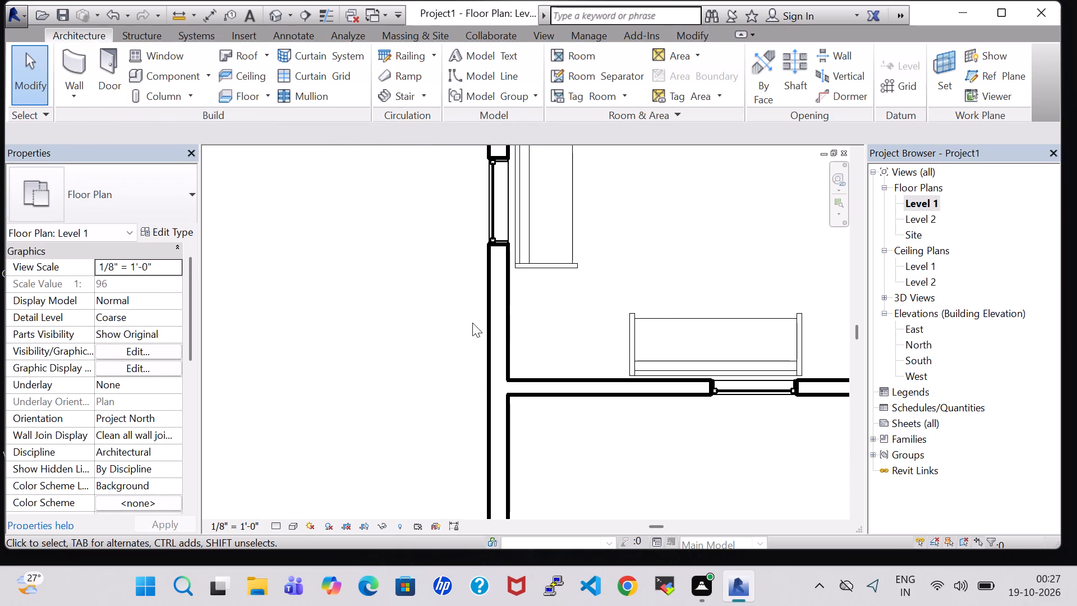
Load the Chair-Corbu family from the Seating folder of Furniture for placement as a component.
click(177, 77)
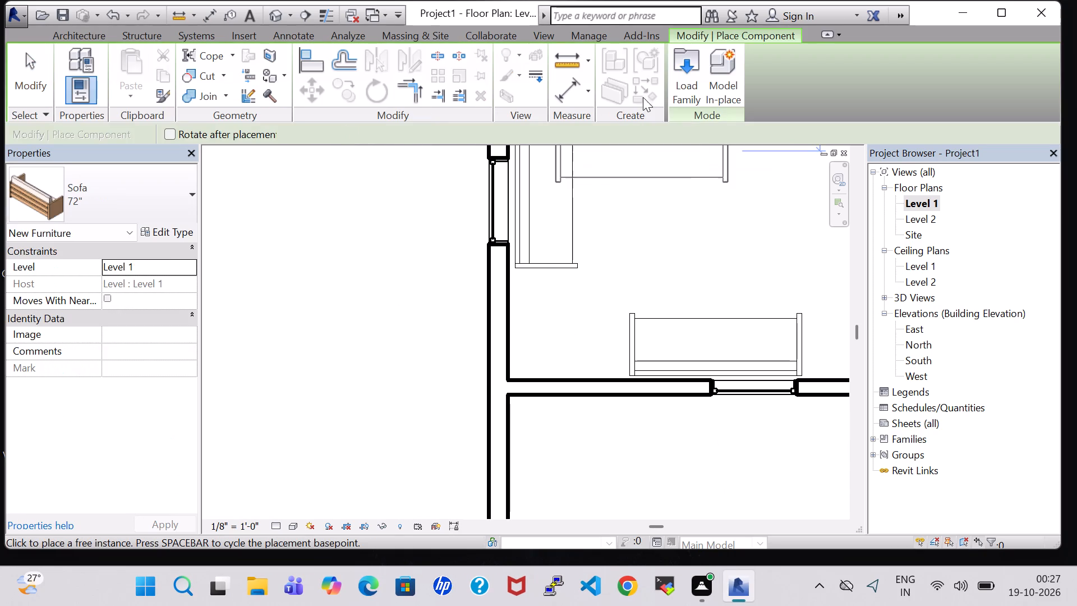
click(693, 89)
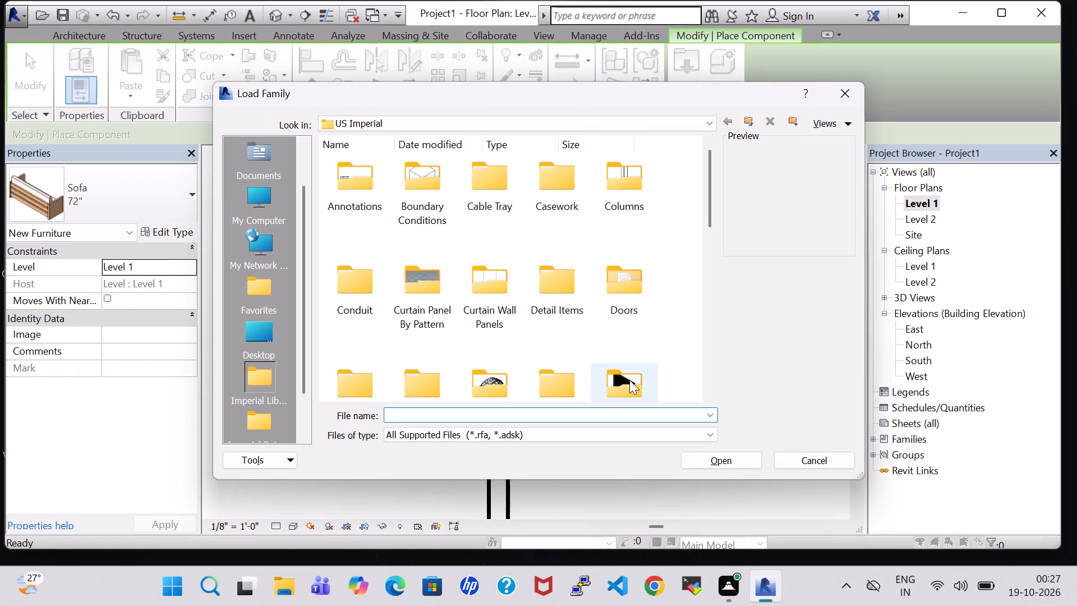
double_click(629, 380)
triple_click(424, 189)
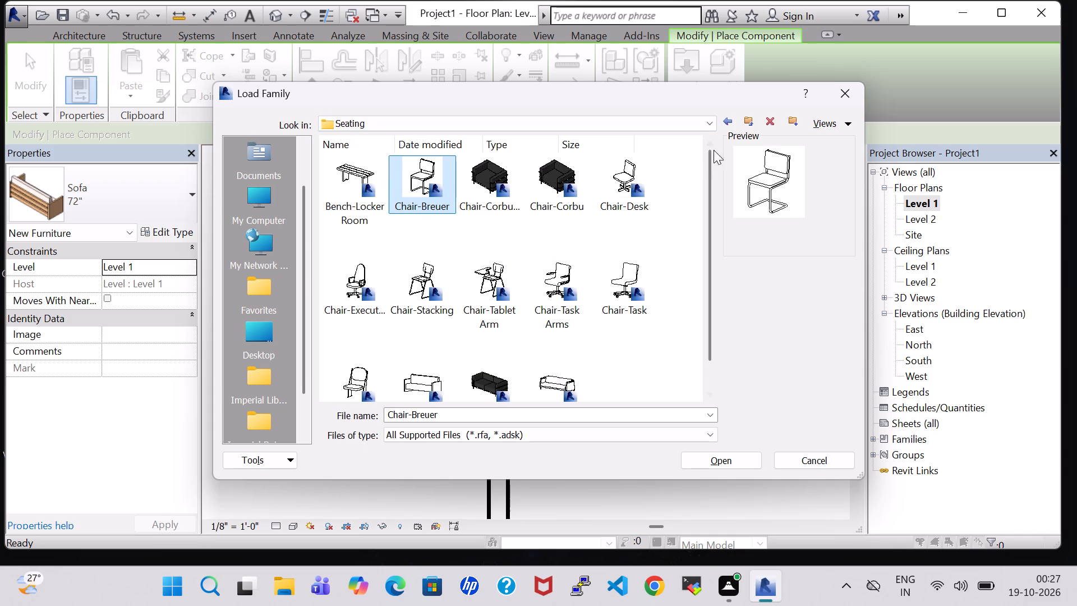
scroll(577, 196, down, 1)
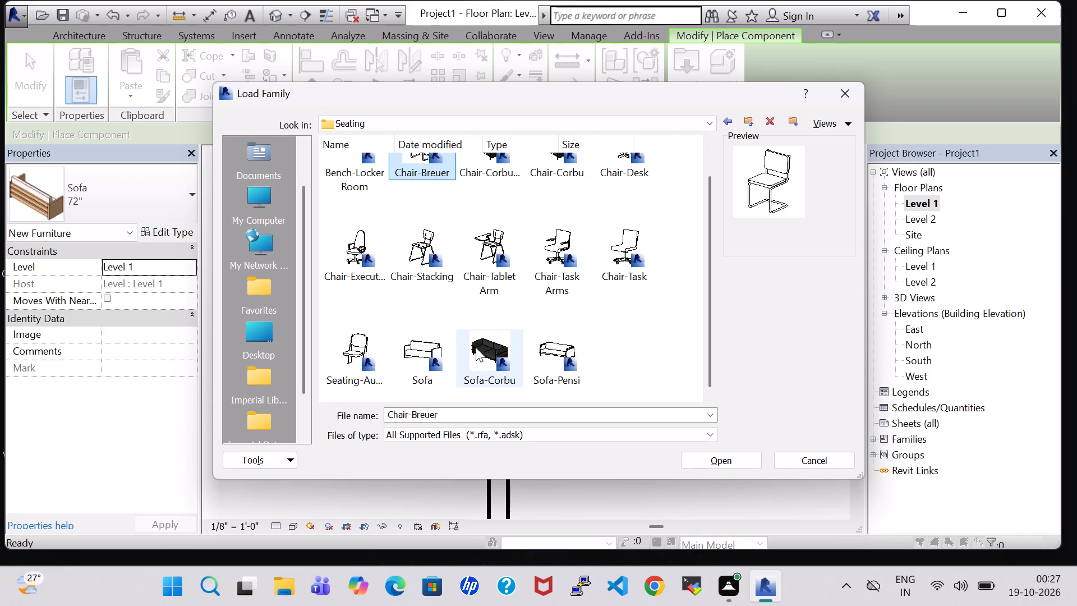
click(439, 332)
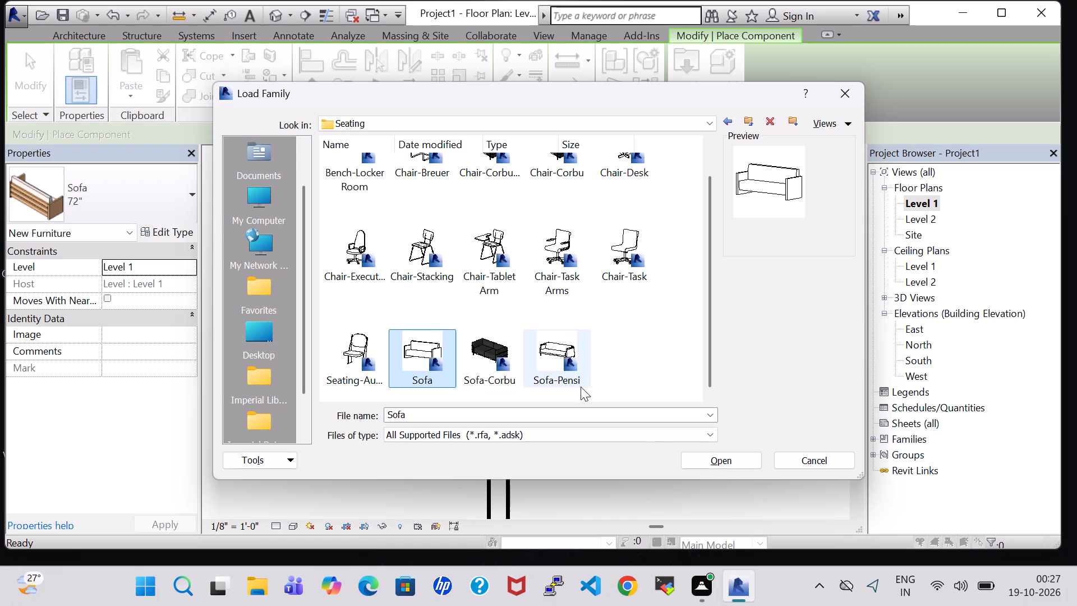
click(546, 338)
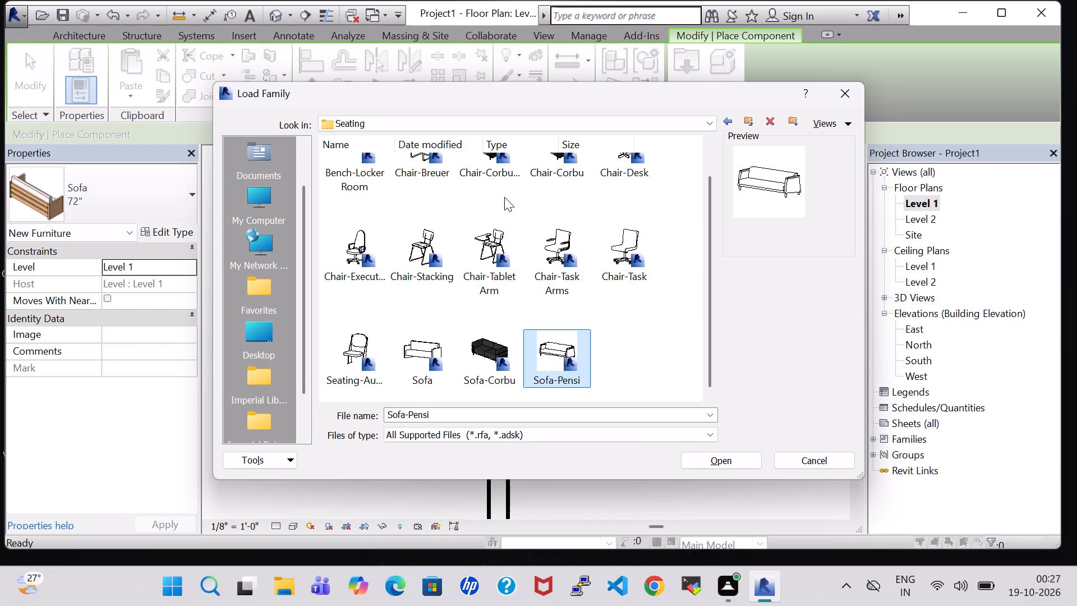
scroll(506, 196, up, 1)
click(545, 183)
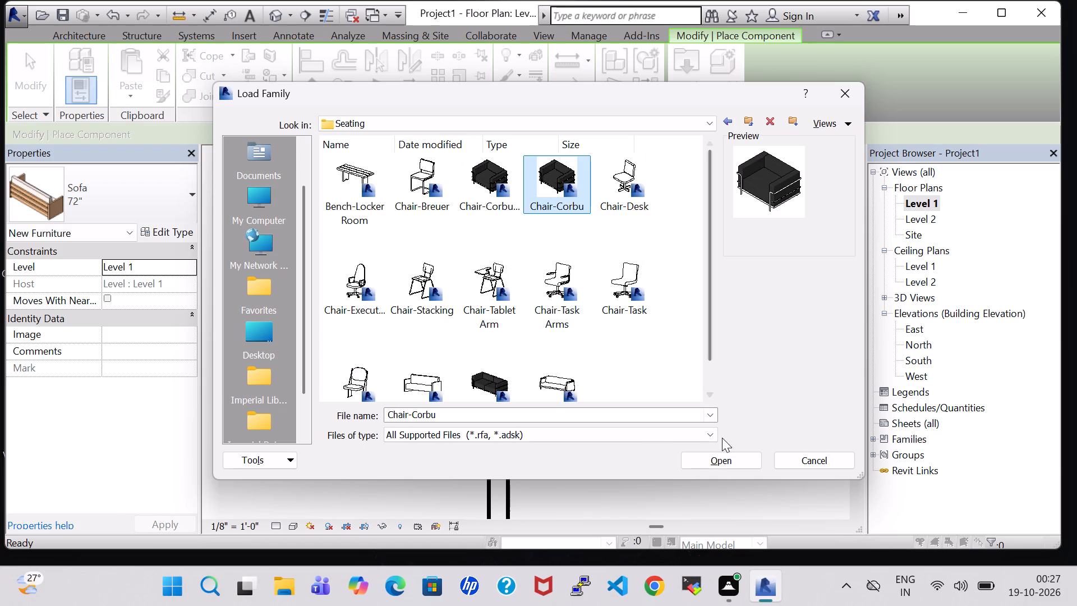
click(723, 453)
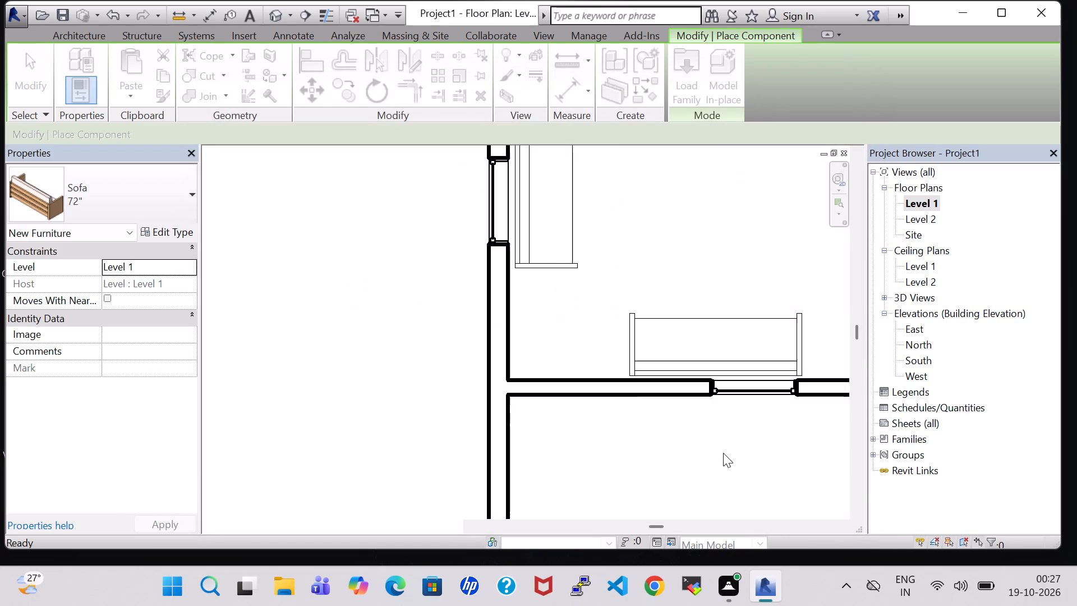
Place one Chair-Corbu facing east in the living area's southwest corner, between the two sofas.
key(space)
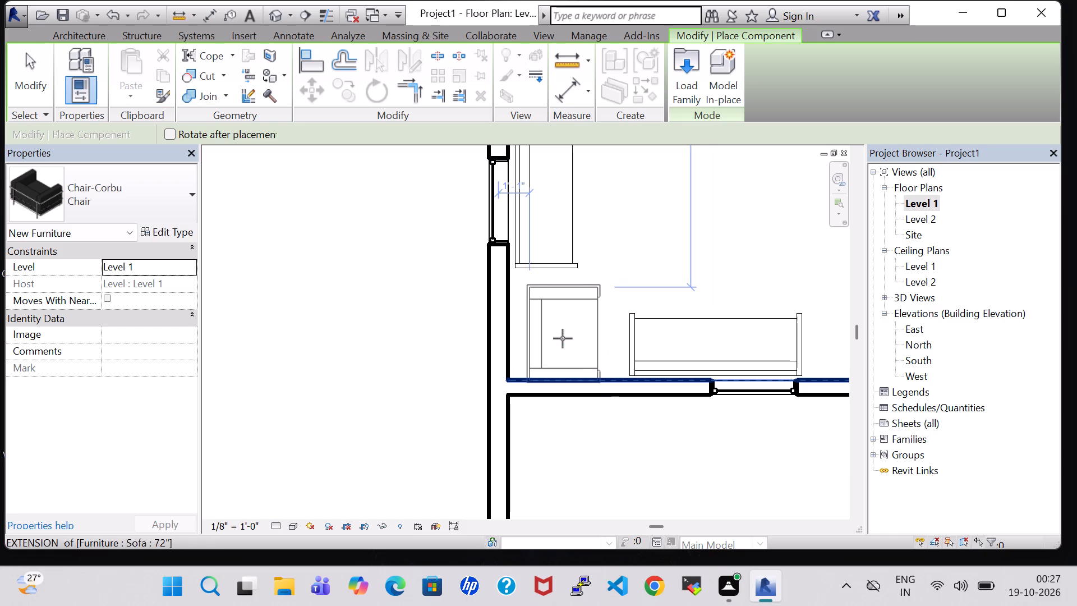
scroll(551, 335, up, 2)
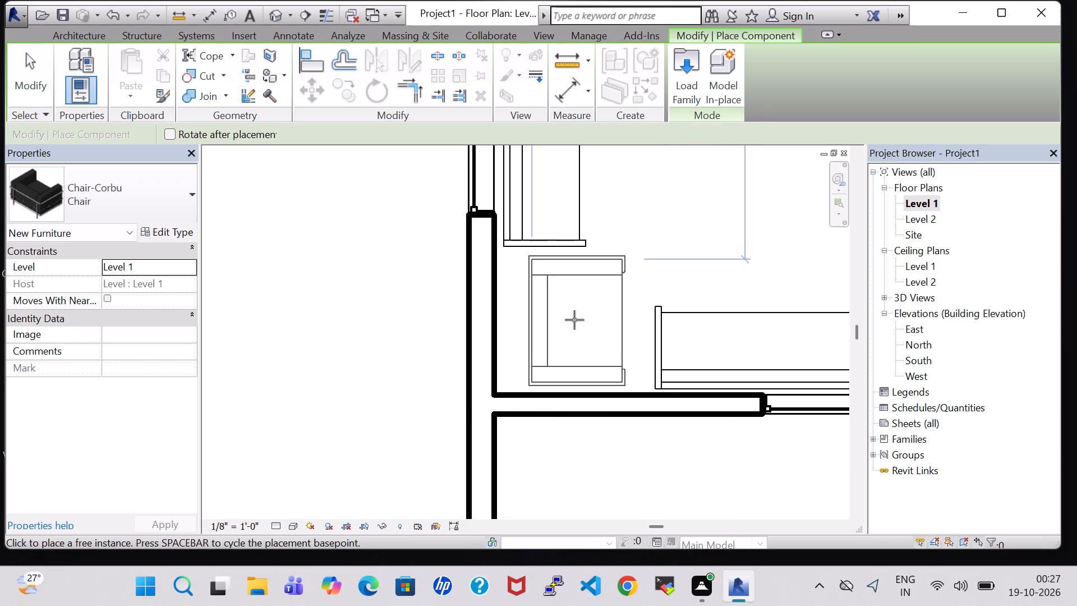
click(558, 326)
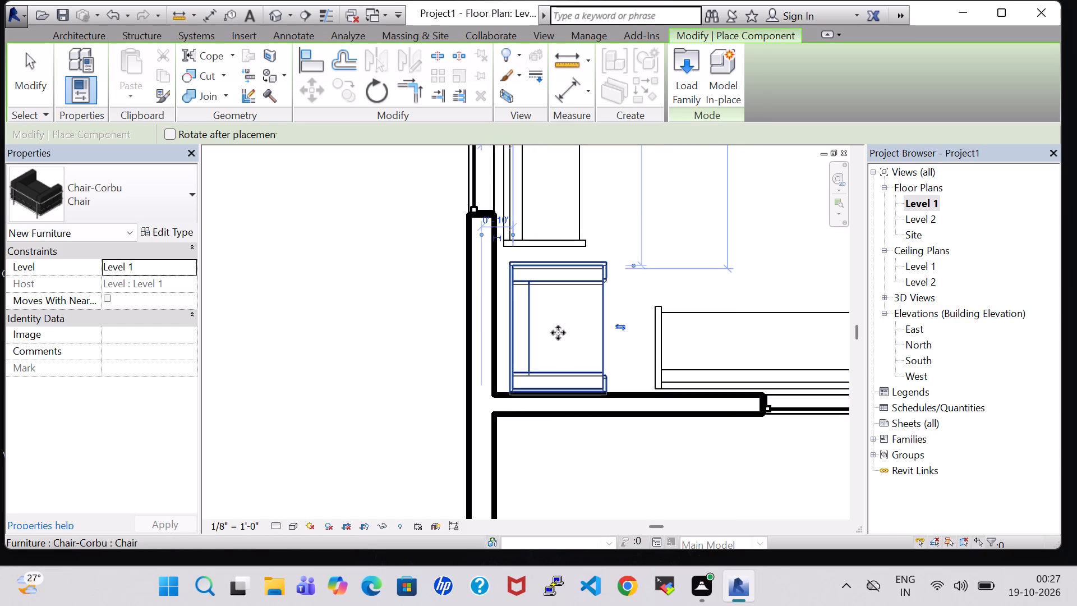
key(Escape)
key(Escape)
Nudge the corner chair slightly north and west so its back lines up with the west sofa.
click(551, 345)
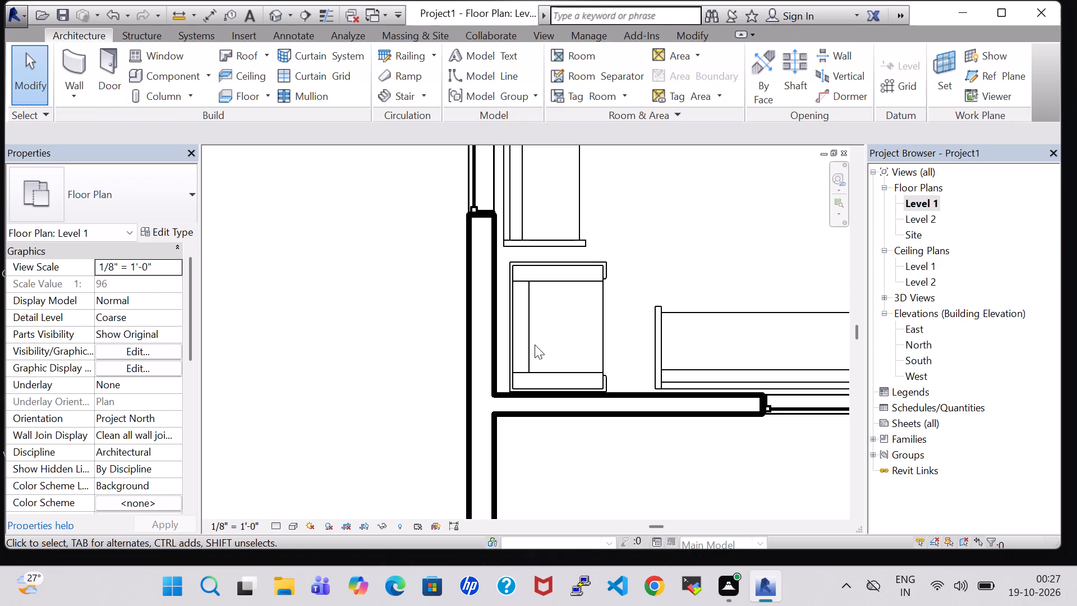
click(529, 344)
key(Up)
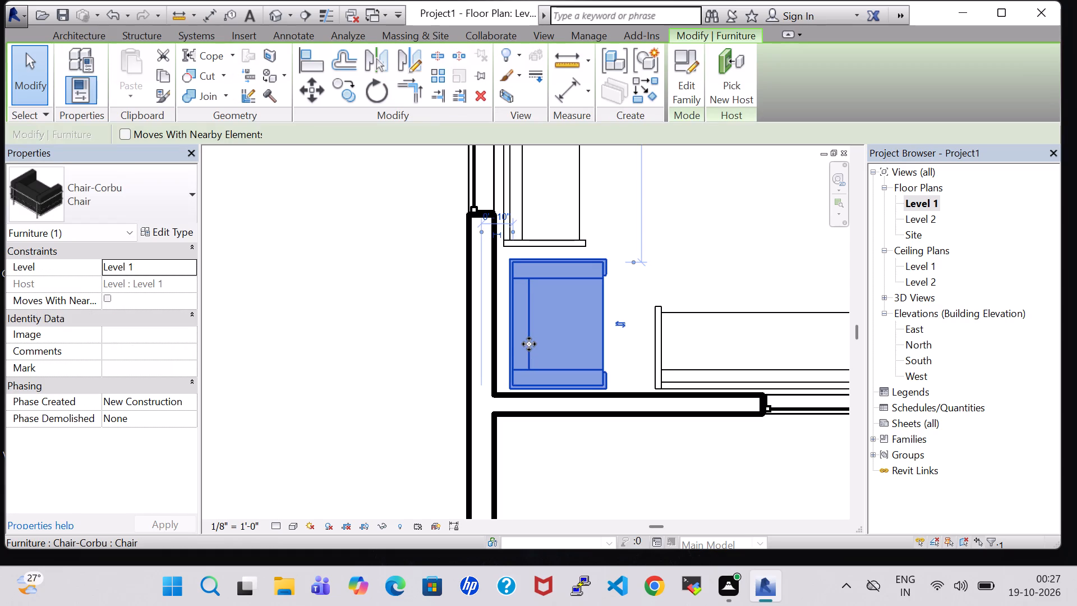
key(Left)
key(Up)
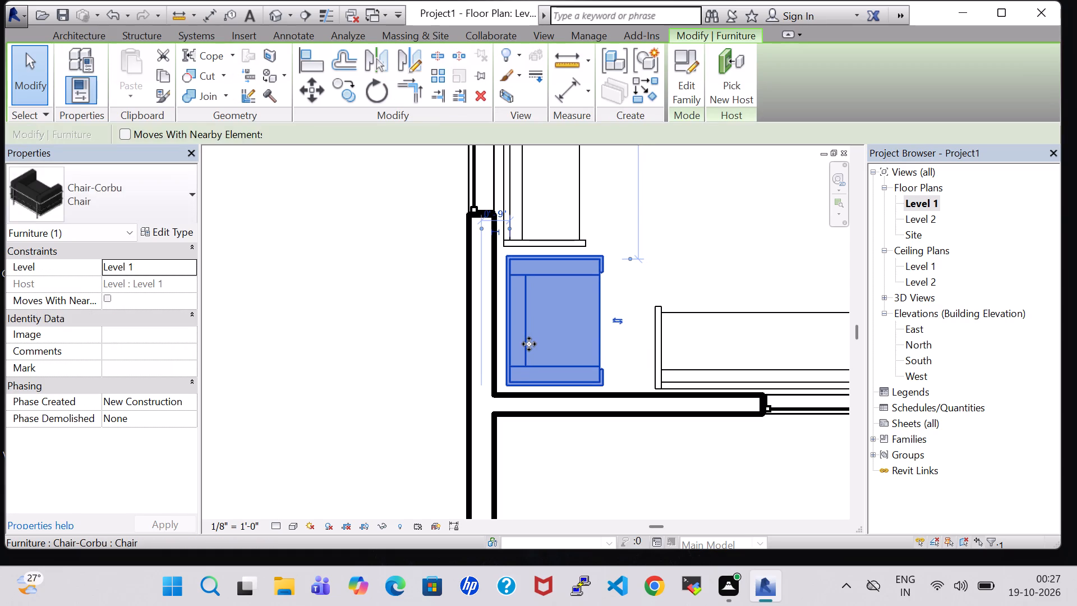
key(Left)
click(610, 352)
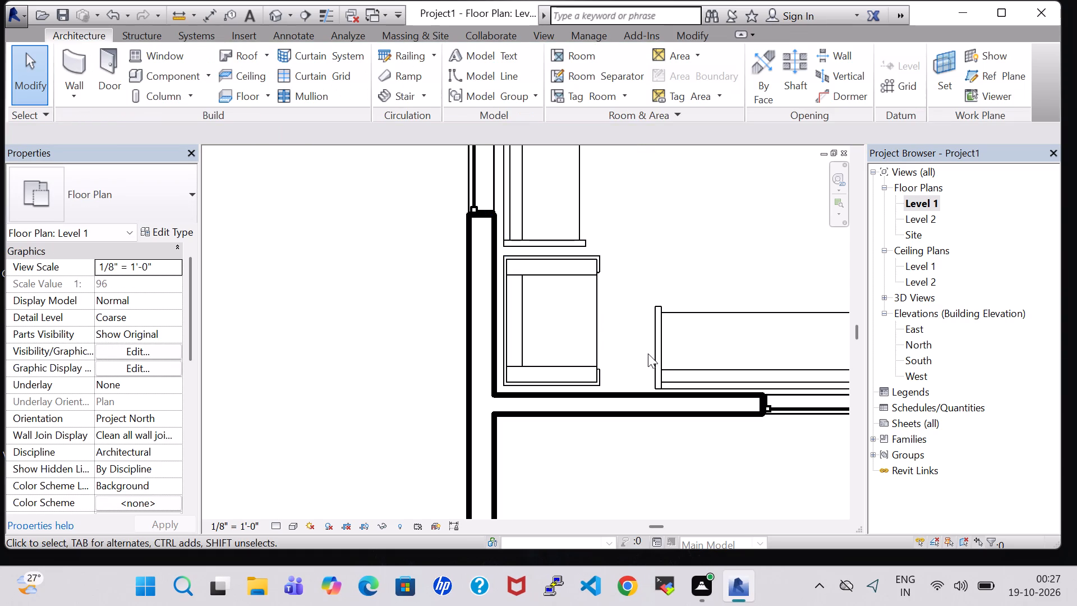
click(672, 249)
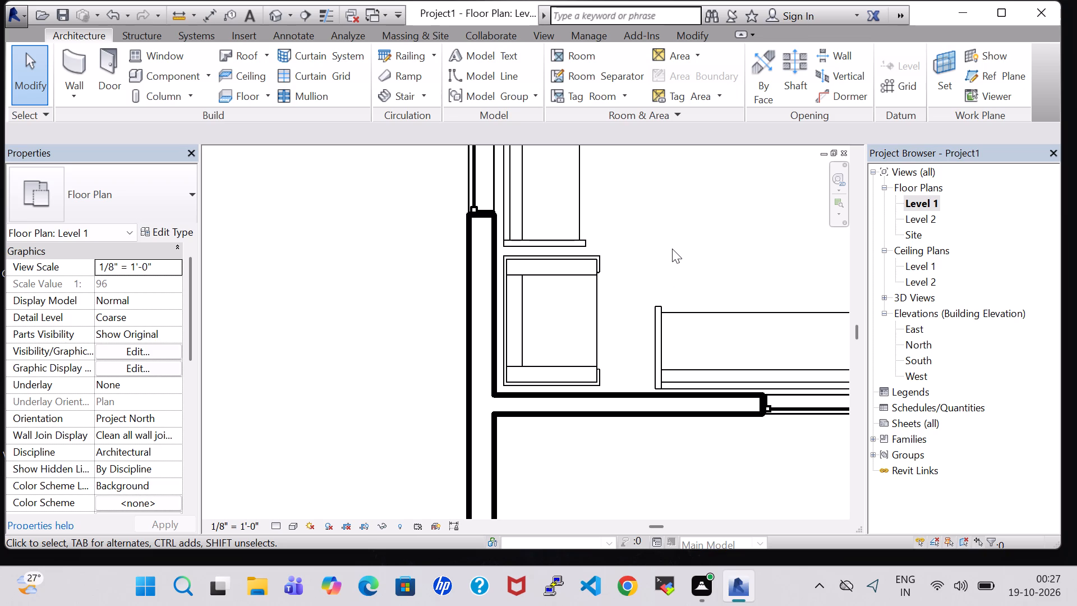
Nudge the sofa at the south wall three increments west, towards the corner chair.
click(664, 345)
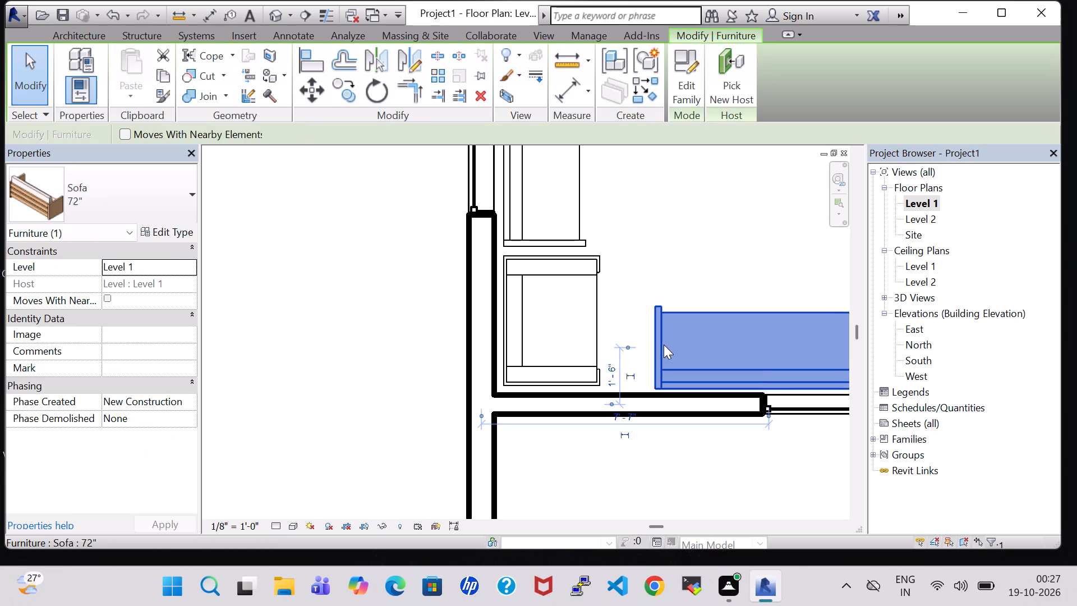
key(Left)
key(Left)
key(Left)
click(682, 218)
Open the 3D view and examine the sofas and corner chair in the living area from several angles.
scroll(682, 218, up, 1)
scroll(682, 219, down, 4)
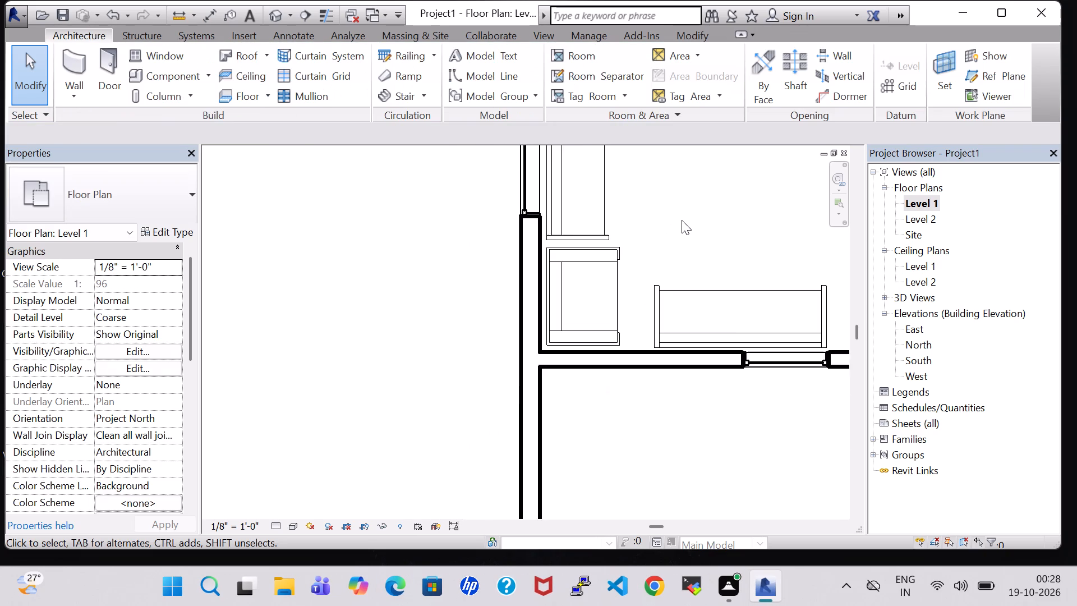
middle_drag(682, 220, 566, 289)
click(276, 13)
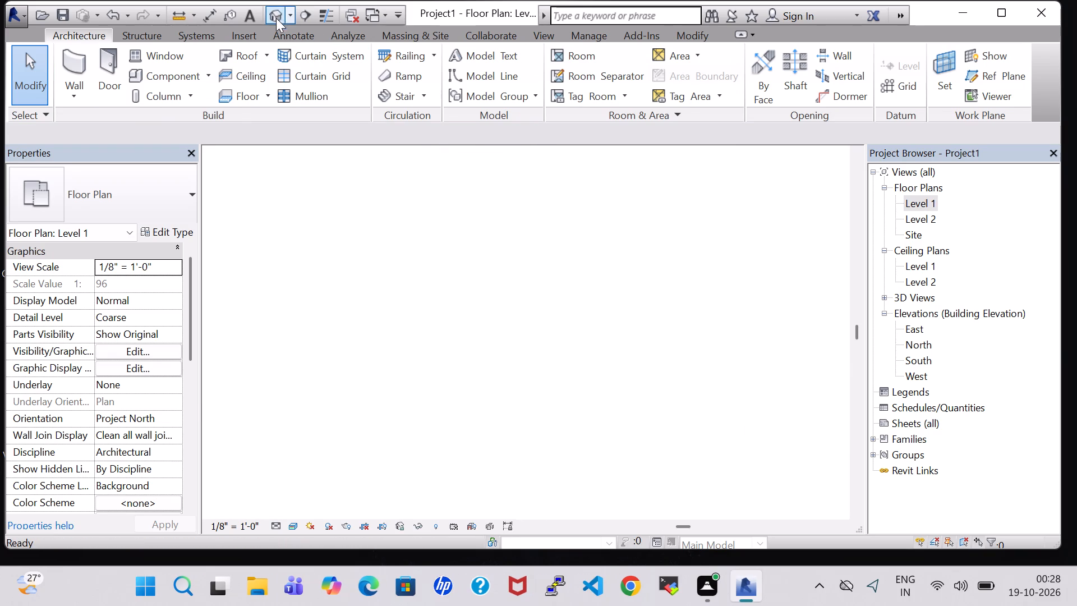
scroll(399, 227, down, 2)
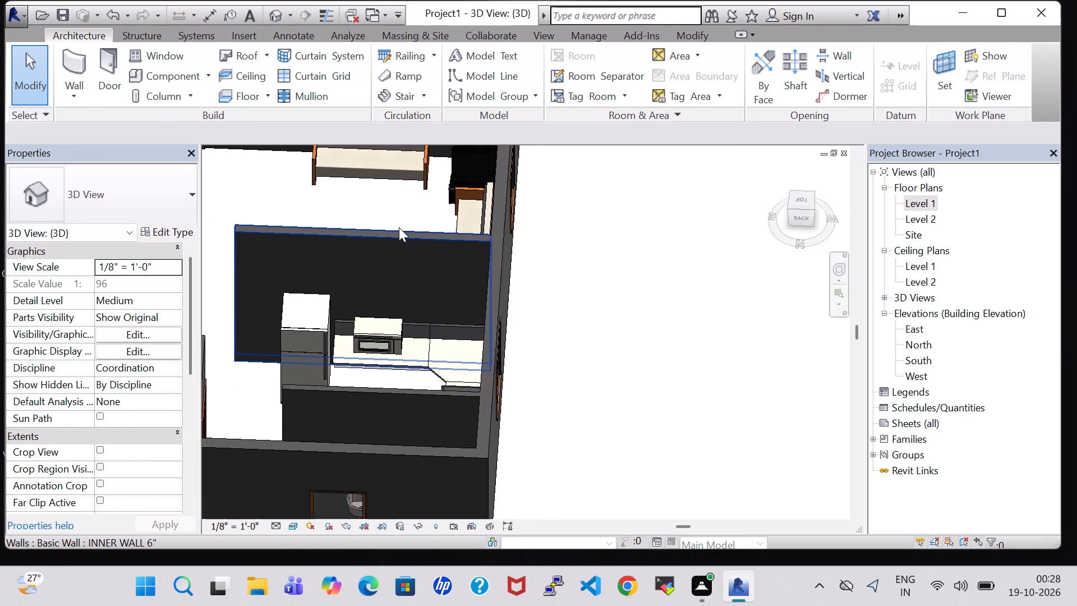
shift+middle_drag(376, 200, 430, 237)
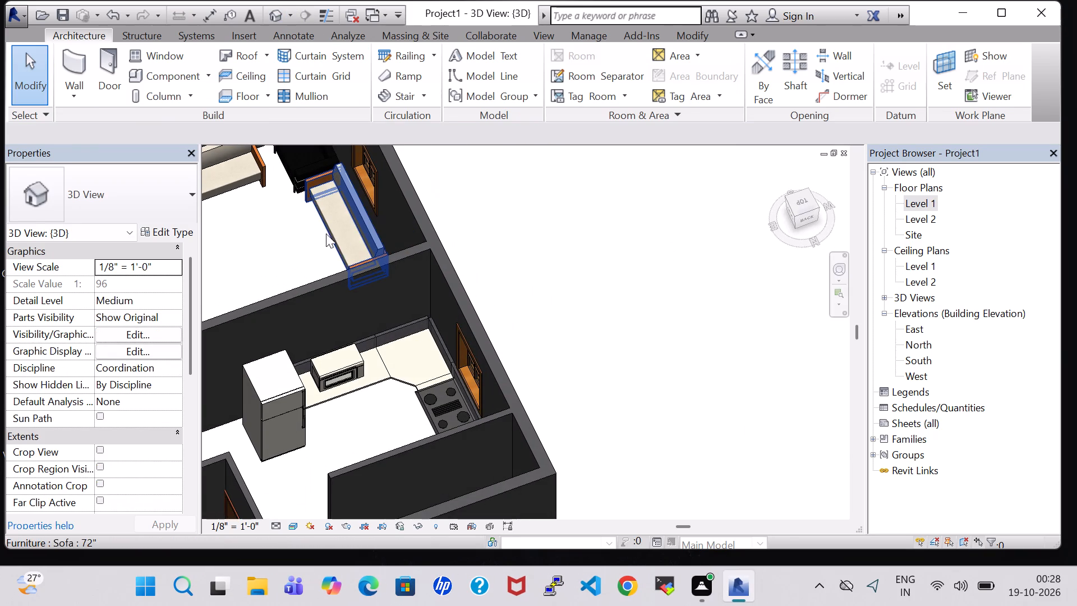
middle_drag(323, 233, 514, 293)
shift+middle_drag(411, 299, 460, 300)
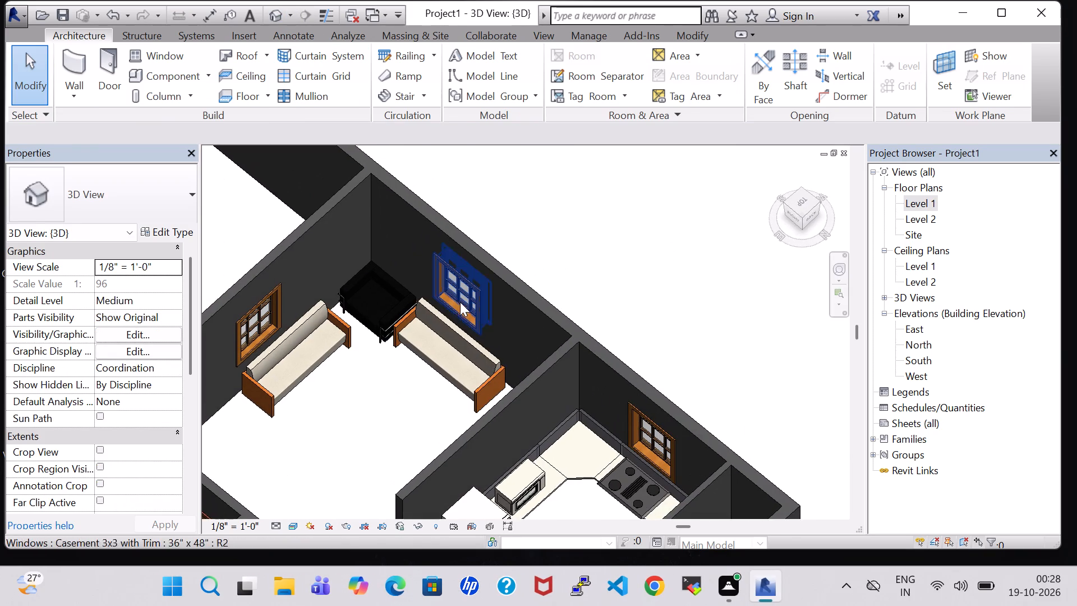
middle_drag(360, 370, 370, 323)
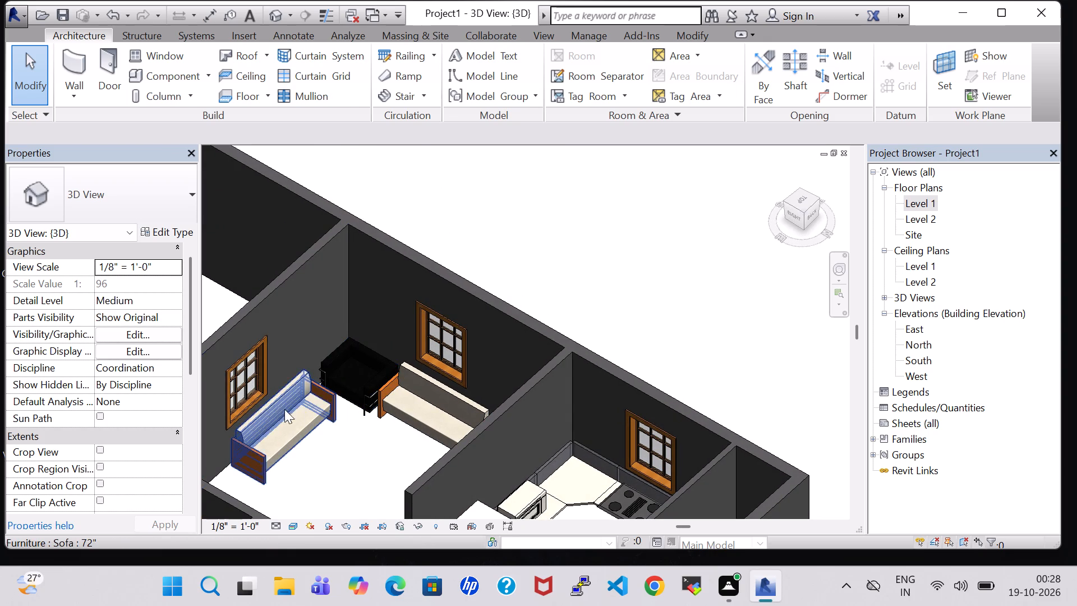
Change the Frame Material of the 72" sofa type to Carpet (2), starting from the west sofa in the living area.
click(278, 406)
click(172, 233)
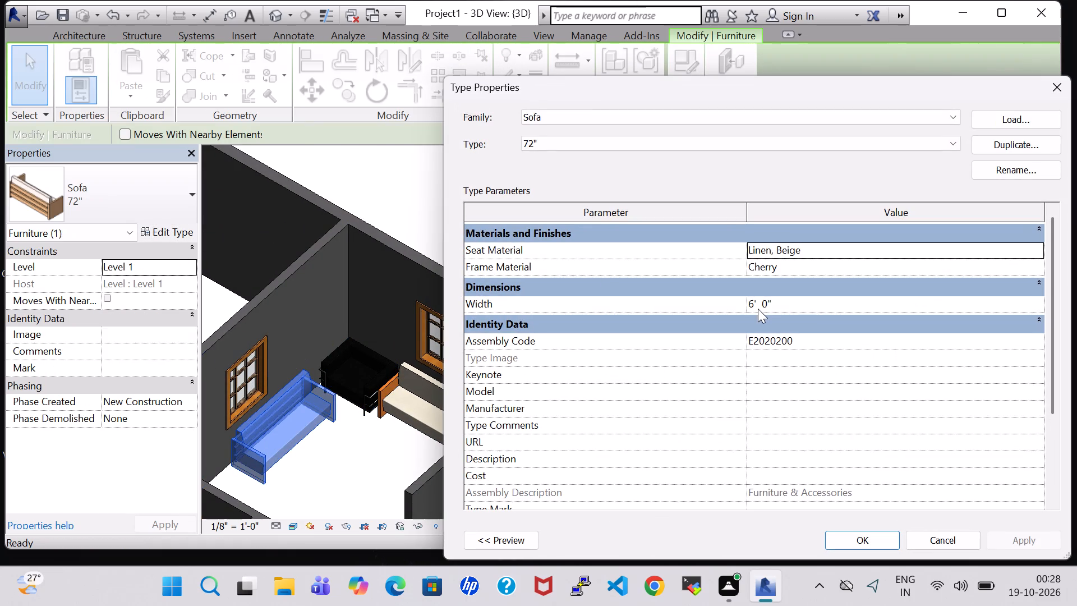
click(790, 269)
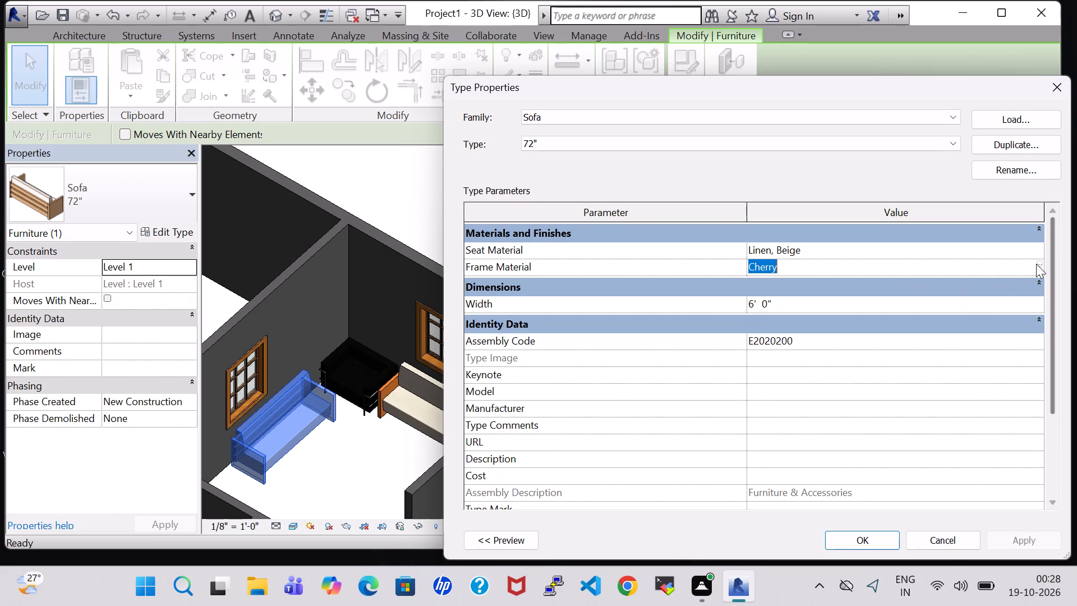
click(1037, 264)
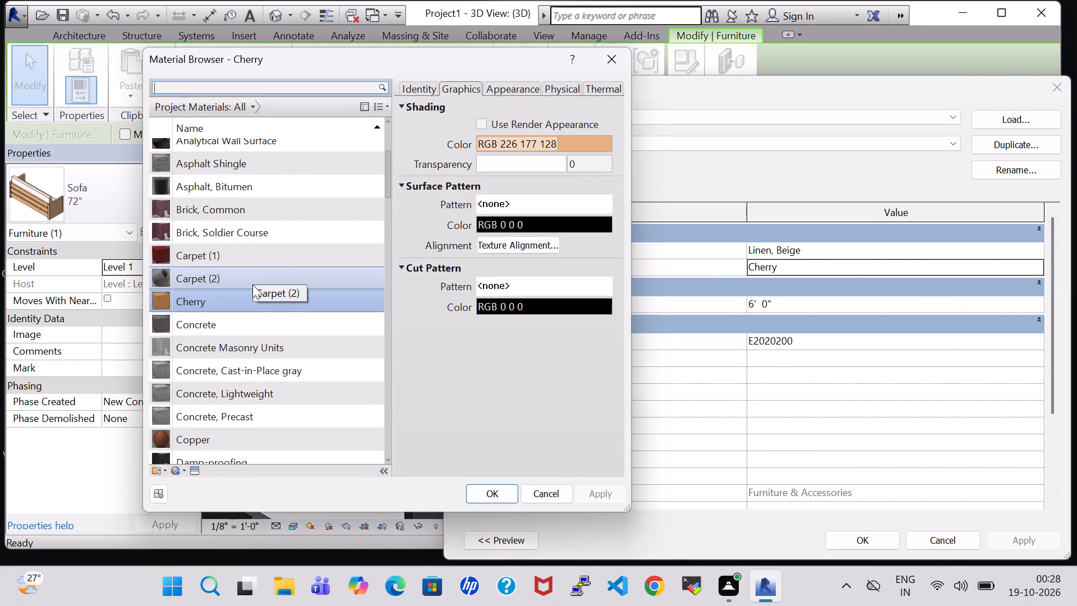
scroll(252, 284, down, 1)
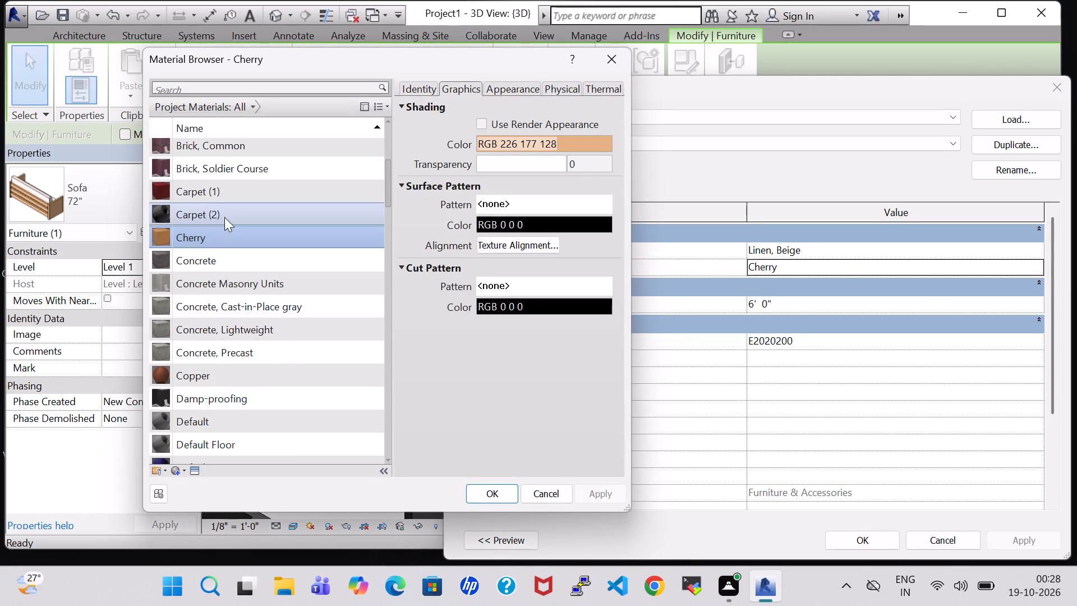
click(224, 209)
click(512, 492)
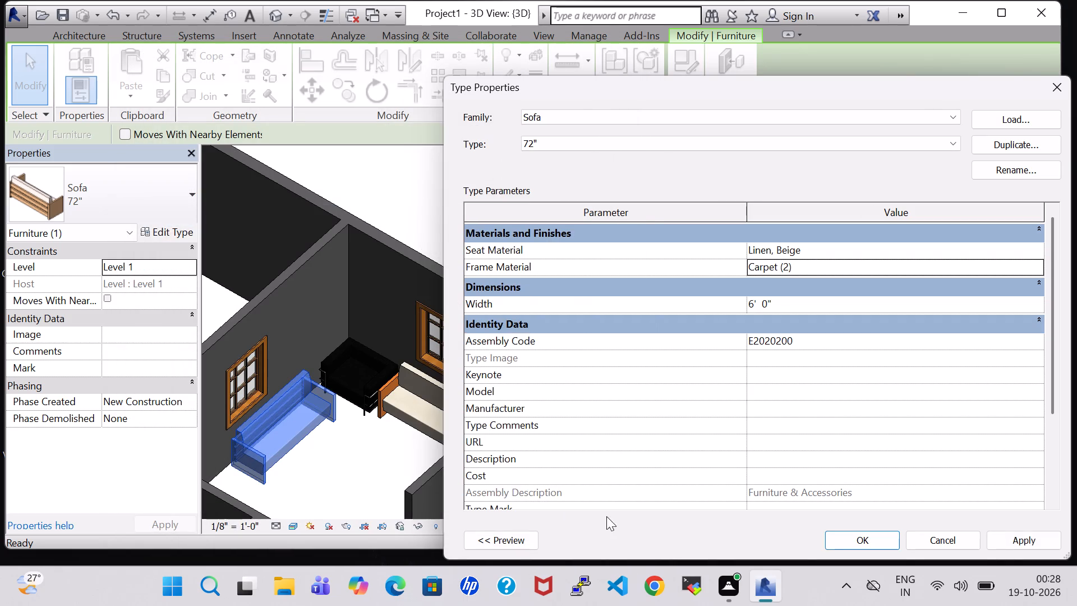
click(859, 531)
click(346, 433)
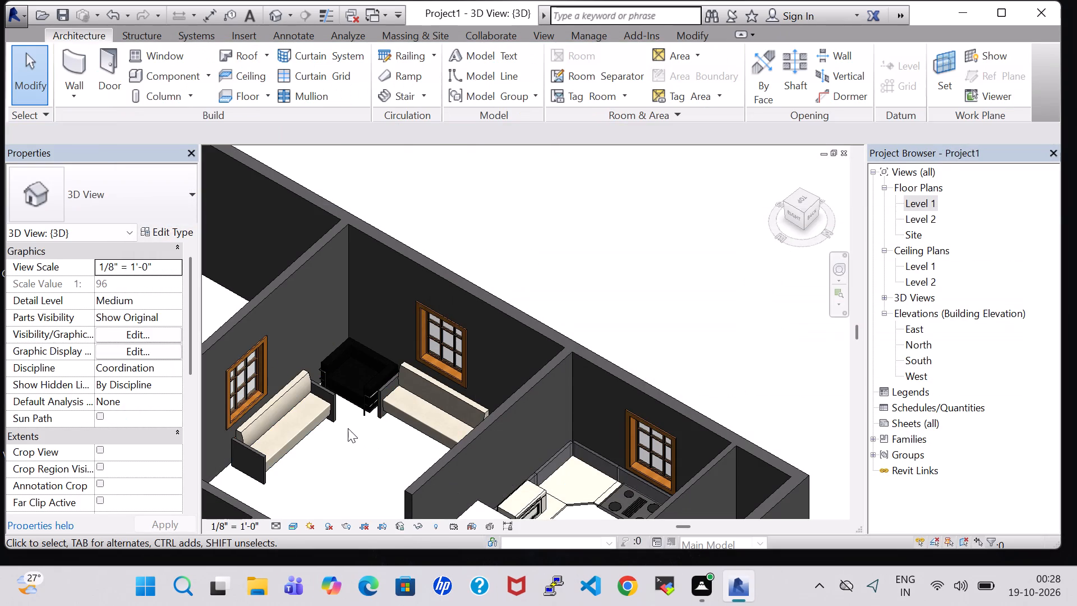
Change the Seat Material of the 72" sofa type to Leather - Black.
click(403, 416)
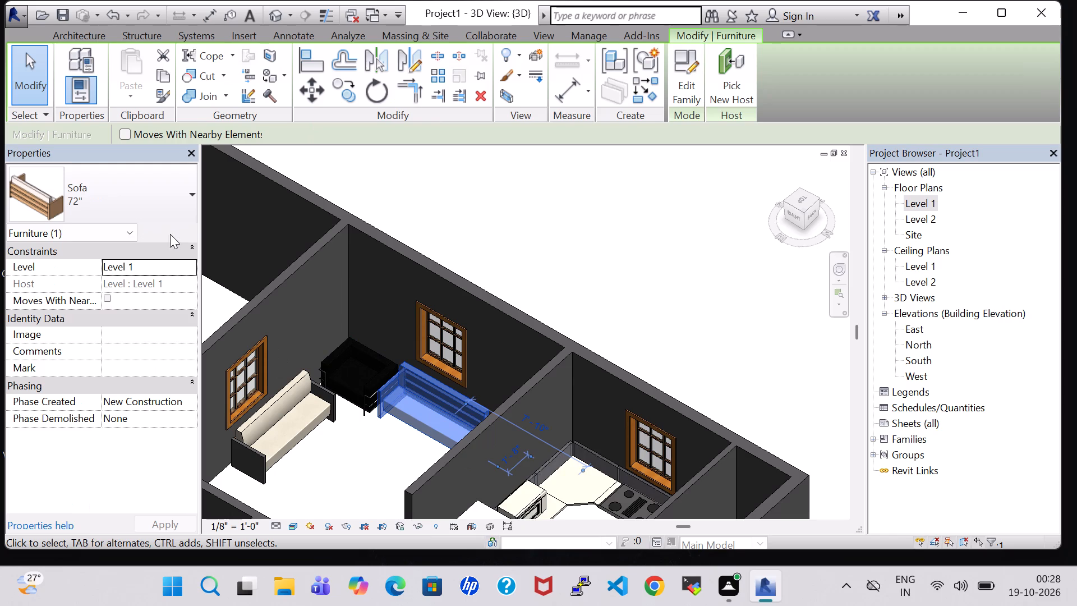
click(170, 234)
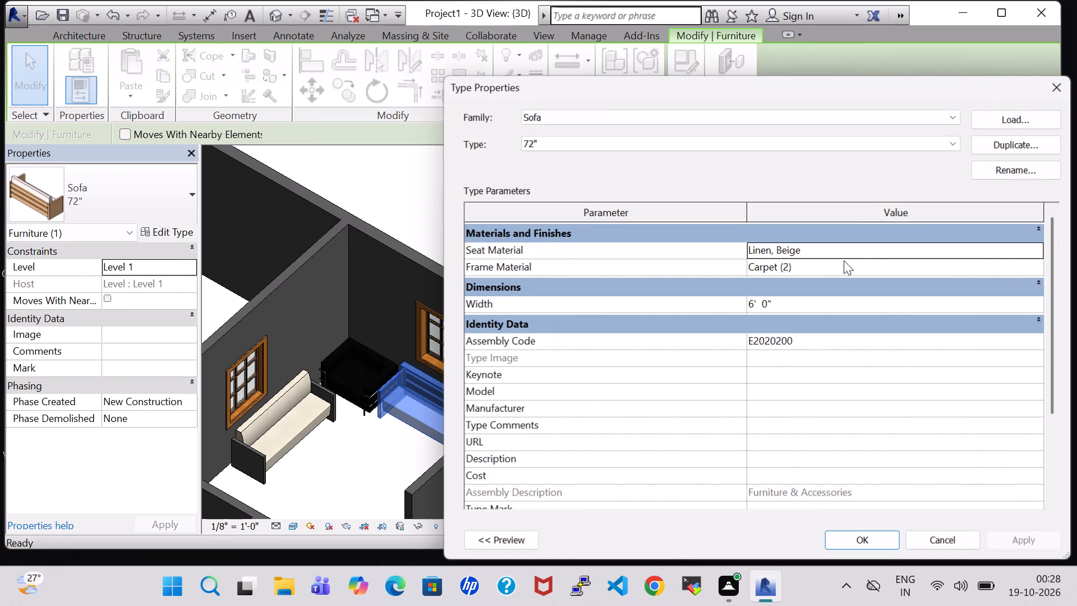
click(1038, 273)
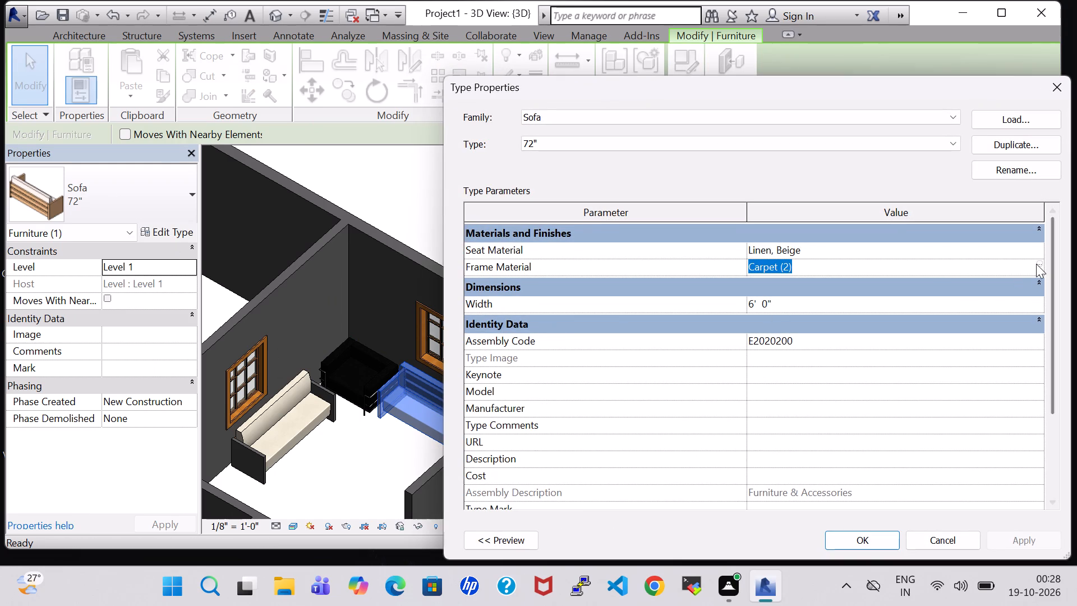
click(1036, 264)
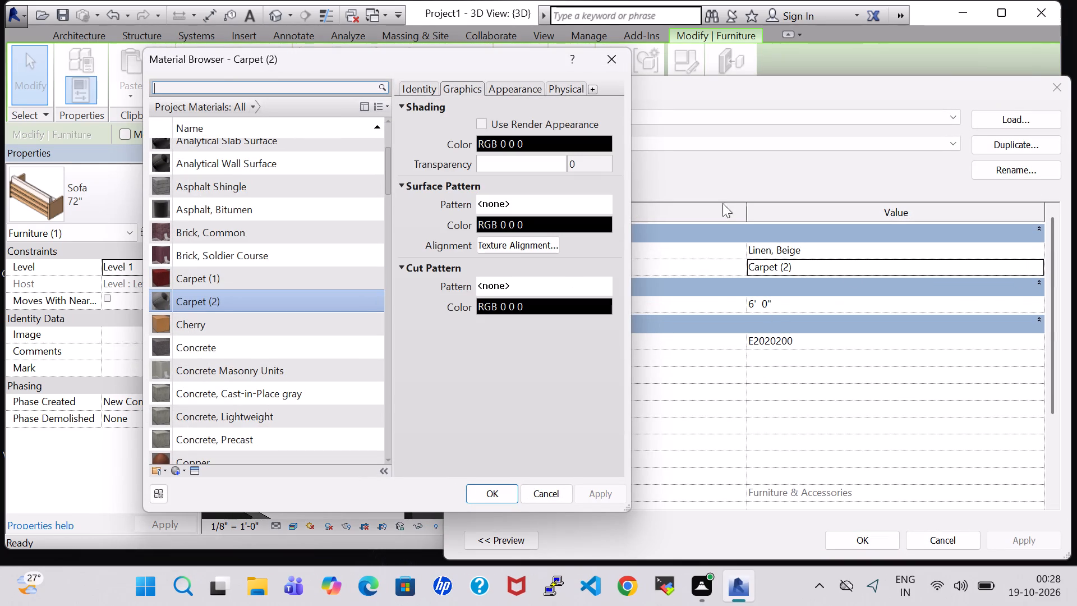
click(609, 57)
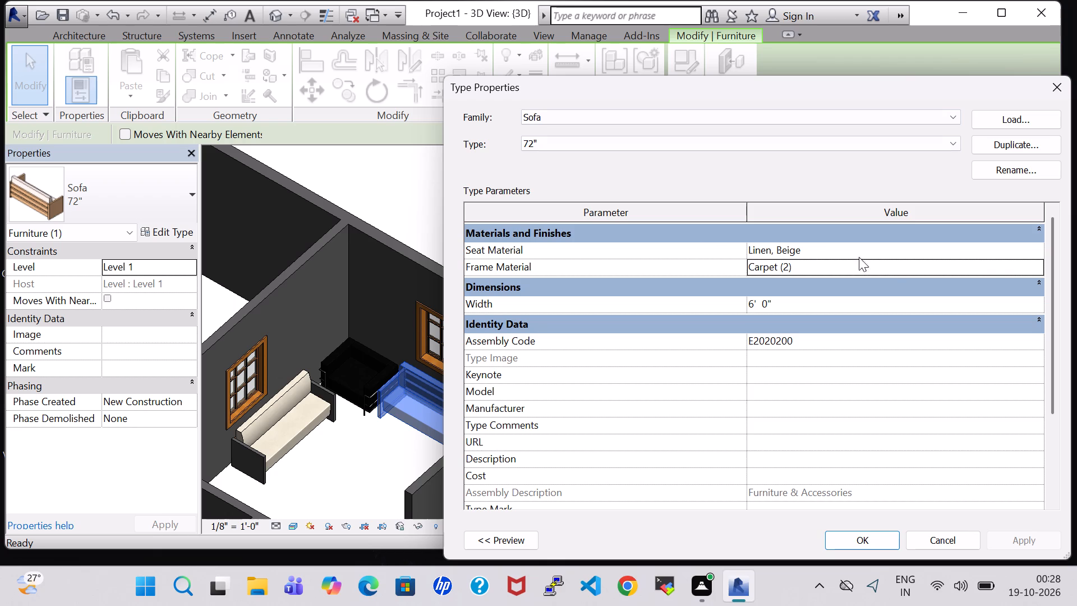
click(1031, 247)
click(1042, 247)
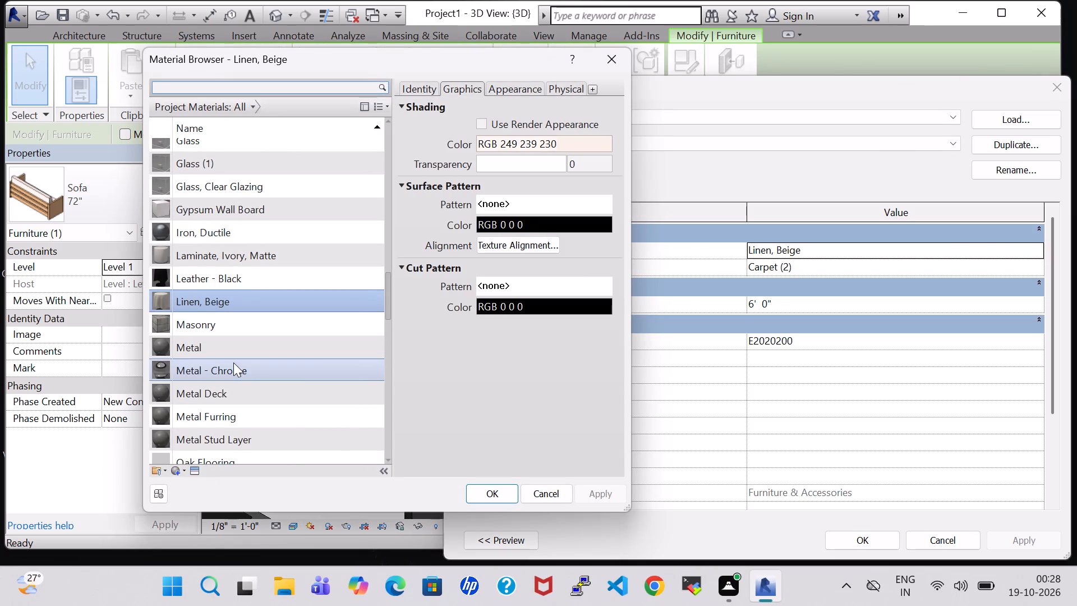
click(230, 269)
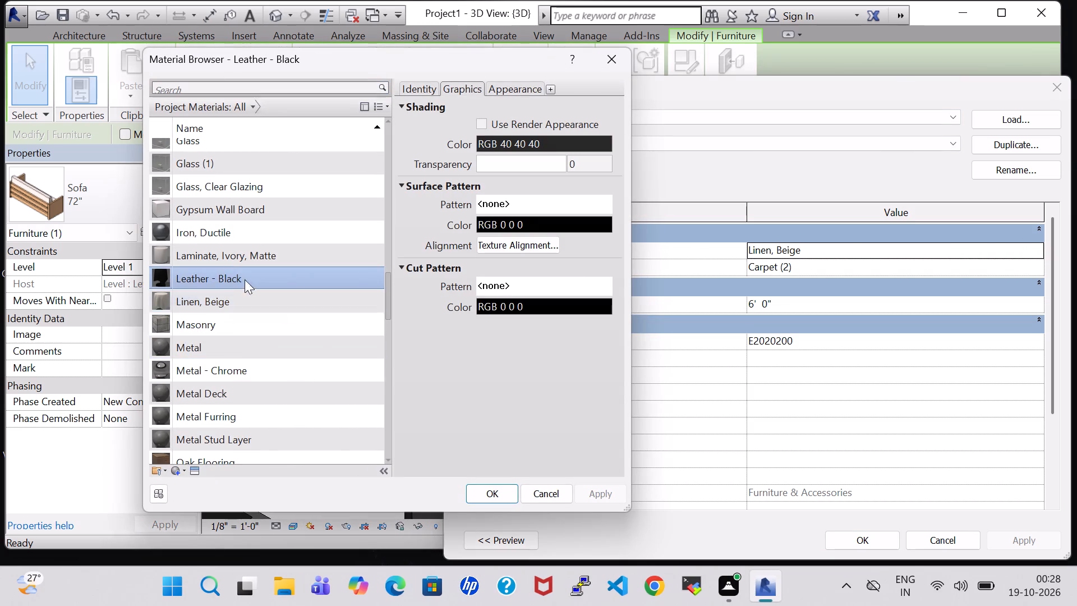
click(493, 488)
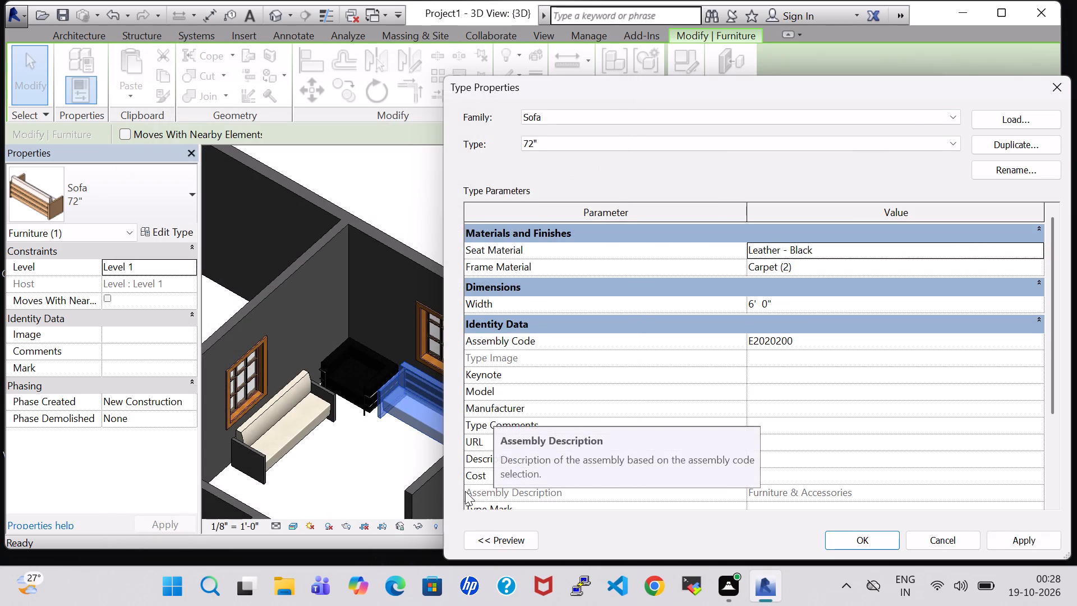
click(845, 542)
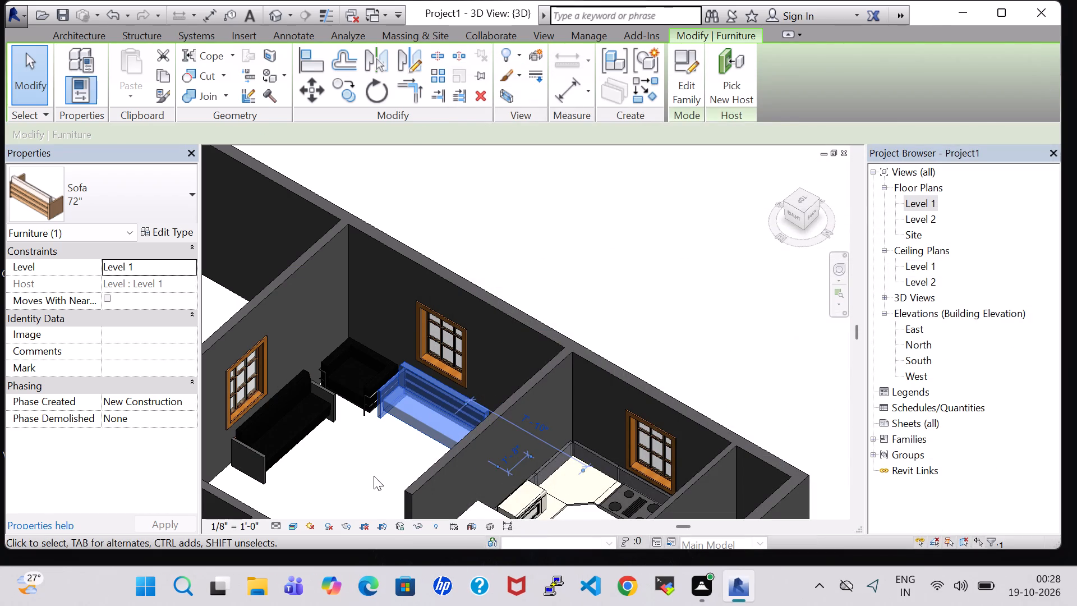
click(374, 476)
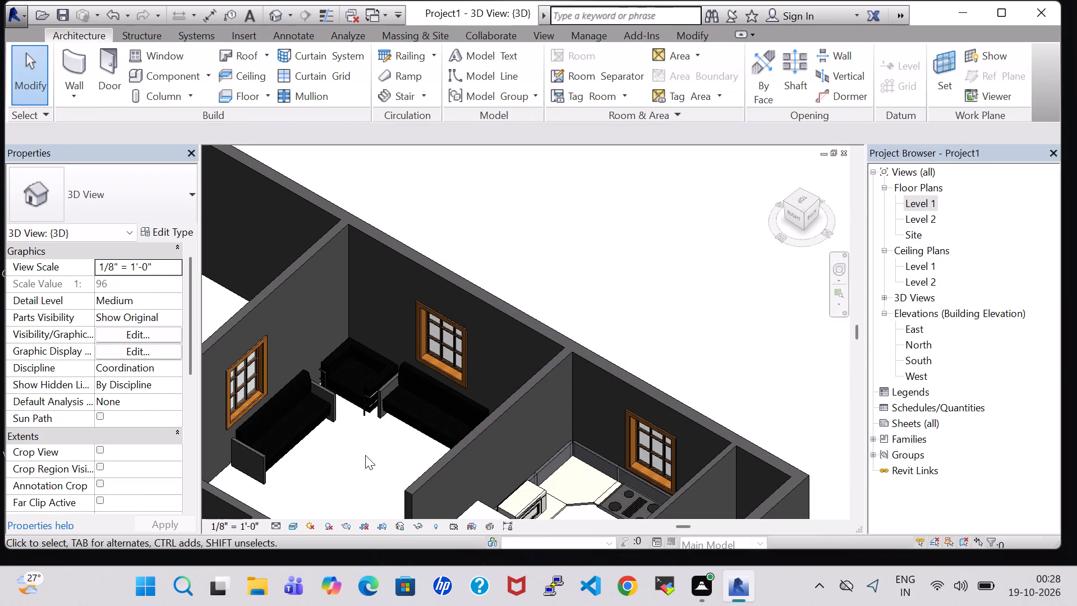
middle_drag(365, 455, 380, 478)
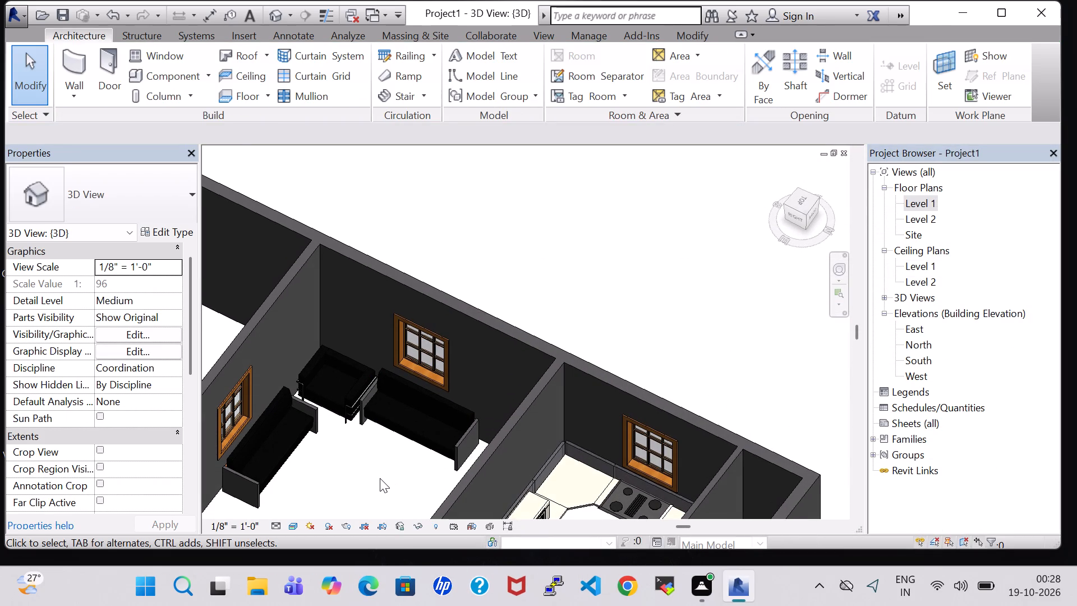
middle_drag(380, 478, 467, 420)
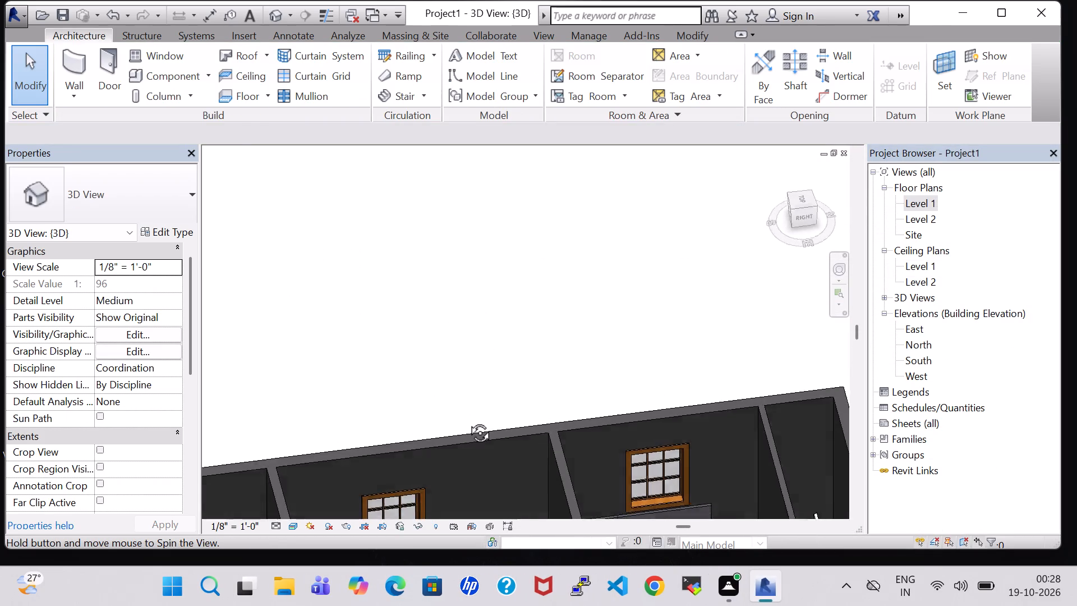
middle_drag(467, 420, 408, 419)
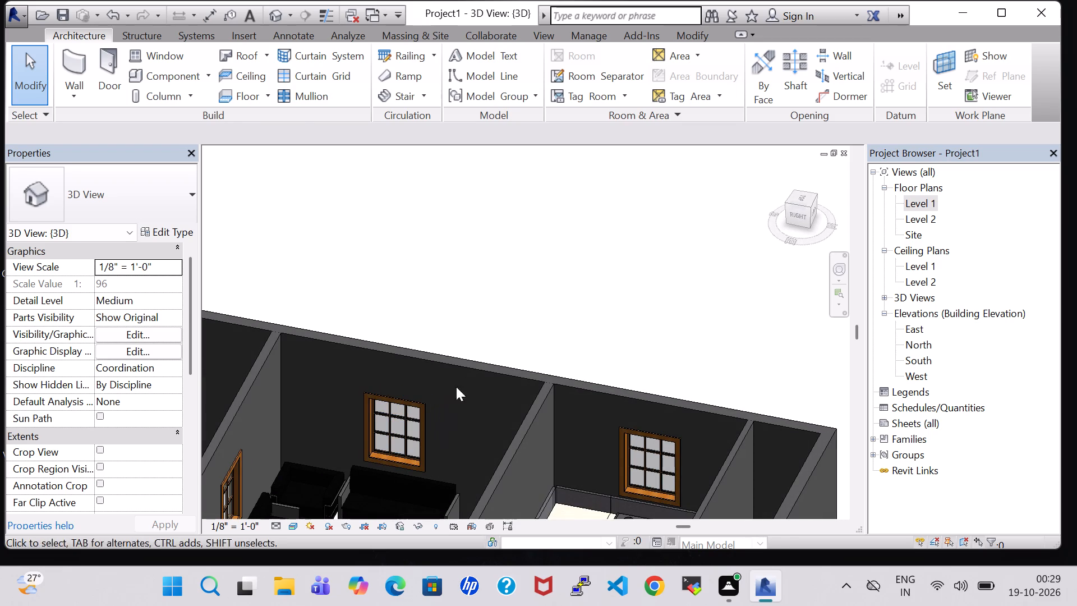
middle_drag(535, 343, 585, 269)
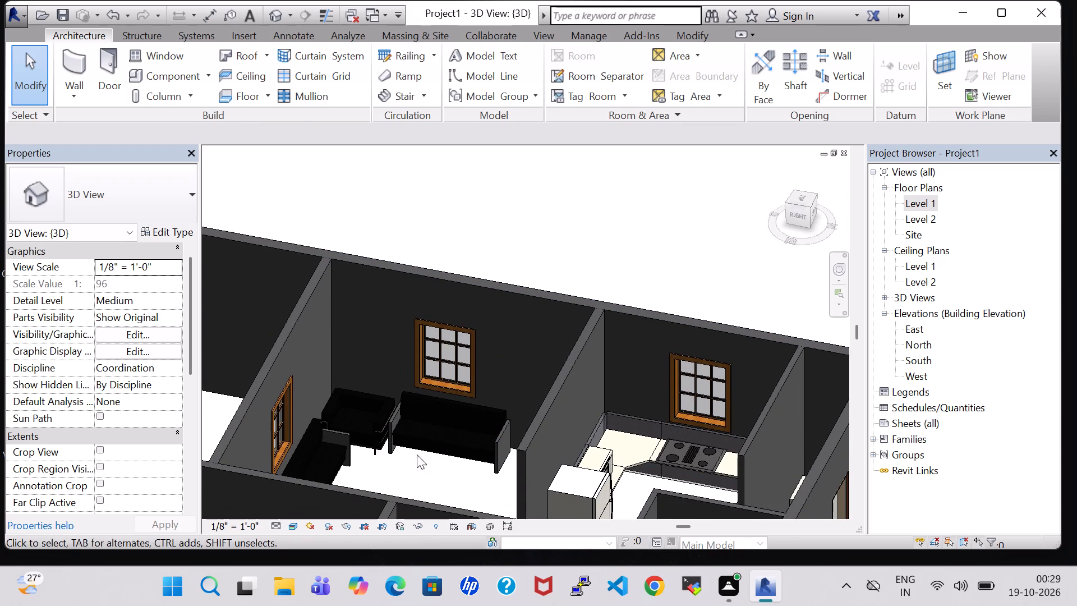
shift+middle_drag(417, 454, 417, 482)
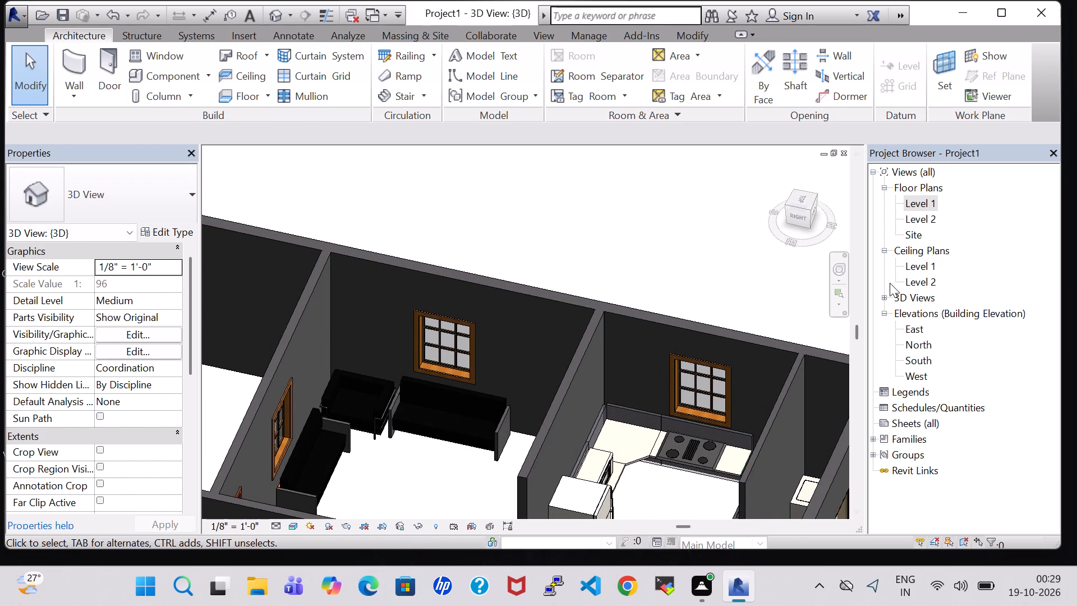
In the Level 1 floor plan, start placing a component and load the Table-Ellipse family from the Furniture library's Tables folder.
double_click(928, 206)
scroll(622, 318, down, 2)
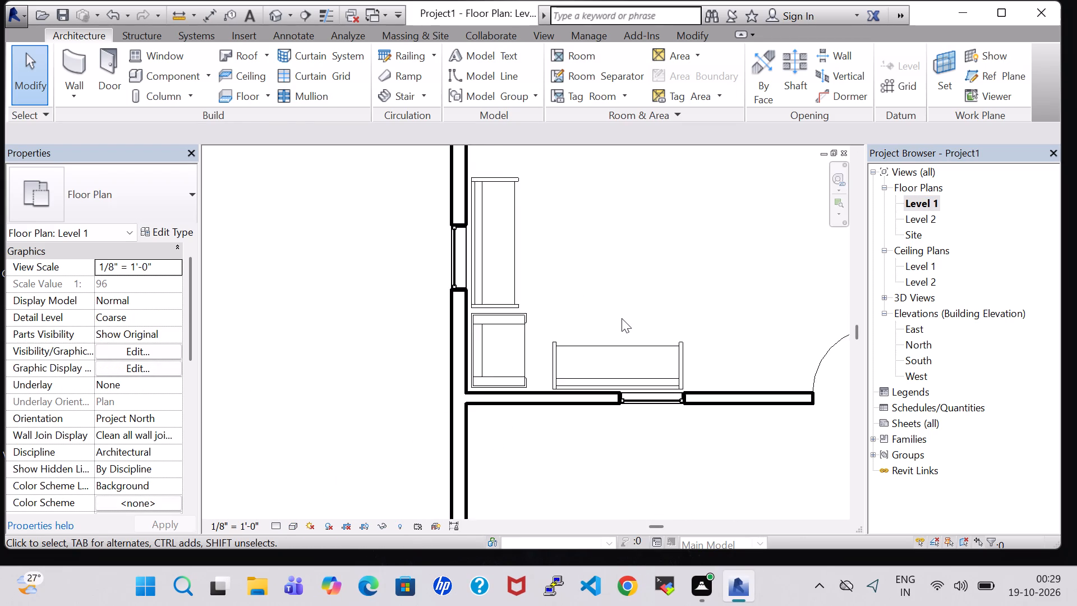
scroll(622, 318, down, 1)
middle_drag(706, 253, 523, 309)
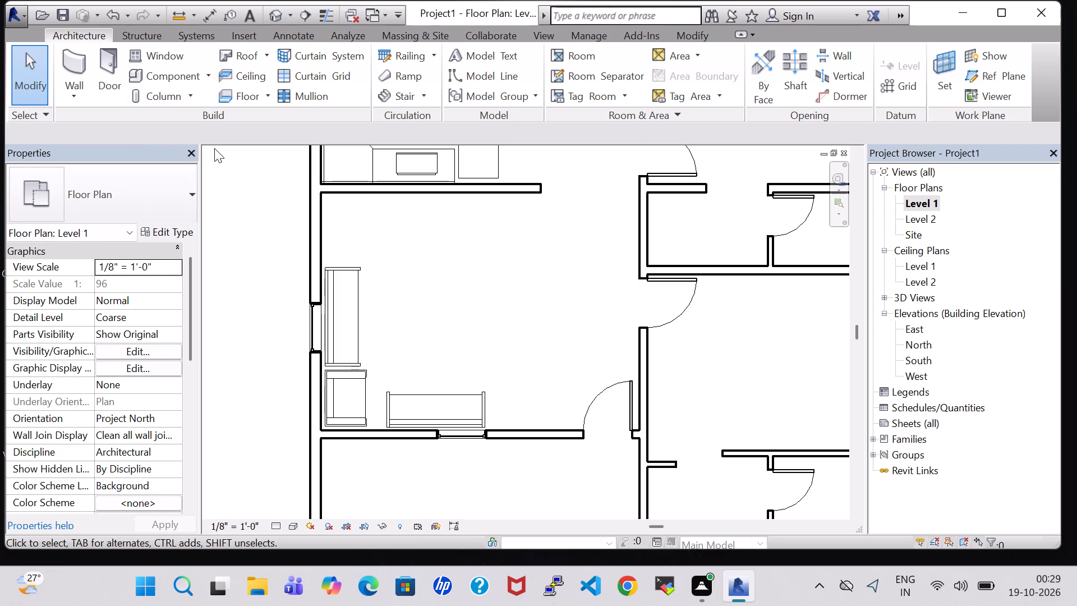
click(169, 76)
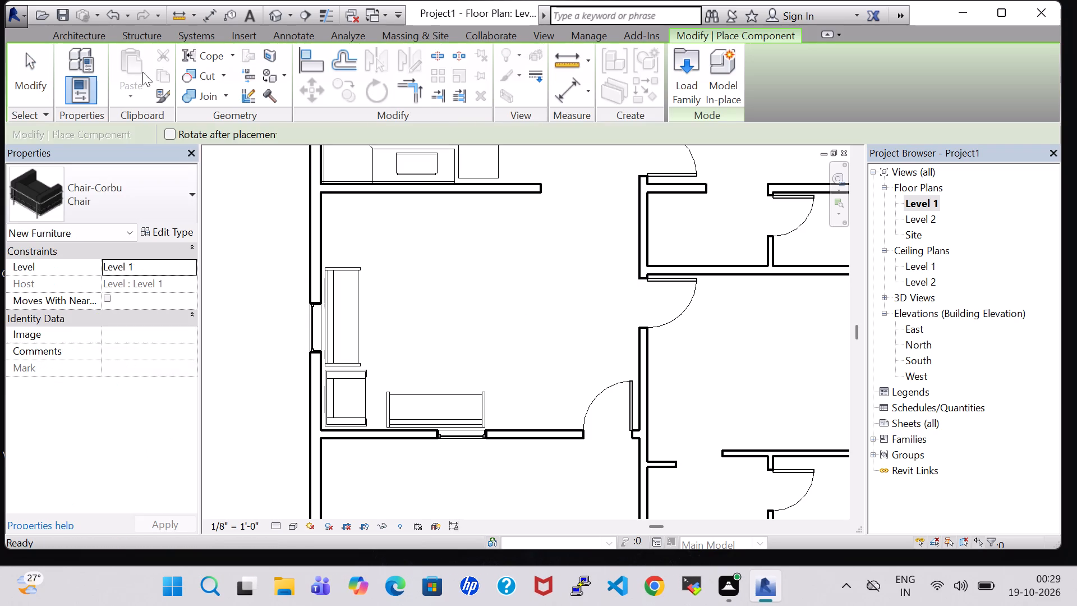
click(688, 72)
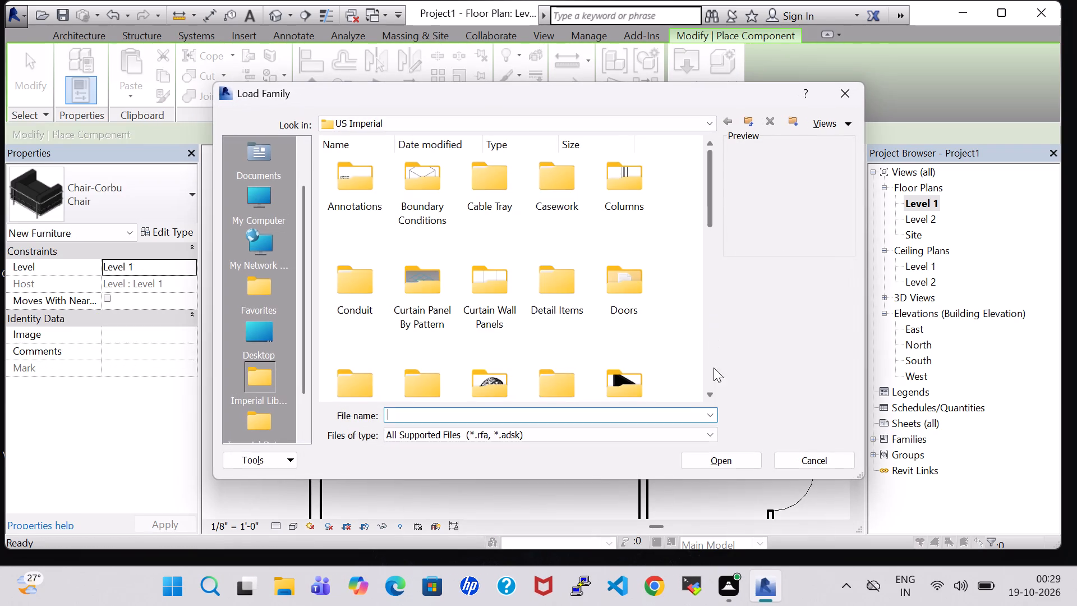
double_click(616, 379)
double_click(578, 187)
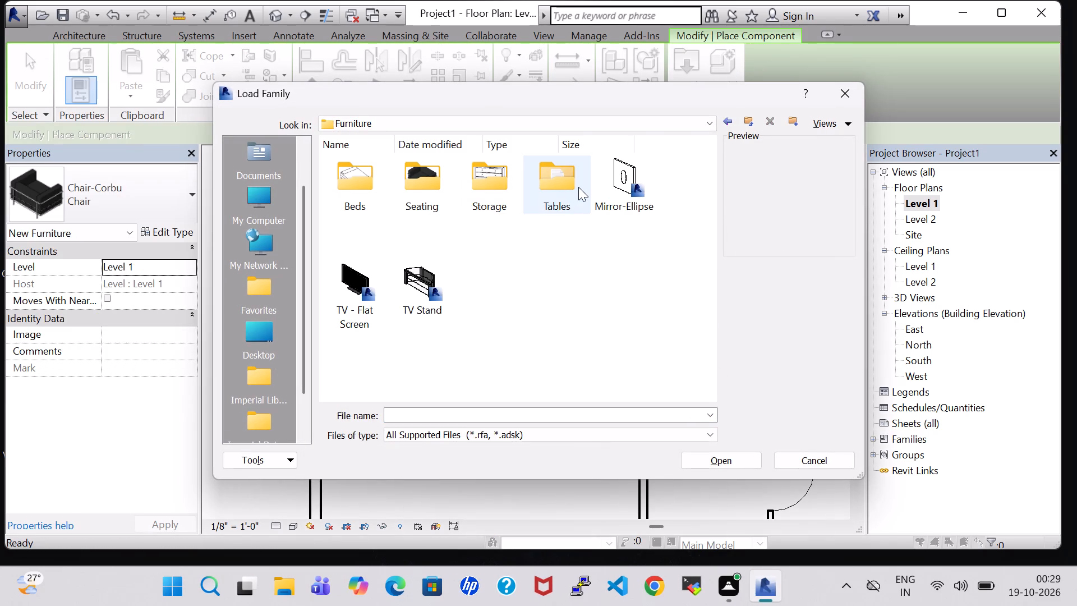
click(440, 272)
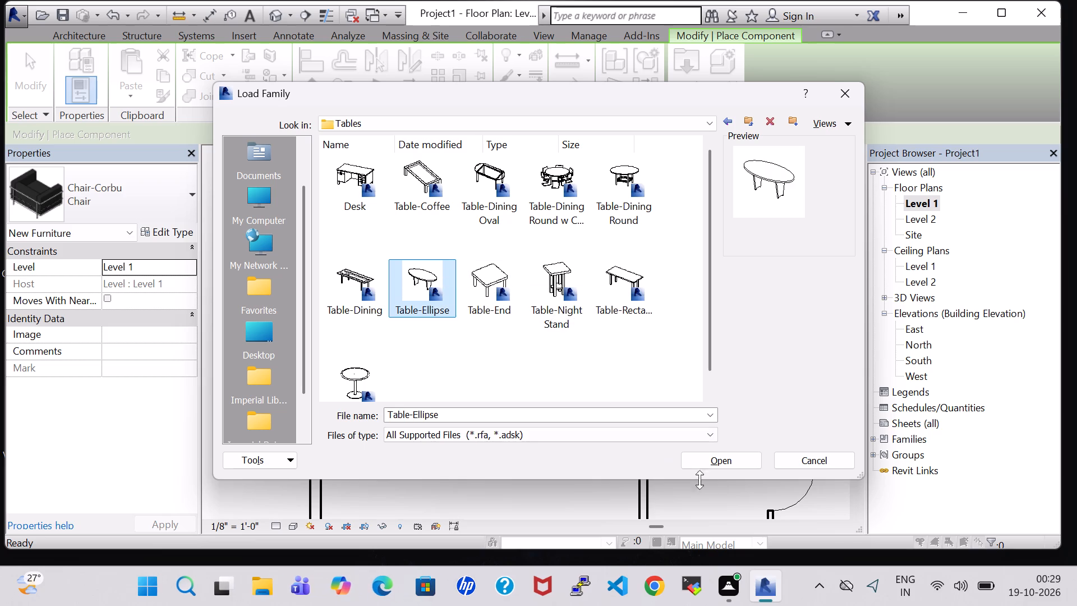
click(717, 469)
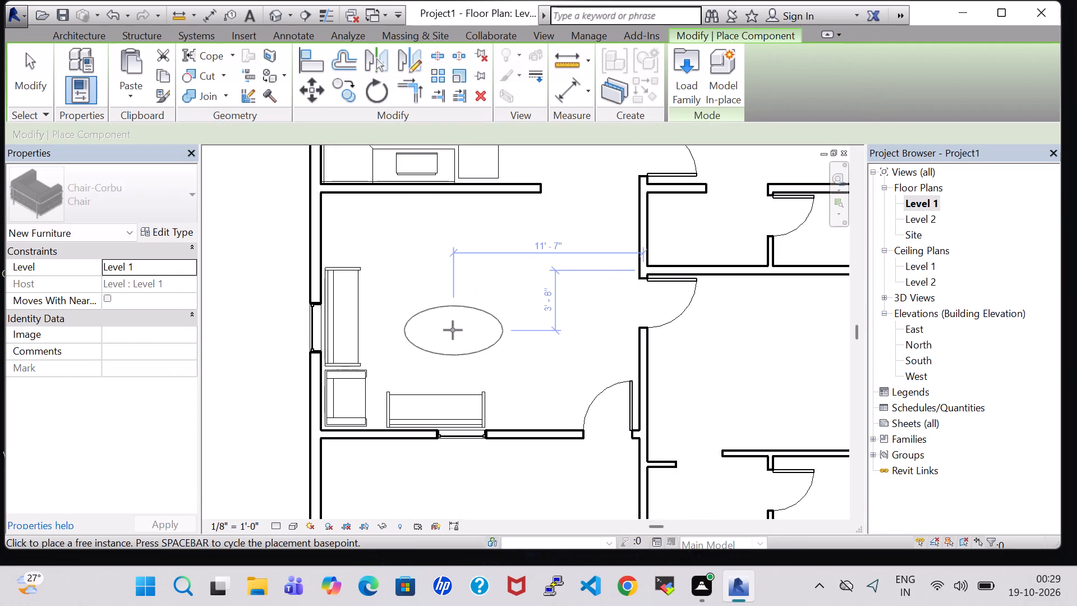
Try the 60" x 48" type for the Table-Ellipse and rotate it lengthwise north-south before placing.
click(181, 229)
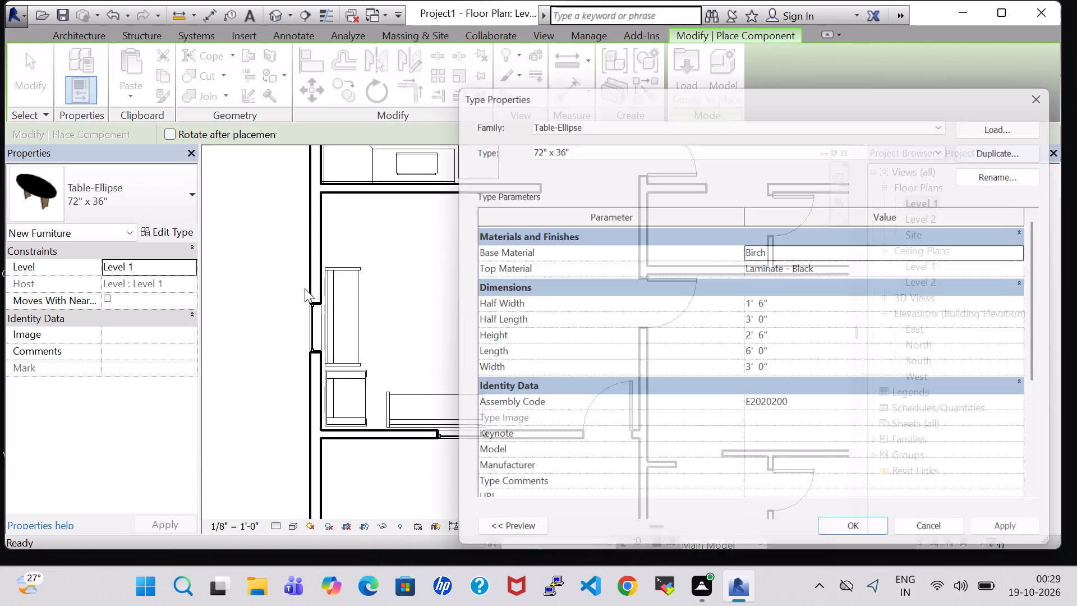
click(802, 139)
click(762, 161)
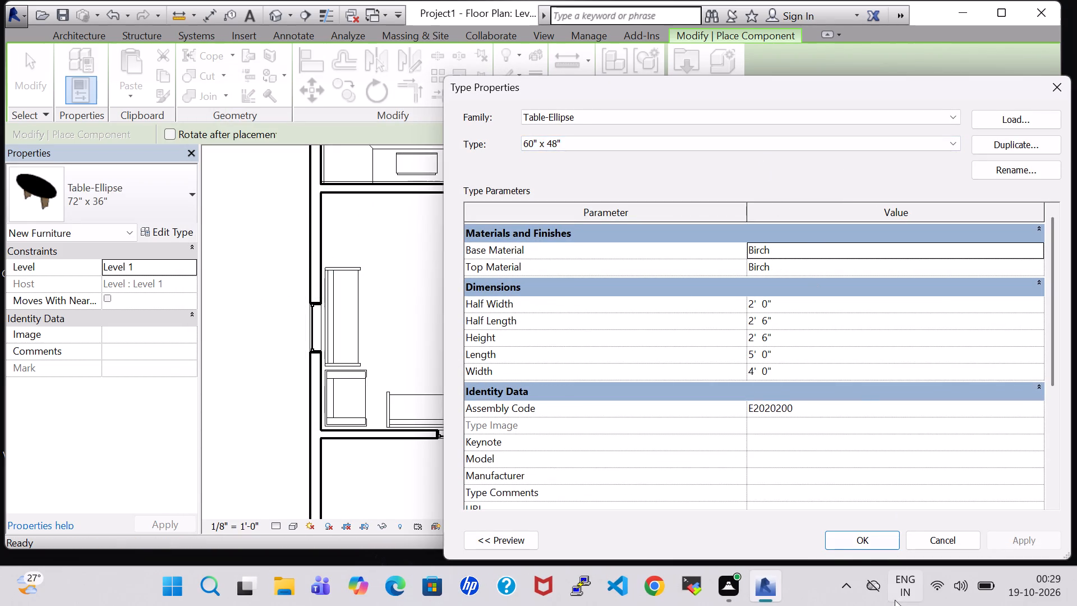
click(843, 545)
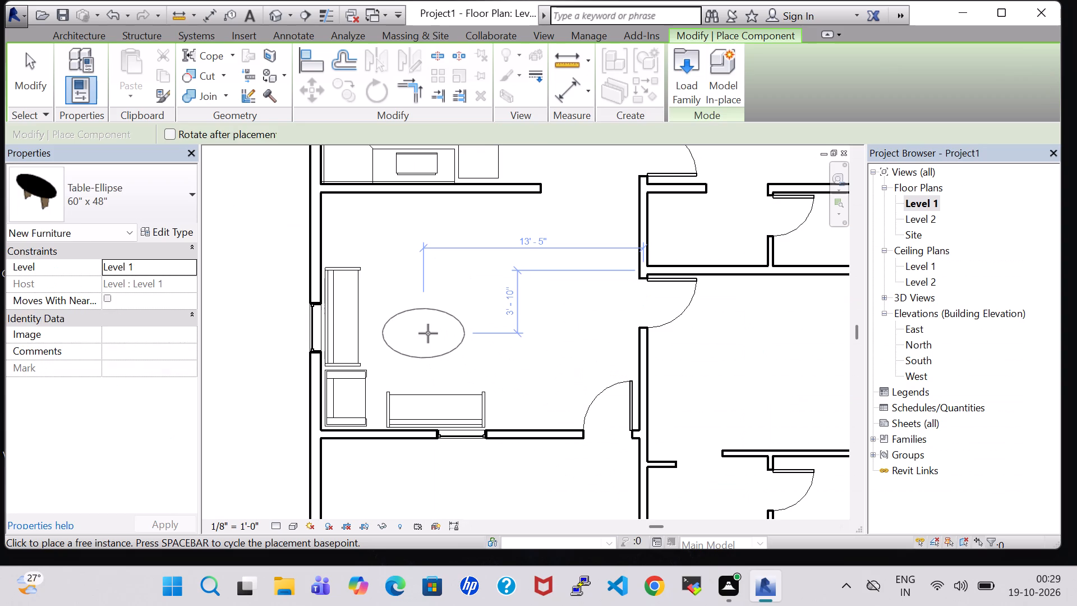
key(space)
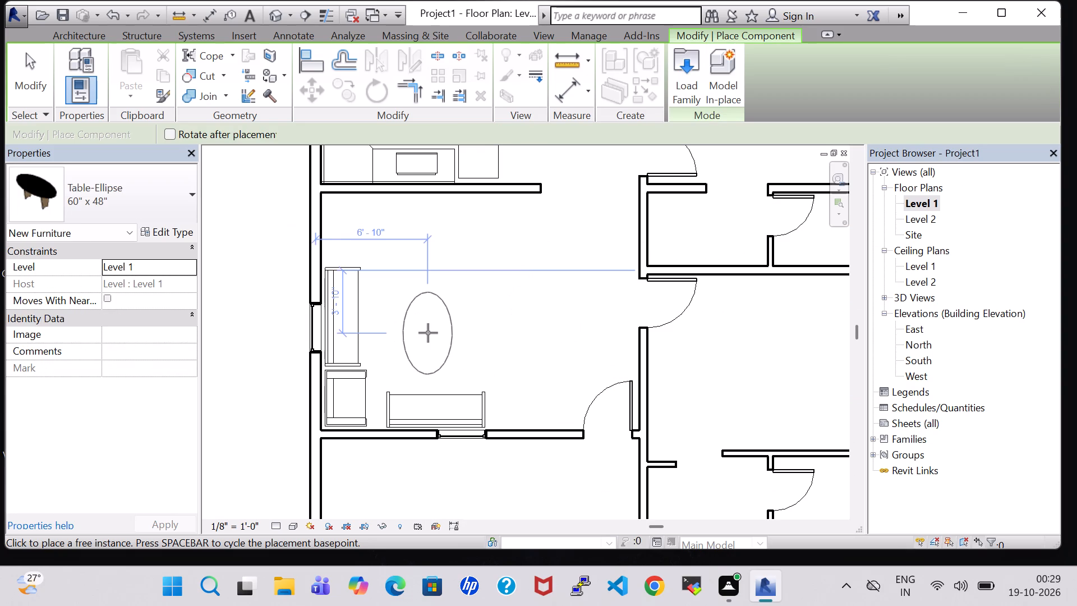
Switch Table-Ellipse to the 72" x 36" type and place one, rotated lengthwise north-south, in front of the living area's west sofa.
click(171, 231)
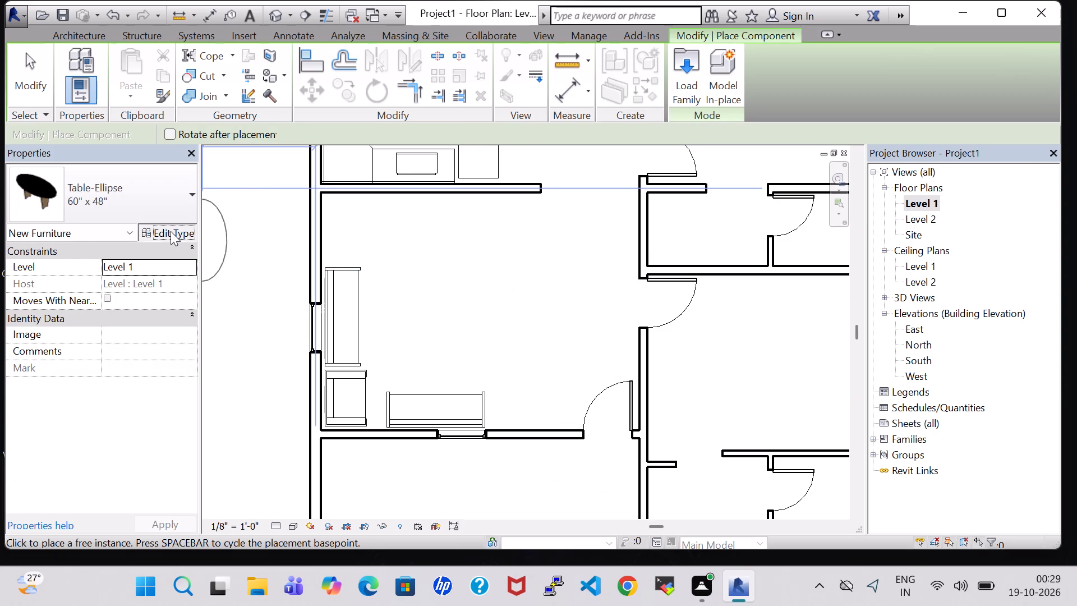
click(890, 137)
click(716, 164)
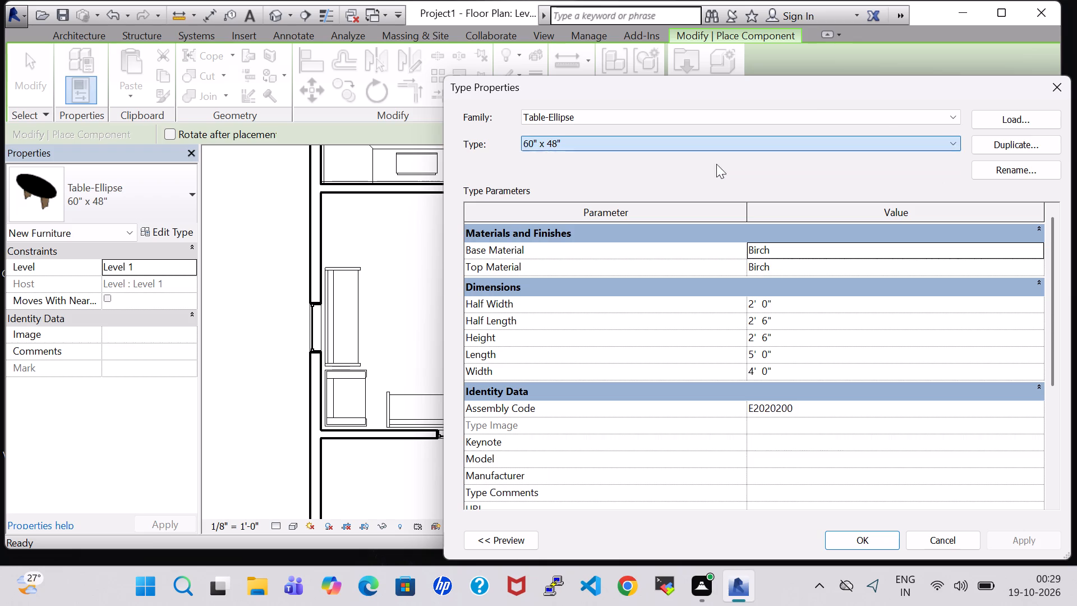
click(853, 533)
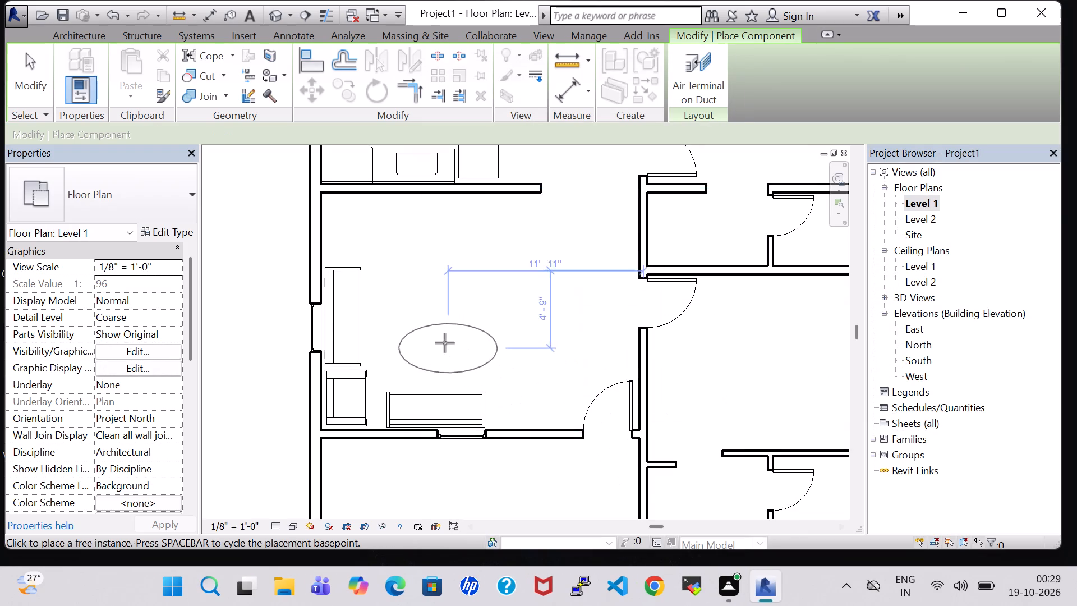
key(space)
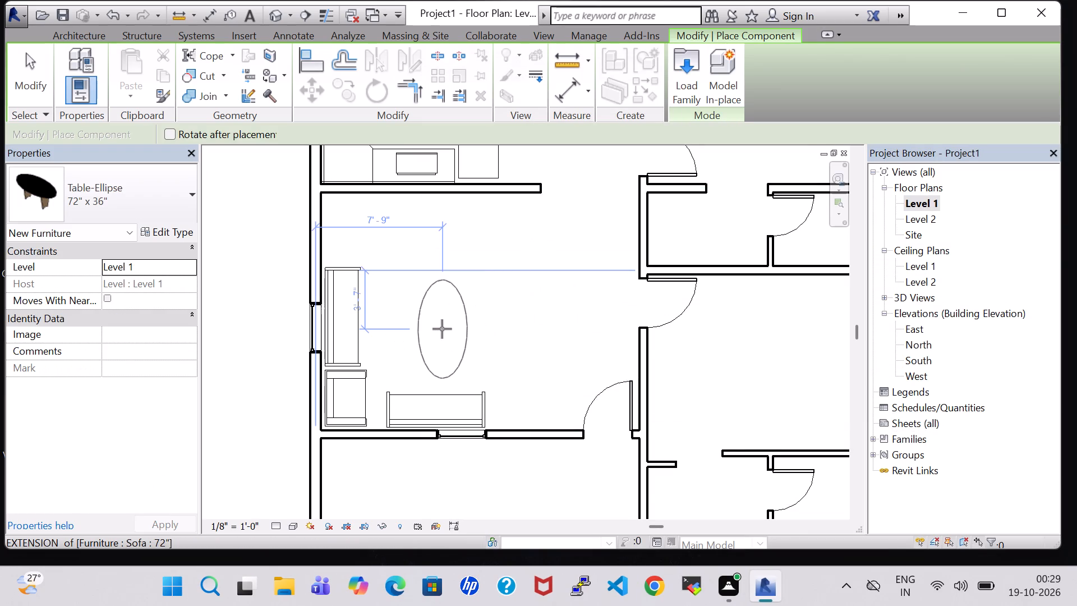
click(436, 329)
key(Escape)
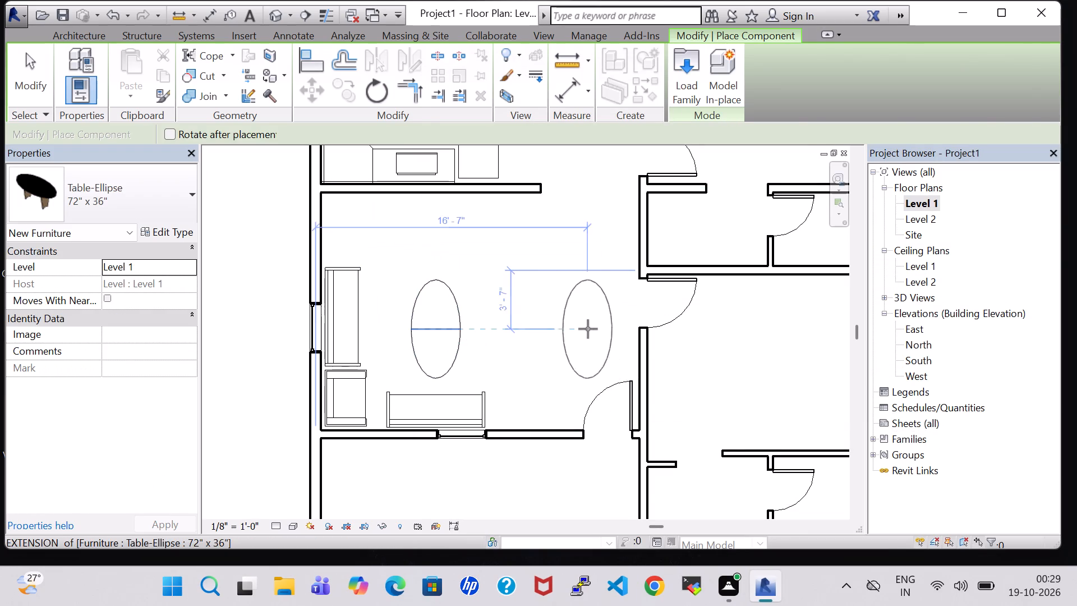
key(Escape)
Start placing a component and load the Table-End family from the Furniture library's Tables folder.
scroll(582, 343, down, 1)
scroll(740, 426, down, 2)
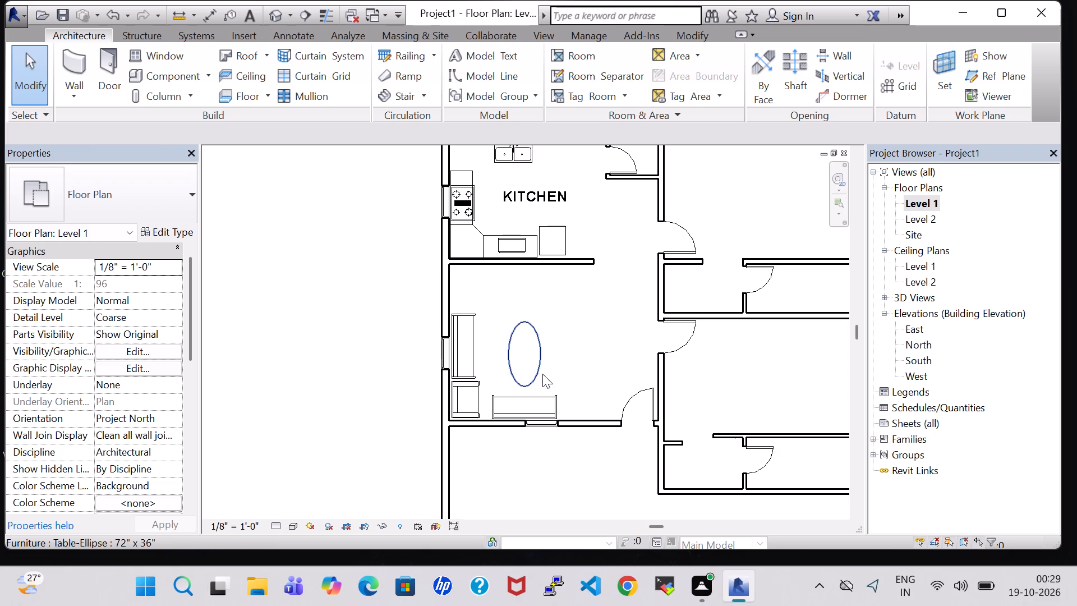
click(164, 71)
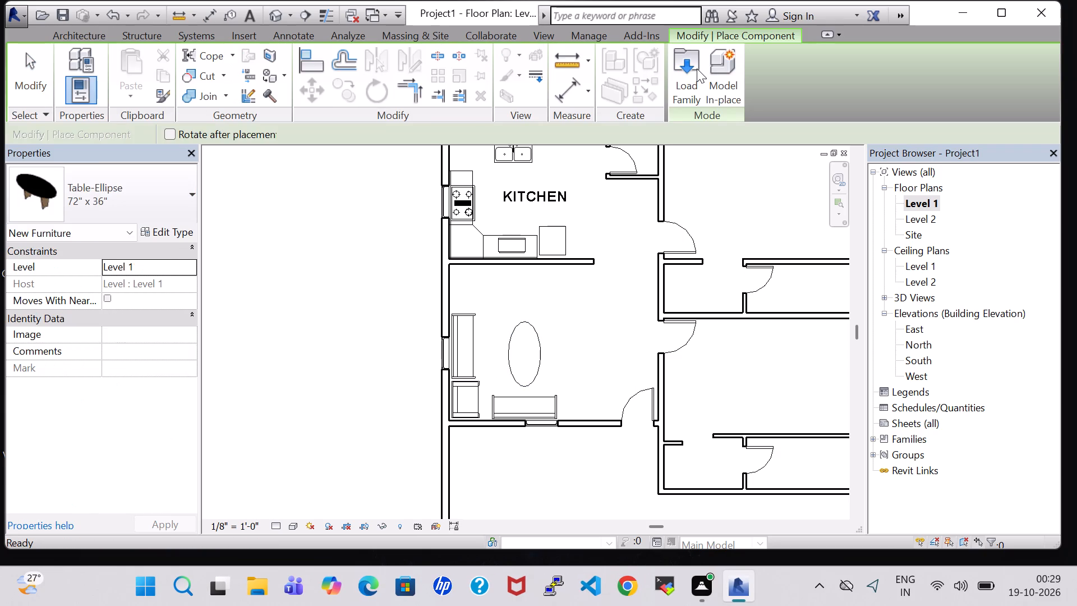
click(697, 68)
double_click(611, 365)
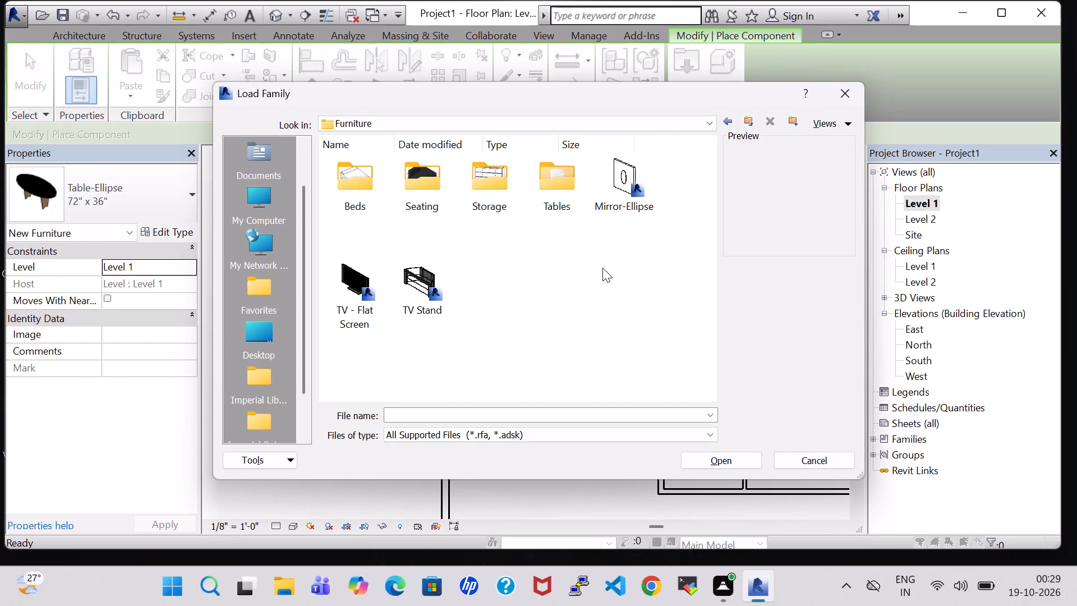
double_click(547, 190)
click(480, 286)
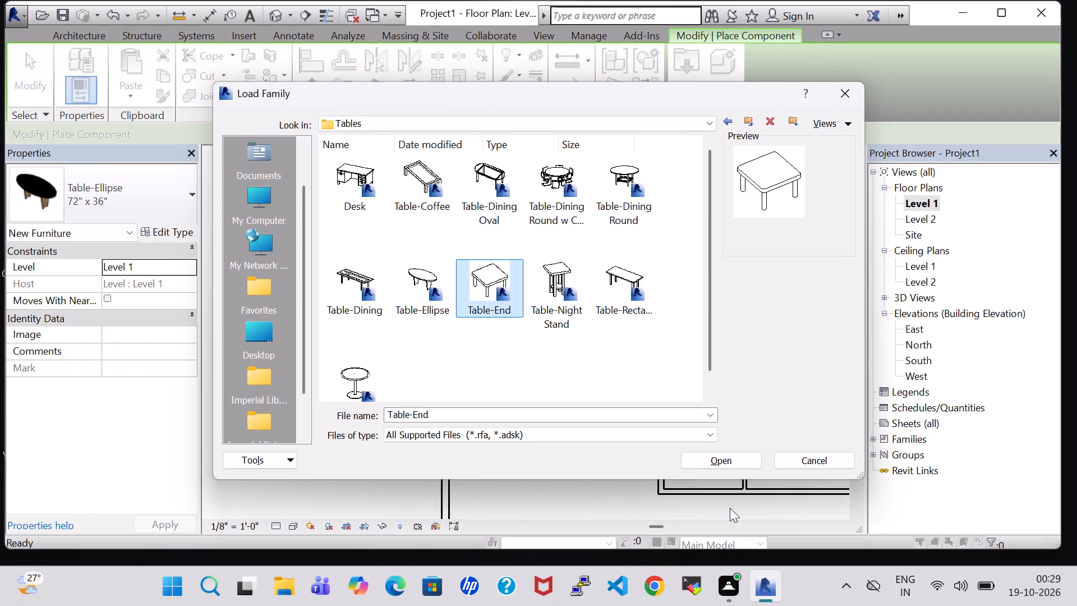
click(711, 453)
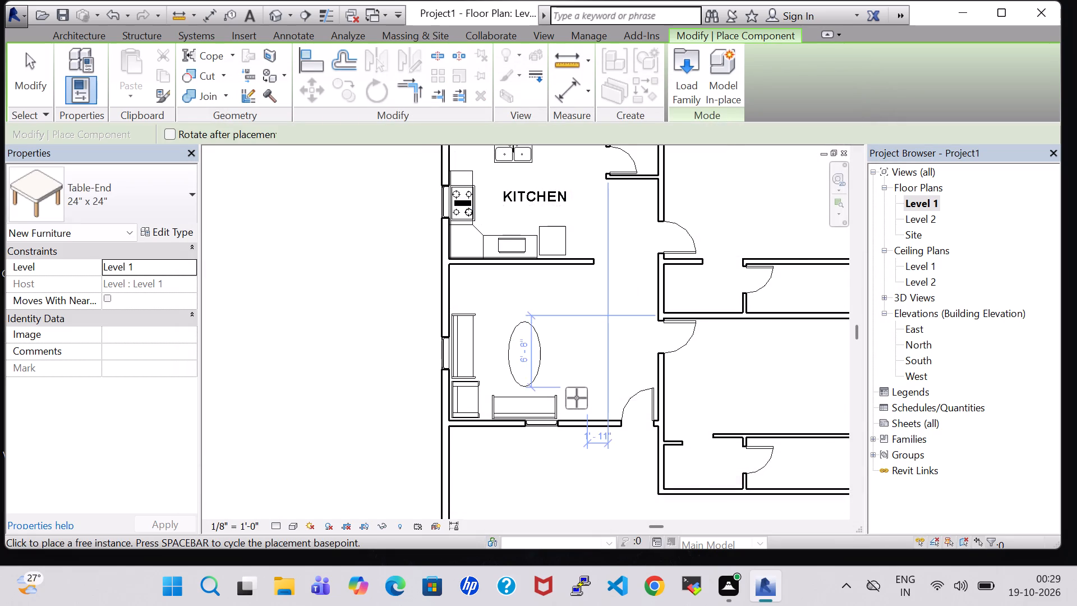
Place 24" x 24" end tables in the living area, one east of the south sofa and one north of the west sofa.
scroll(577, 398, up, 10)
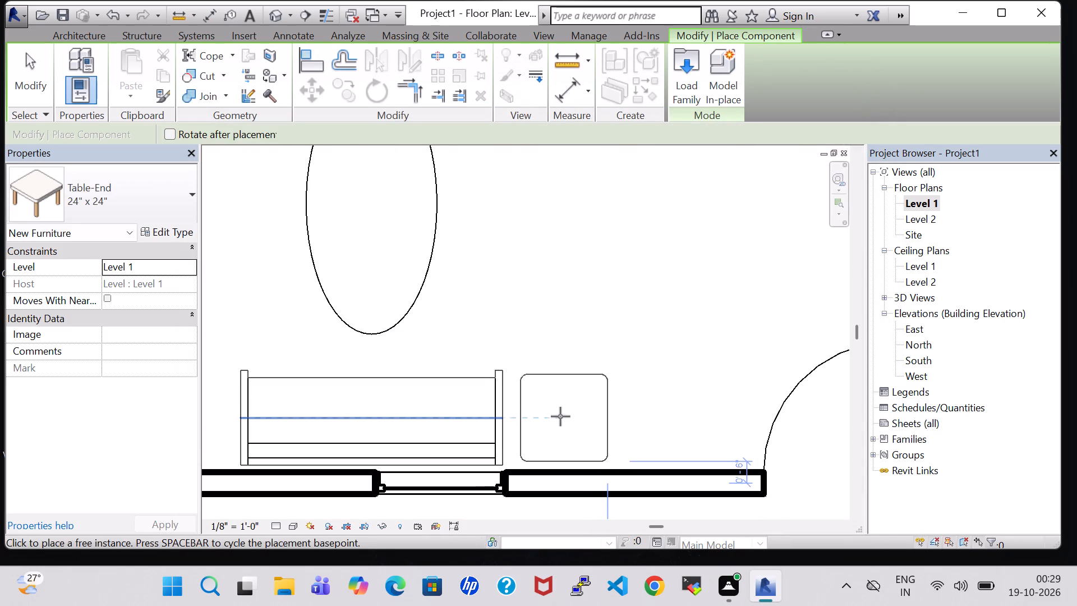
click(558, 421)
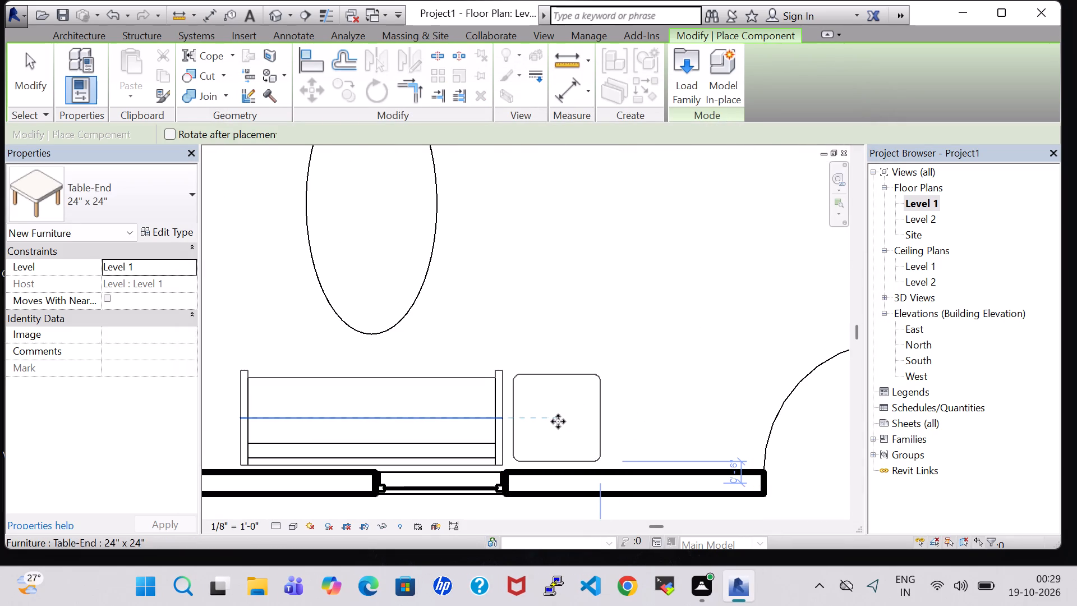
scroll(518, 348, up, 1)
middle_drag(519, 348, 754, 402)
scroll(457, 262, down, 5)
middle_click(495, 365)
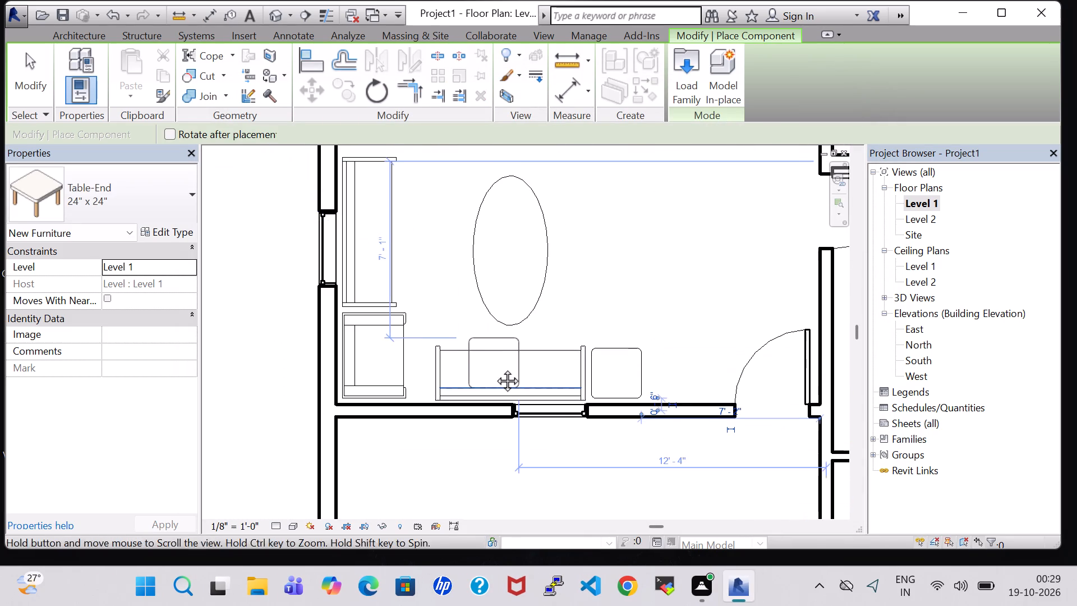
middle_drag(458, 280, 499, 410)
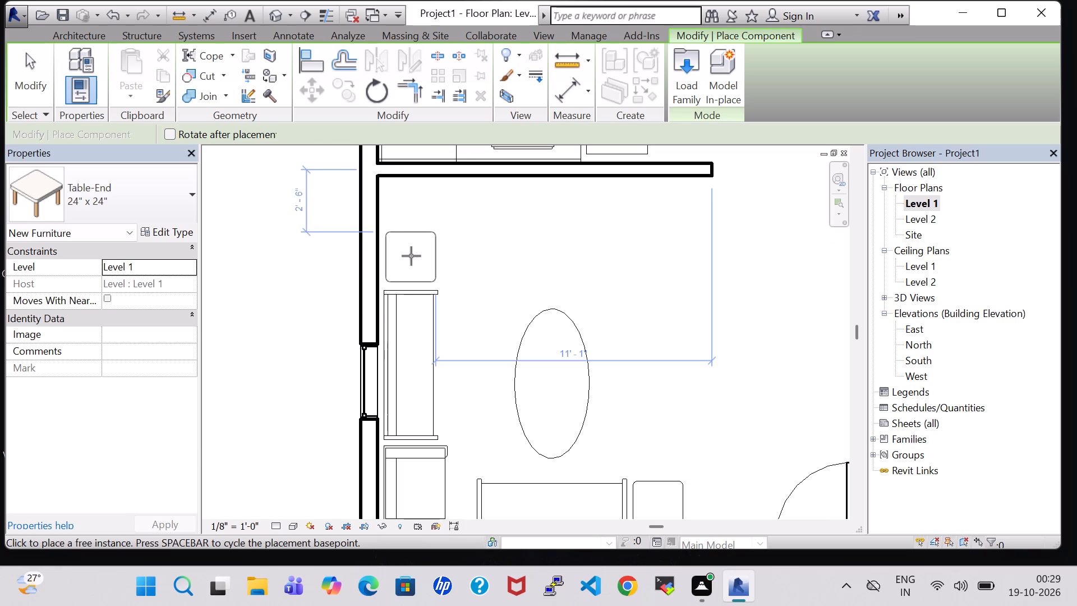
click(411, 256)
key(Escape)
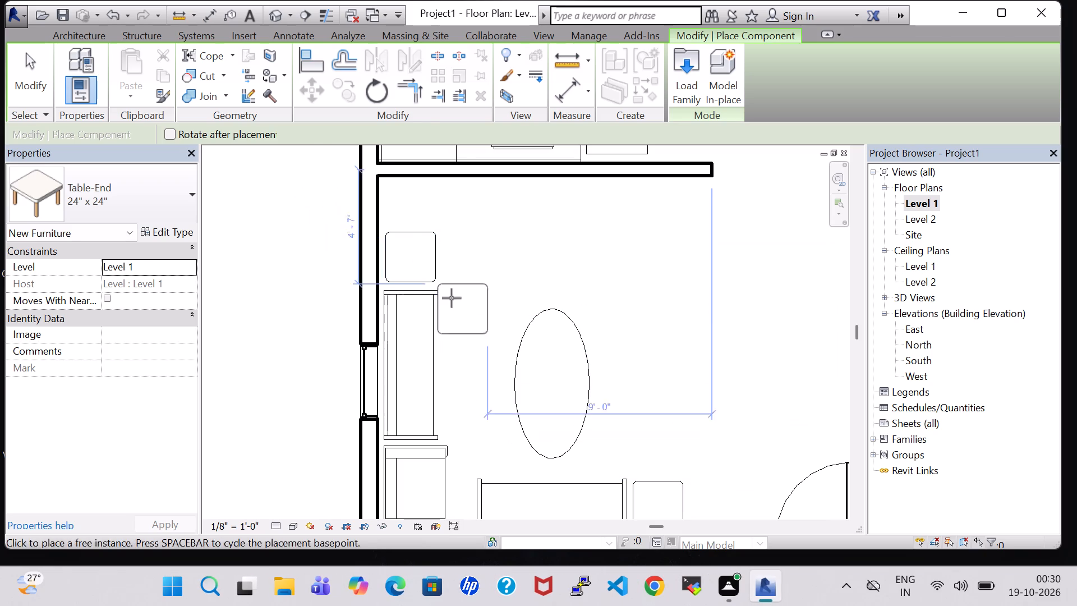
key(Escape)
Nudge the end table north of the west sofa about 2" west, toward the exterior wall.
click(427, 266)
click(392, 263)
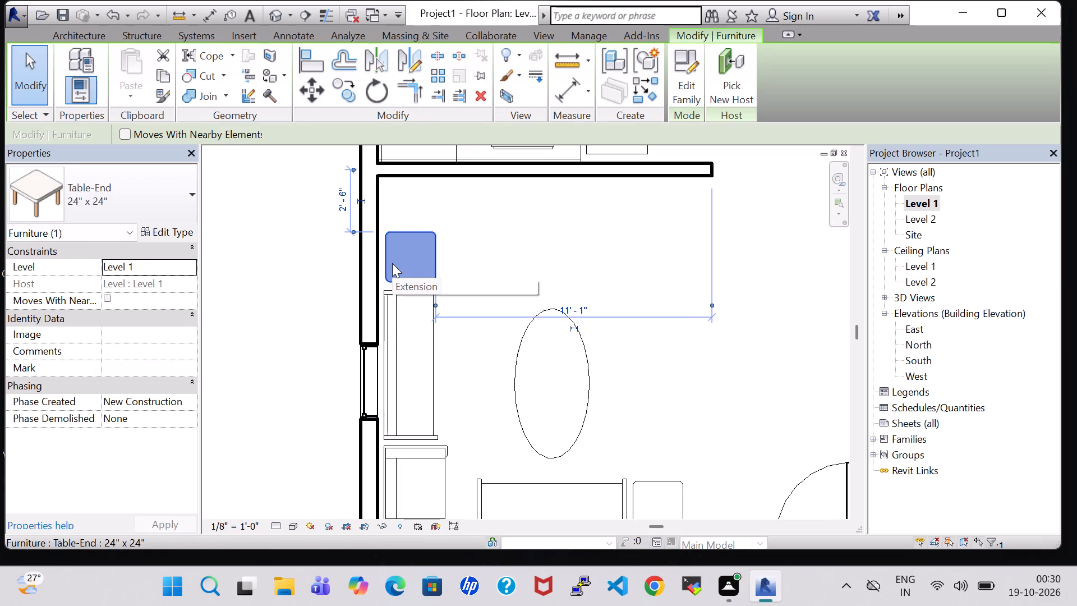
key(Left)
click(498, 264)
Set the Height of the 24" x 24" Table-End type to 2' 0".
click(394, 258)
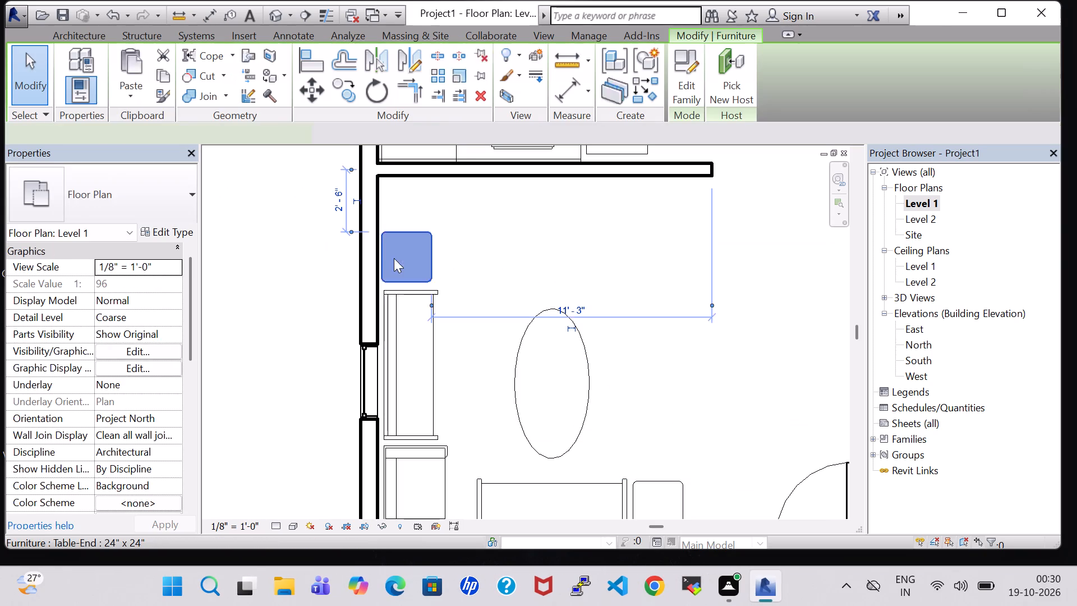
click(173, 233)
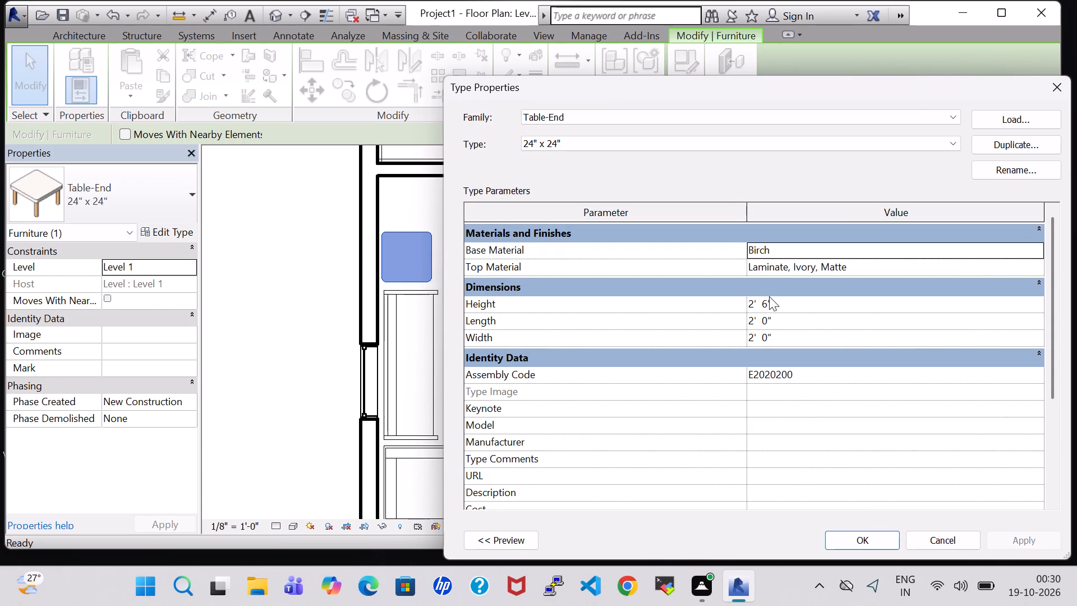
click(763, 299)
click(764, 302)
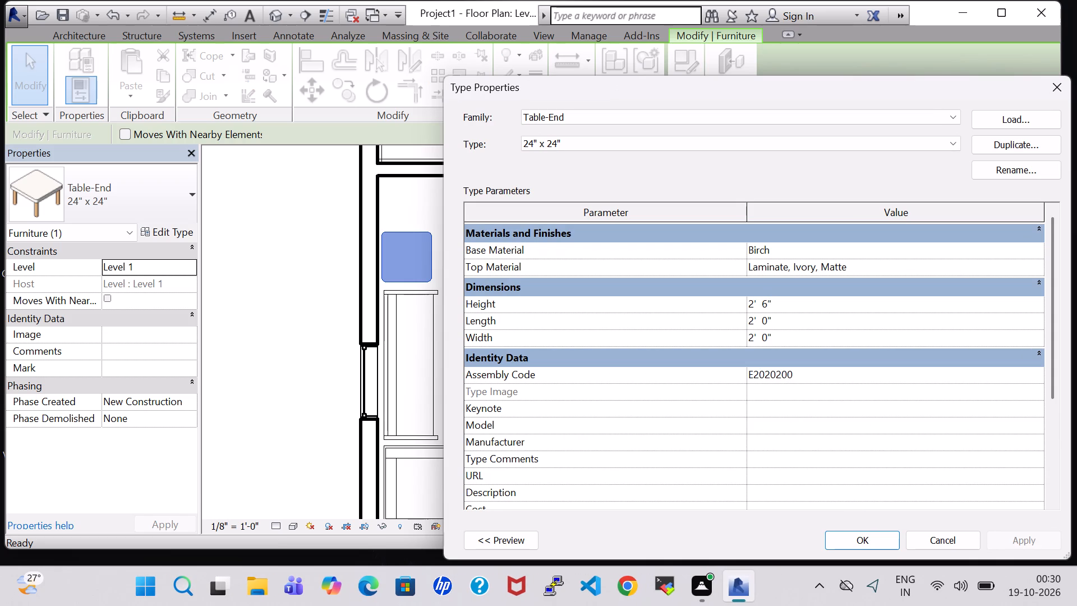
click(764, 302)
click(778, 305)
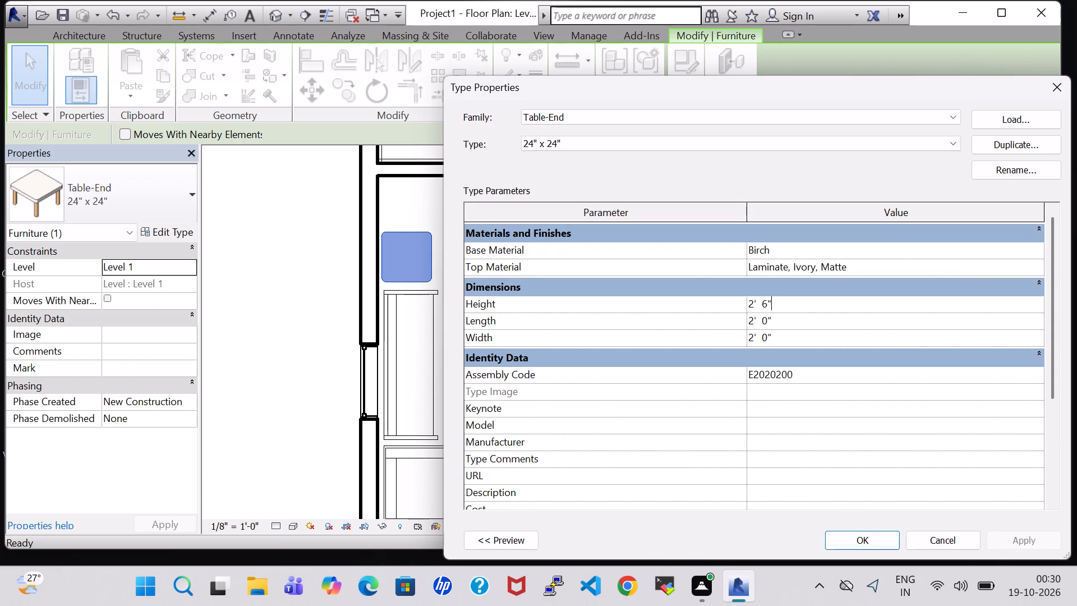
click(765, 305)
key(BackSpace)
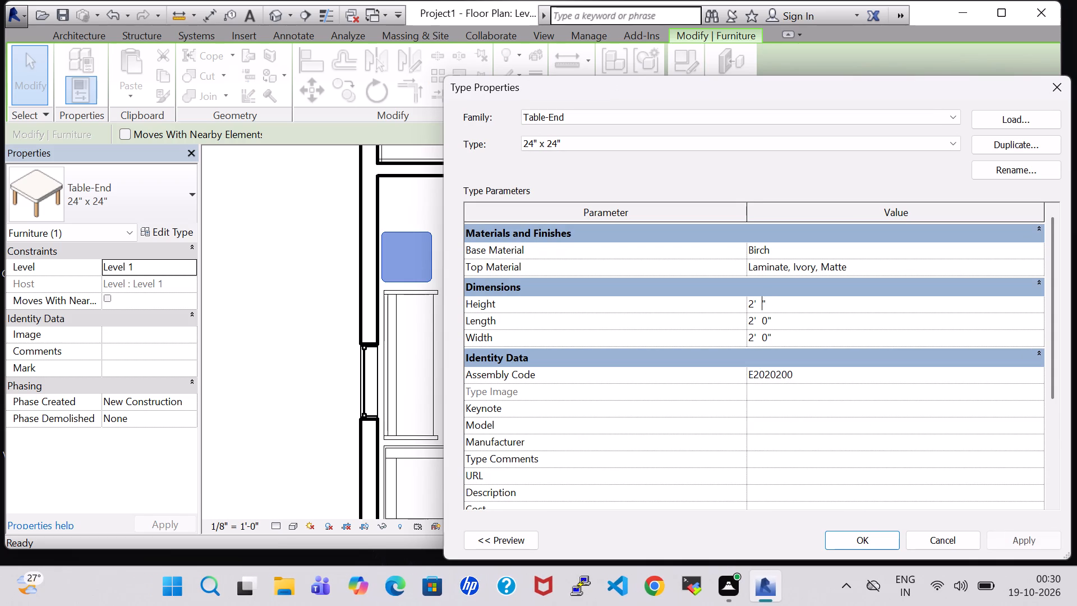
key(0)
click(864, 545)
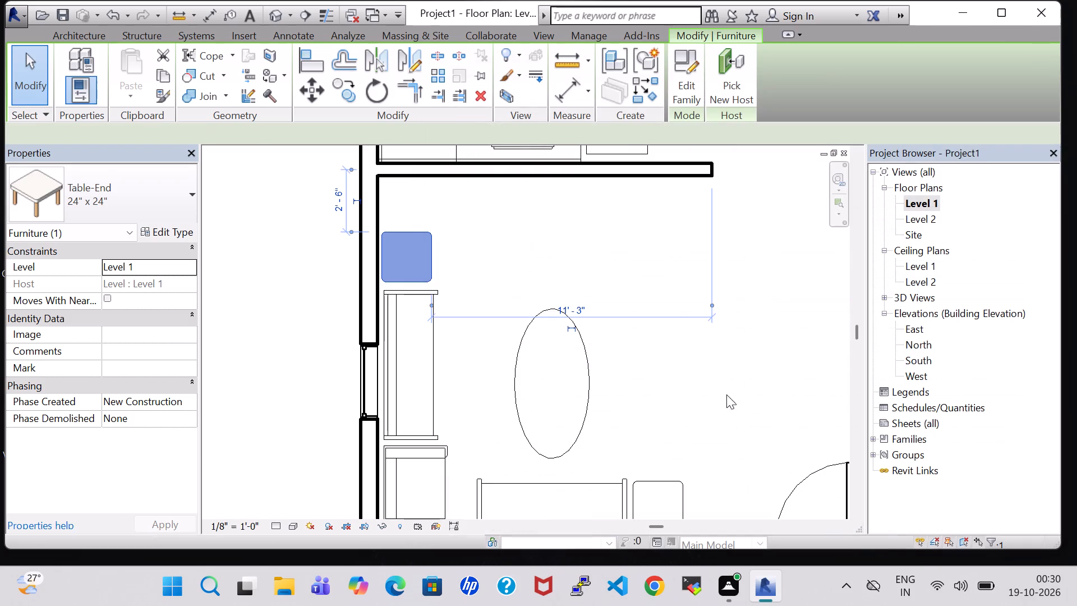
click(711, 399)
Check the type dimensions of the end table beside the south sofa.
middle_drag(711, 399, 708, 288)
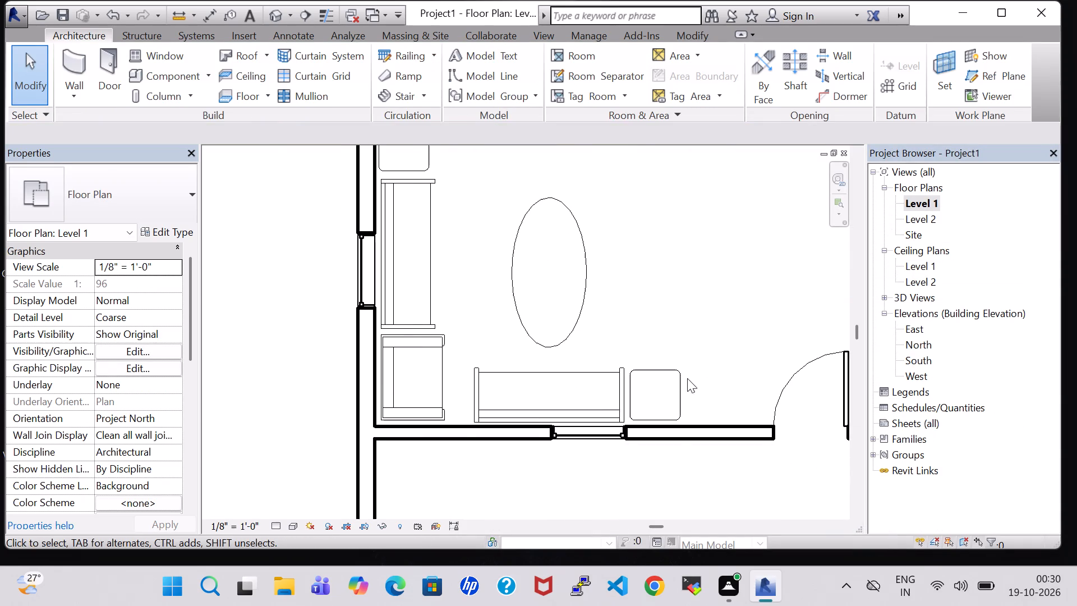
click(679, 379)
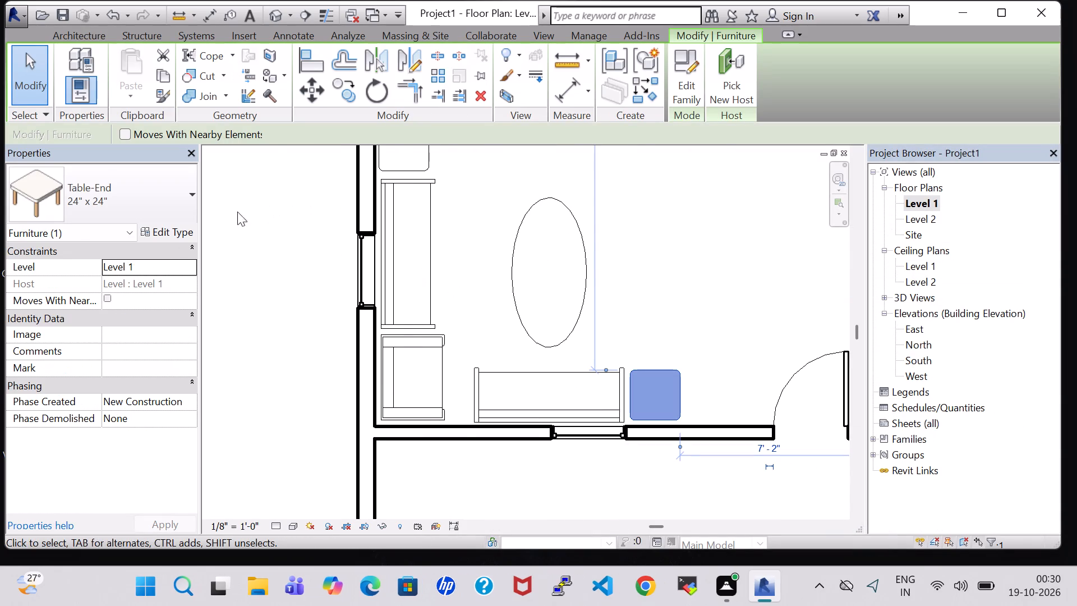
click(156, 233)
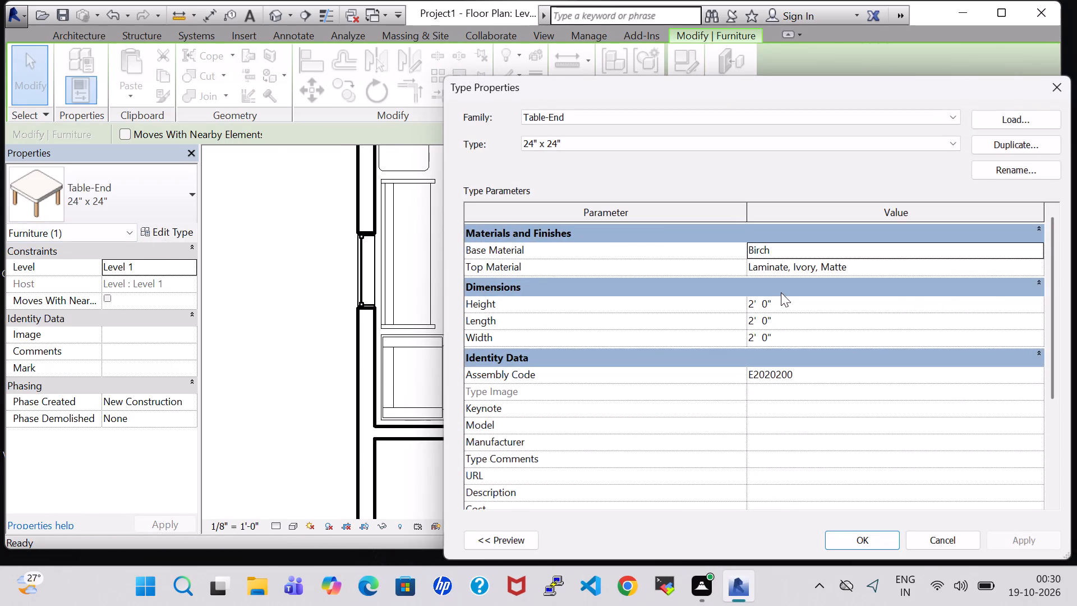
click(841, 537)
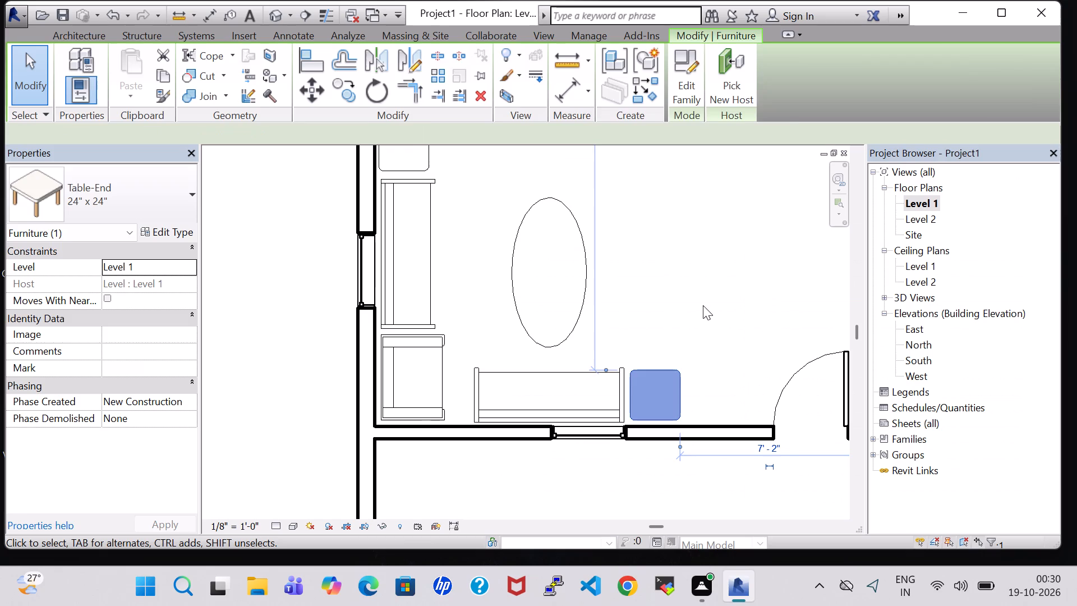
click(703, 305)
Load the RPC Plant - Tropical family from the US Imperial library's Planting folder.
middle_drag(634, 255, 578, 305)
scroll(634, 255, down, 1)
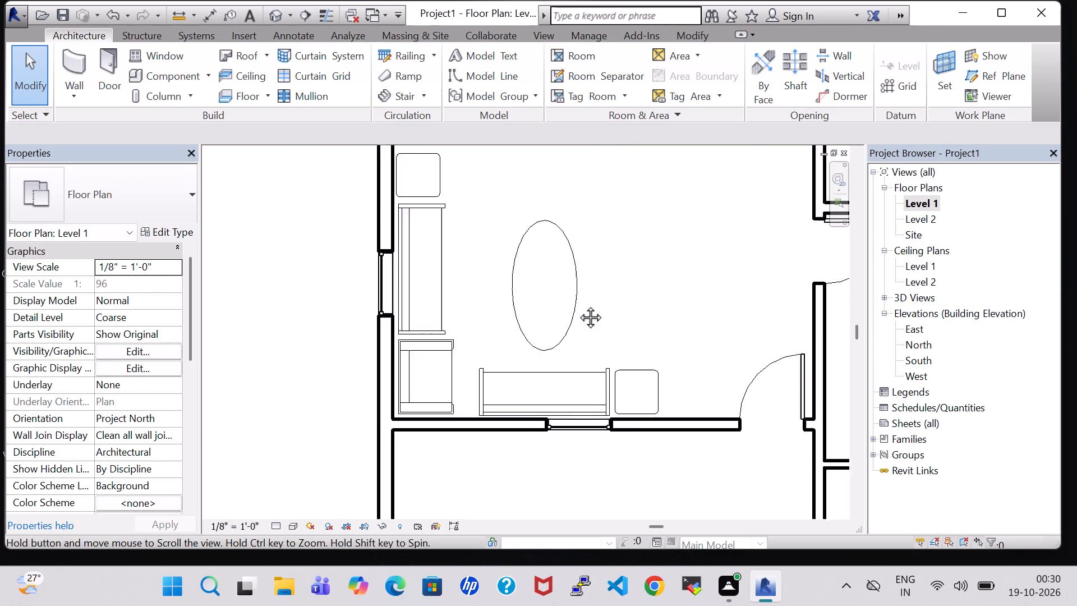
middle_drag(578, 305, 545, 333)
scroll(545, 333, down, 3)
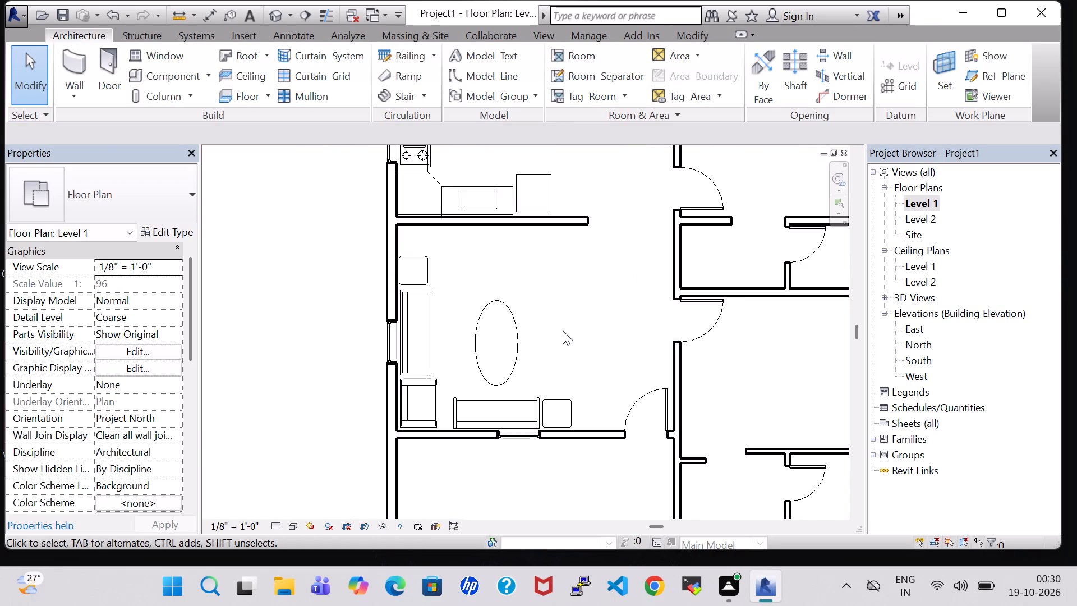
click(172, 81)
click(679, 77)
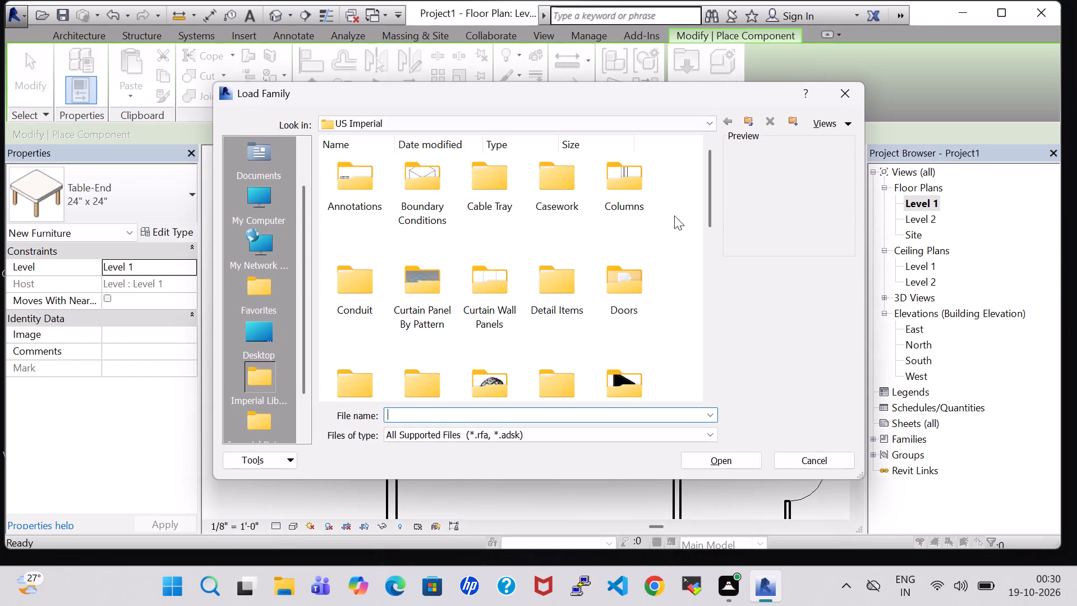
click(628, 382)
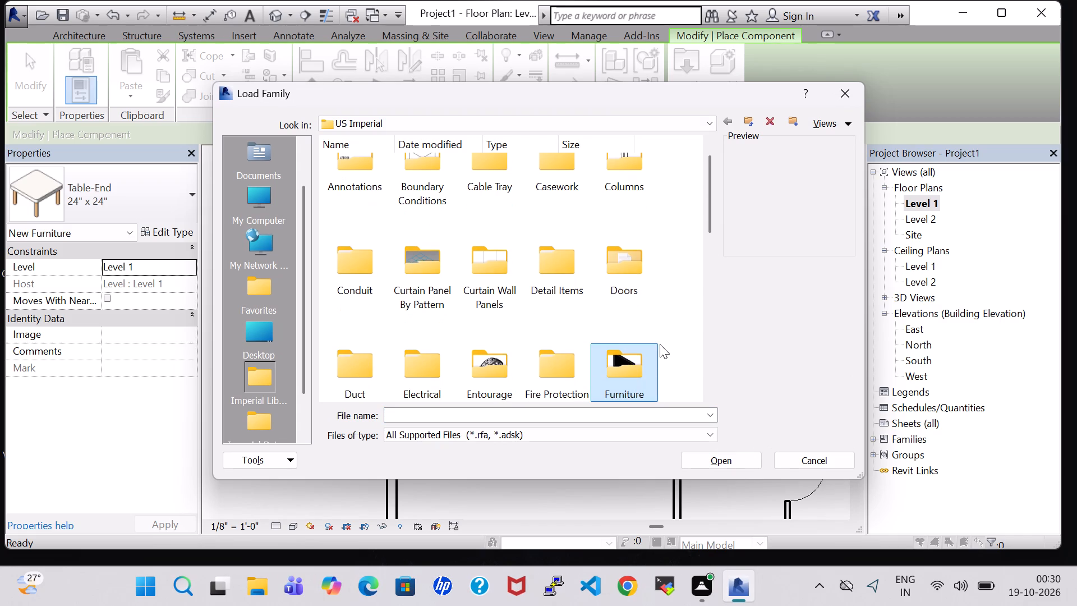
key(p)
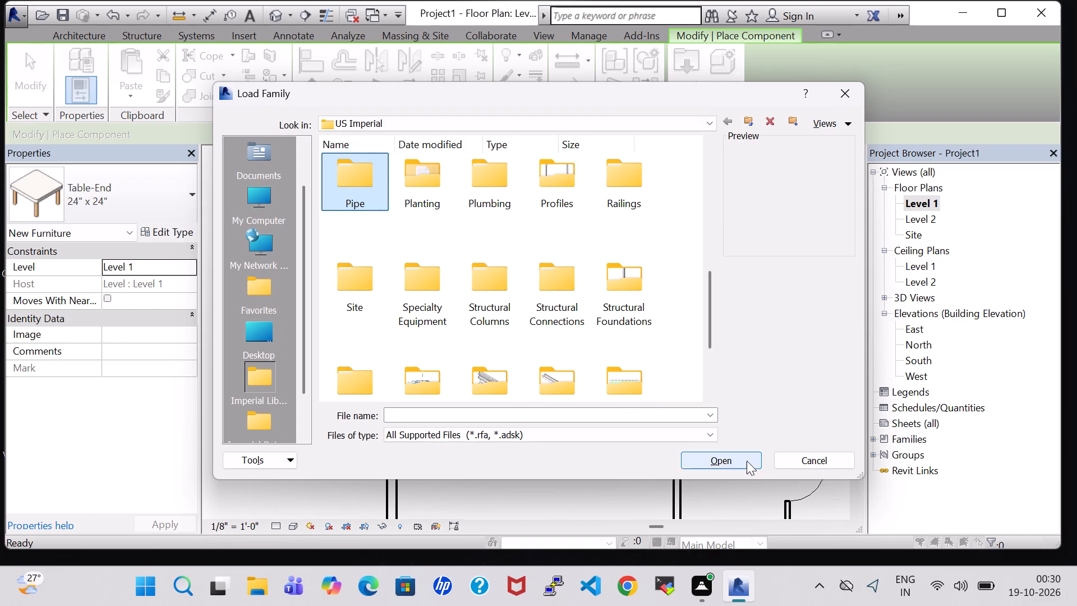
double_click(425, 175)
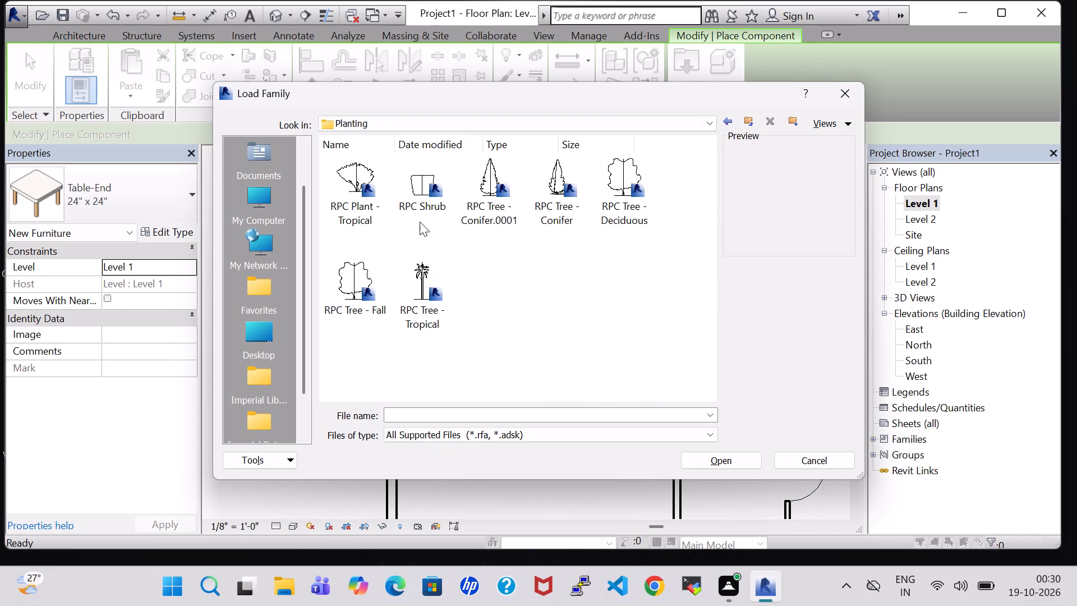
click(363, 181)
click(738, 462)
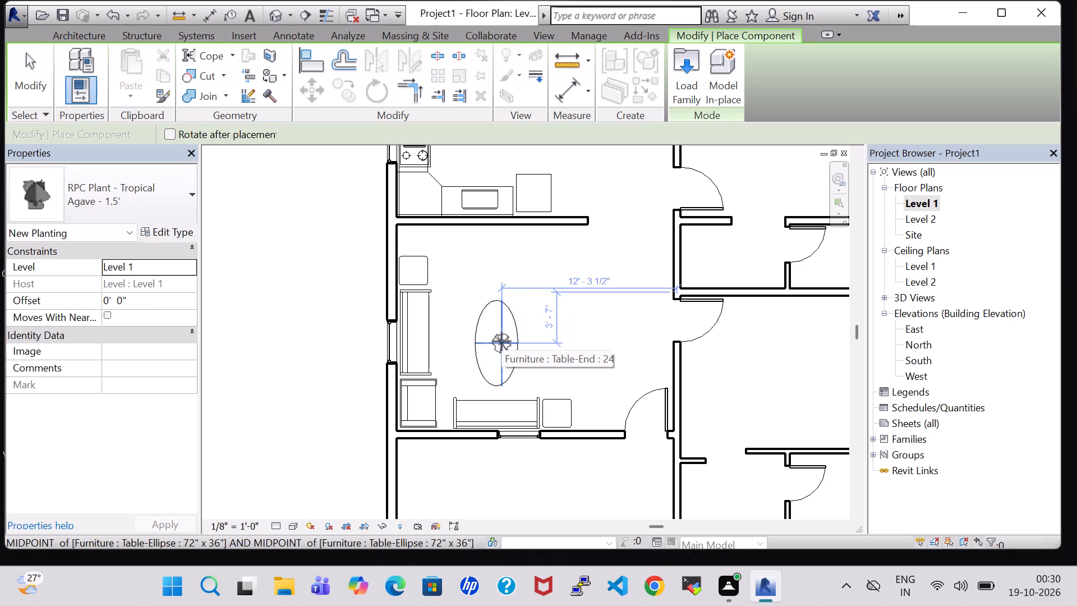
Place an RPC Plant - Tropical, Agave - 1.5', at the centre of the elliptical table in the living area.
scroll(501, 341, up, 5)
click(491, 342)
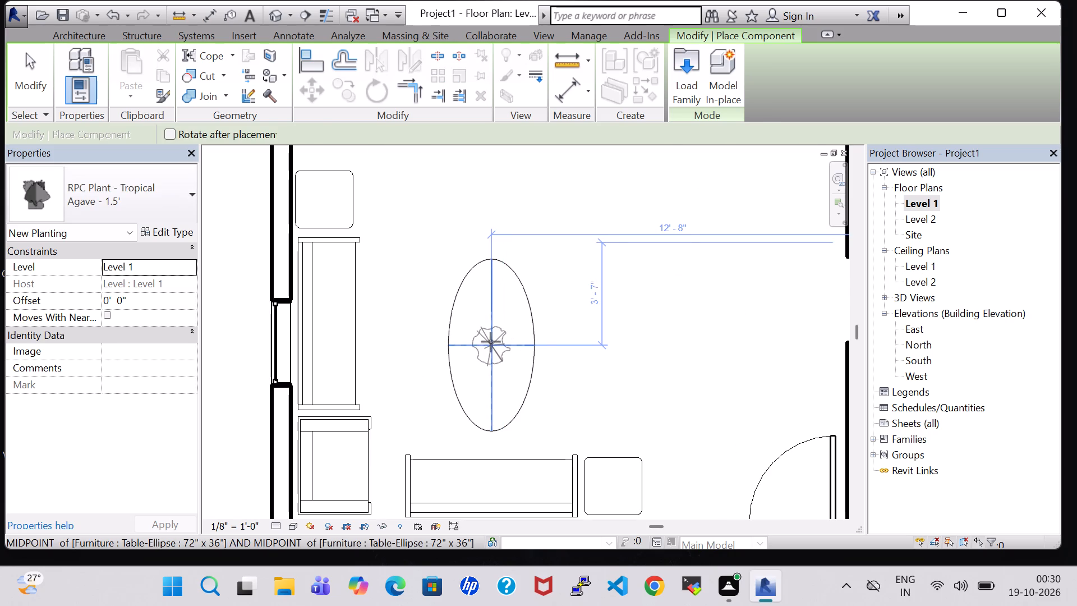
key(Escape)
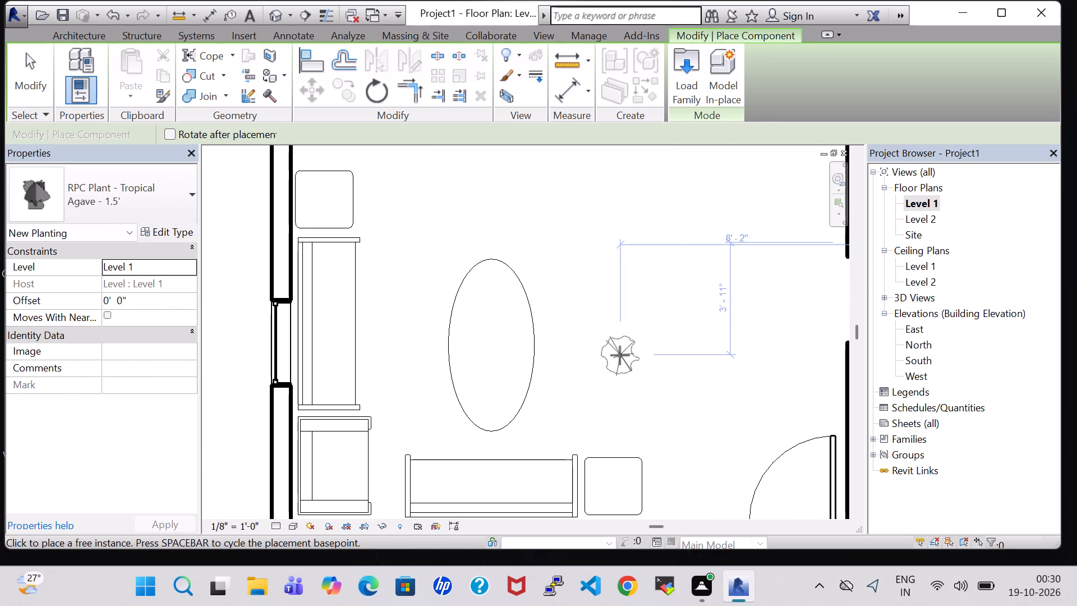
key(Escape)
Check the type dimensions of the living area's elliptical table in the 3D view.
click(272, 13)
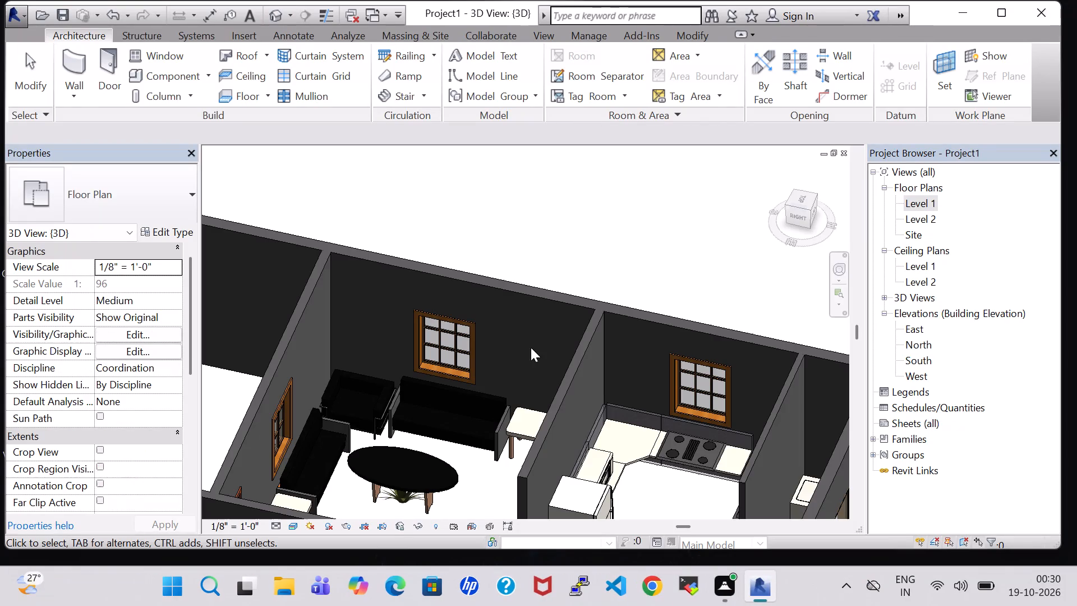
drag(410, 507, 416, 505)
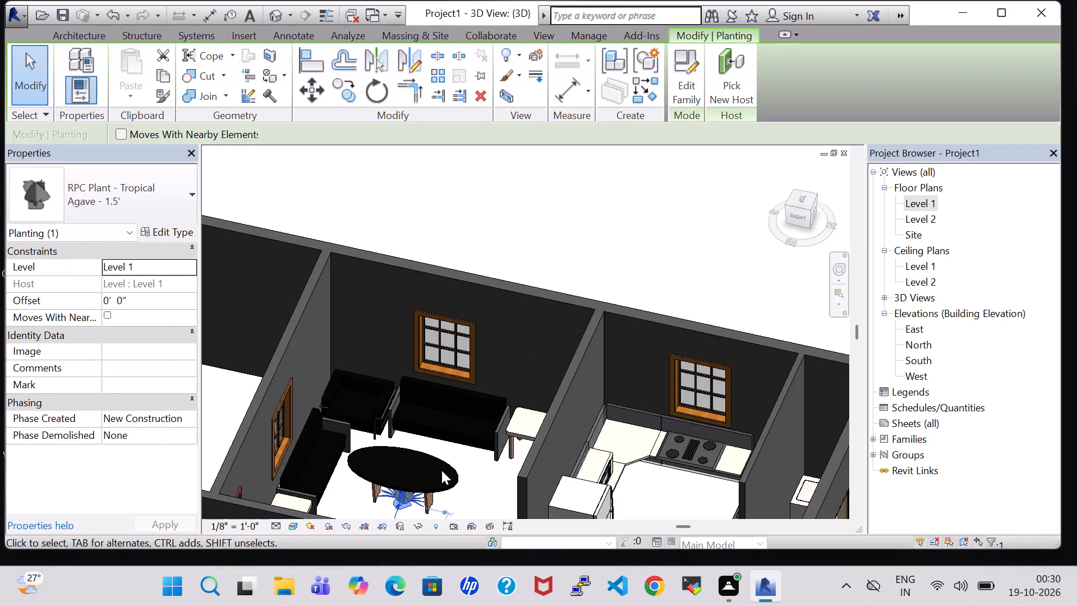
click(465, 488)
click(455, 476)
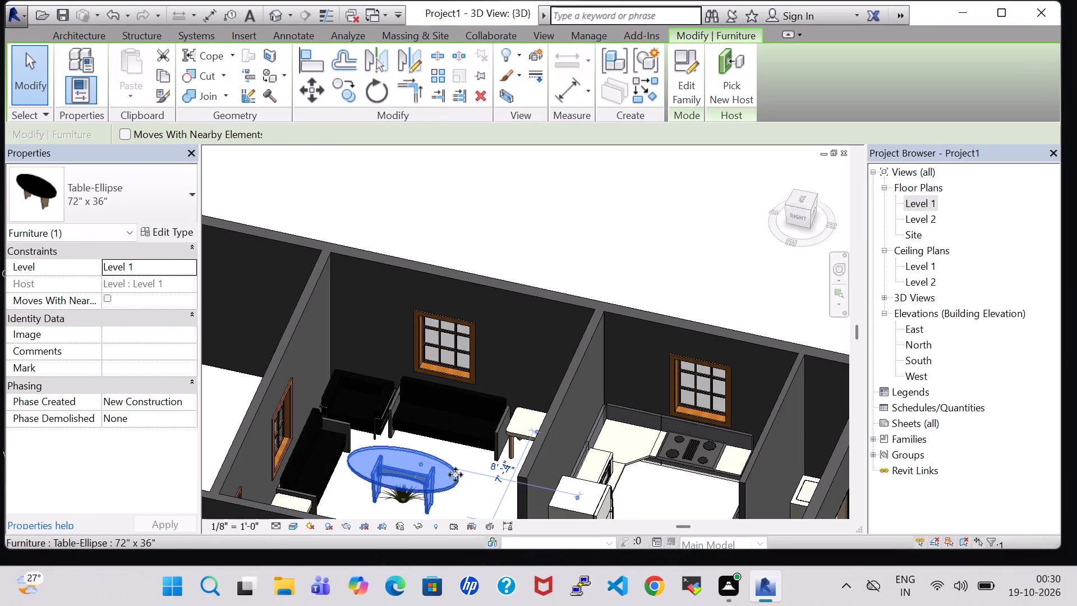
click(481, 495)
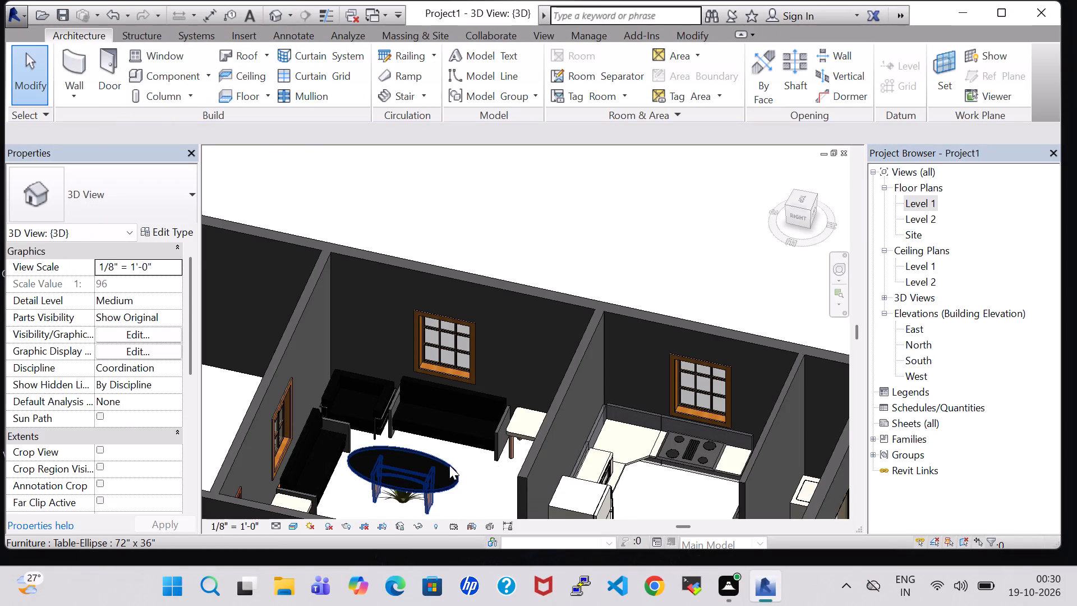
click(447, 465)
click(177, 234)
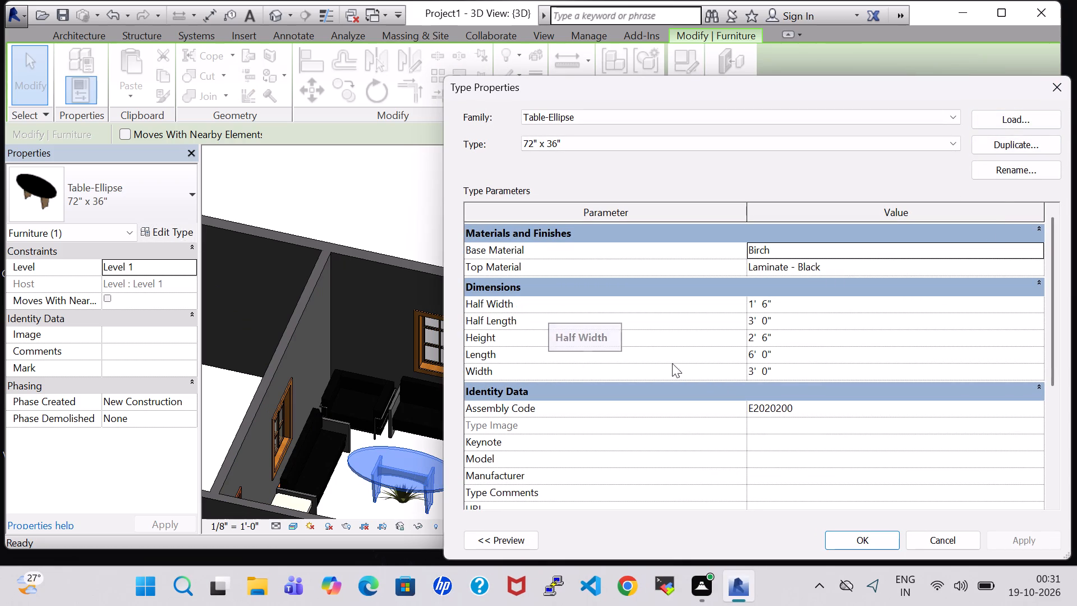
click(1048, 90)
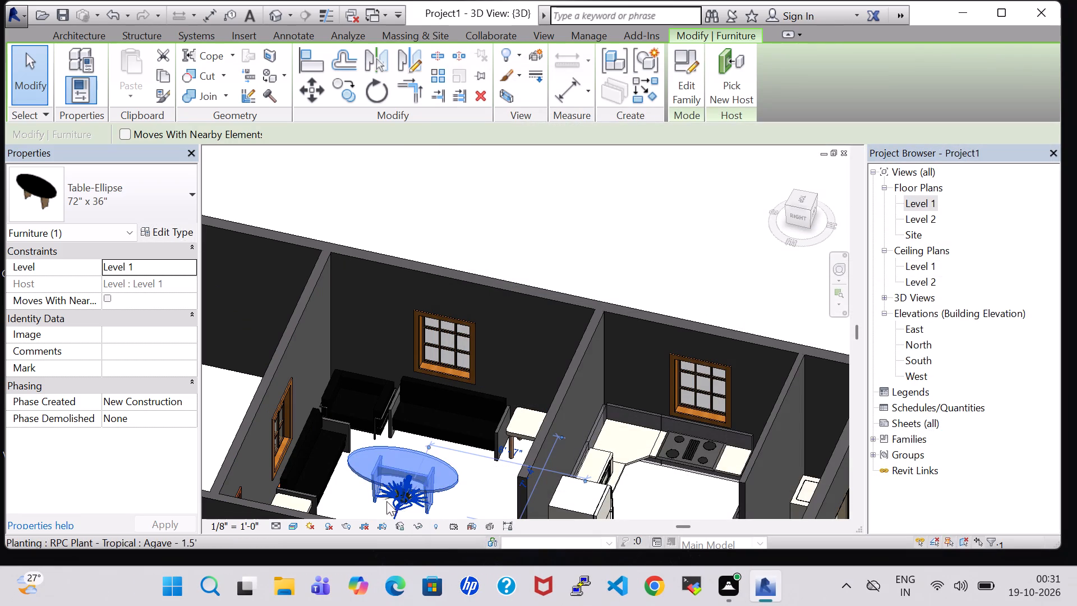
Set the Offset of the Agave plant under the elliptical table to 2' 6".
click(411, 502)
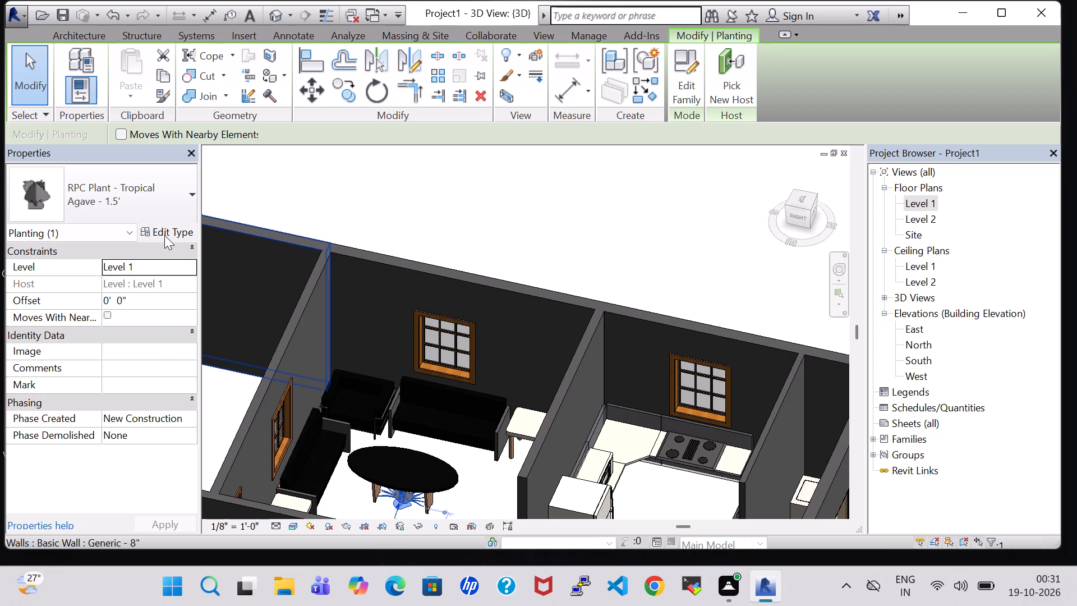
click(116, 302)
click(106, 300)
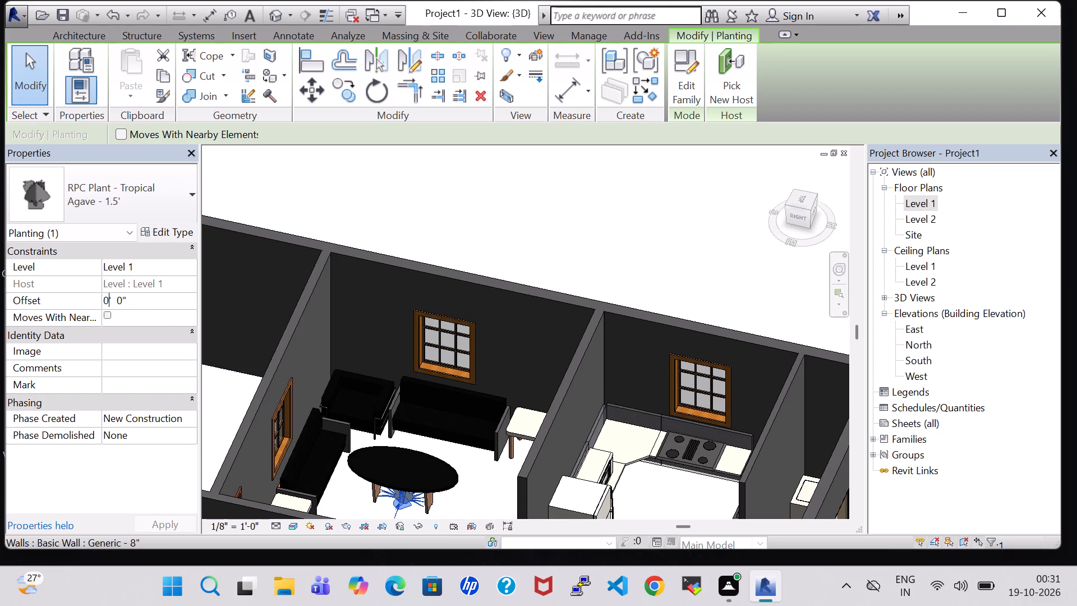
key(BackSpace)
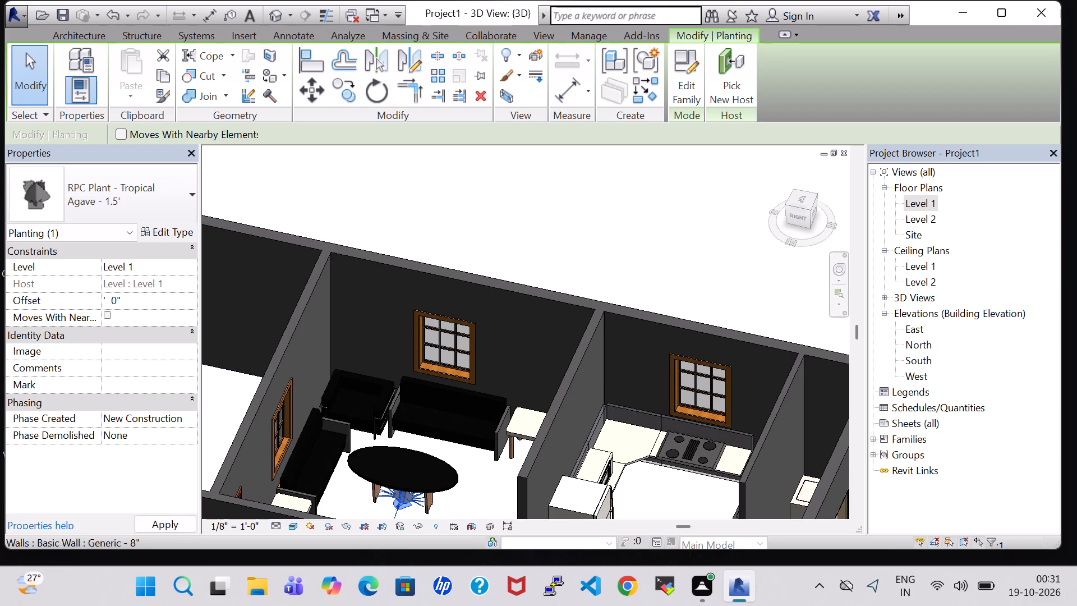
key(2)
click(122, 301)
key(BackSpace)
key(6)
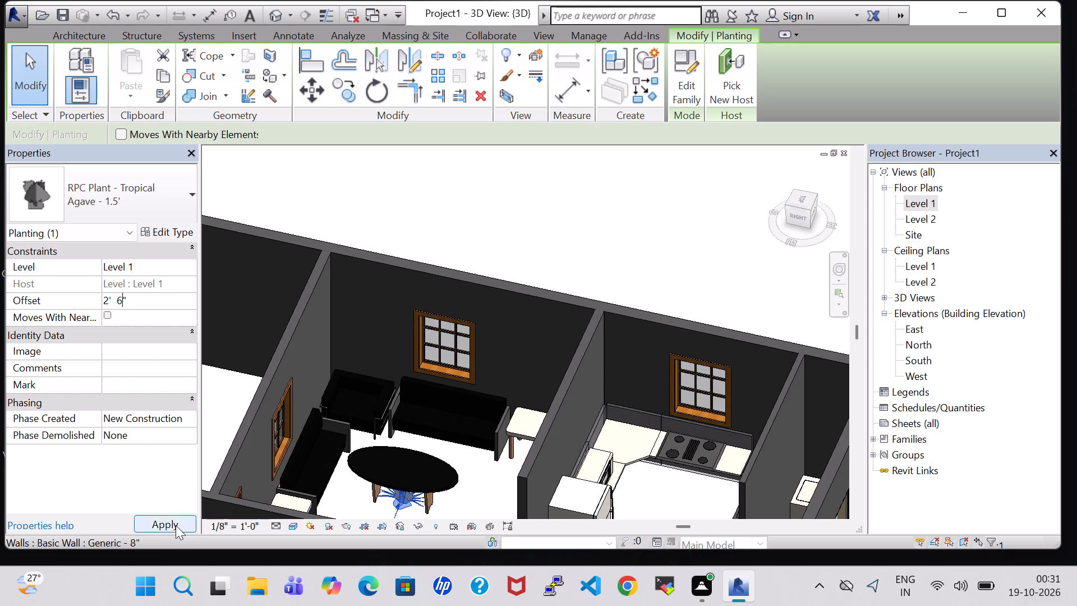
click(176, 525)
click(654, 241)
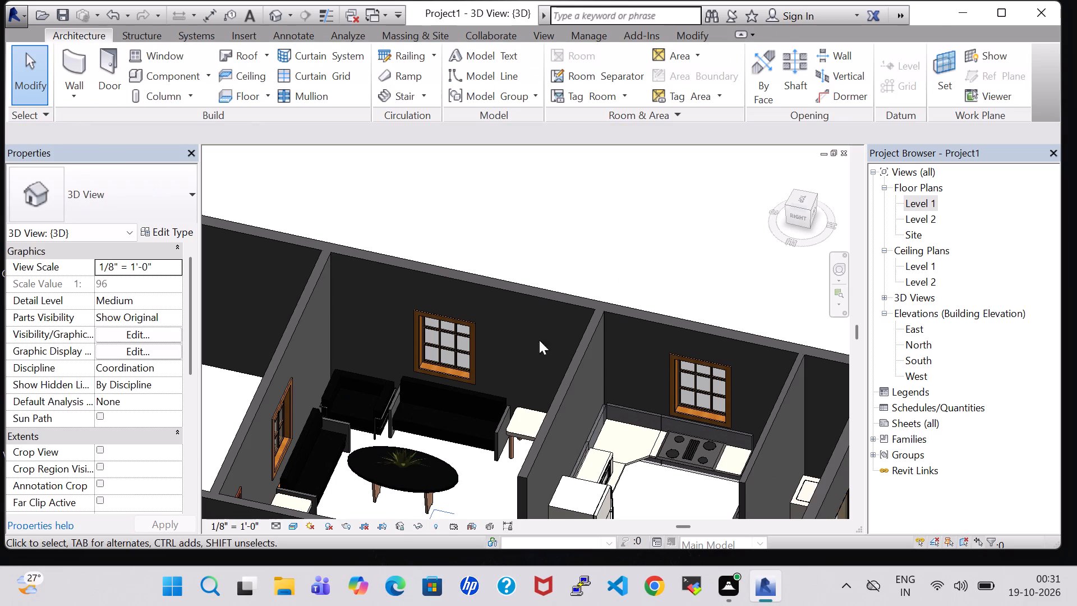
From the Level 1 plan, set the Top Material of the 72" x 36" Table-Ellipse type to Gypsum Wall Board.
shift+middle_drag(485, 477, 495, 456)
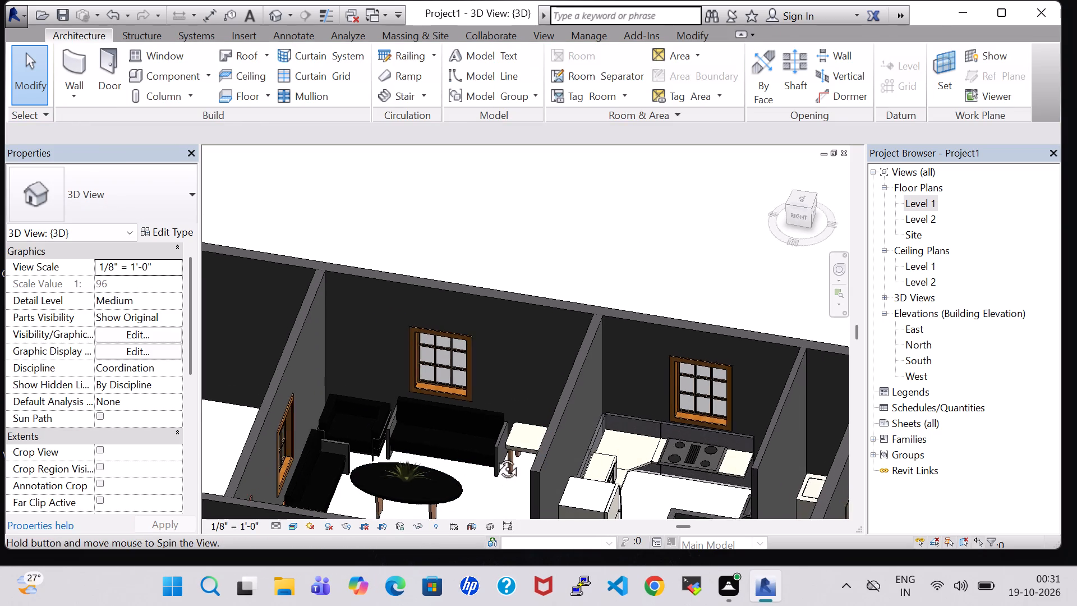
shift+middle_drag(495, 456, 487, 499)
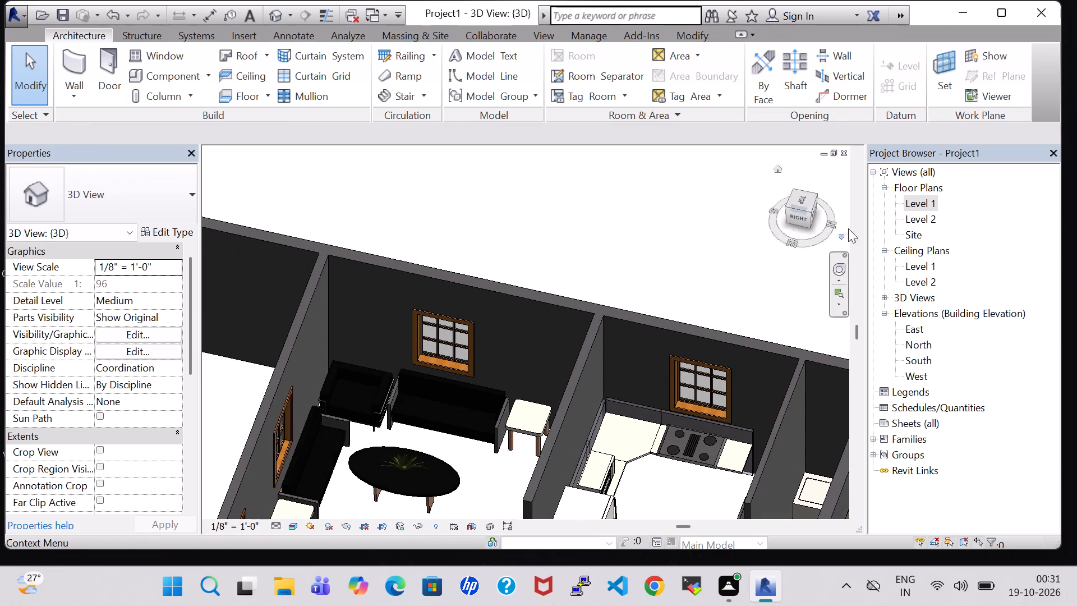
double_click(924, 206)
scroll(574, 278, down, 1)
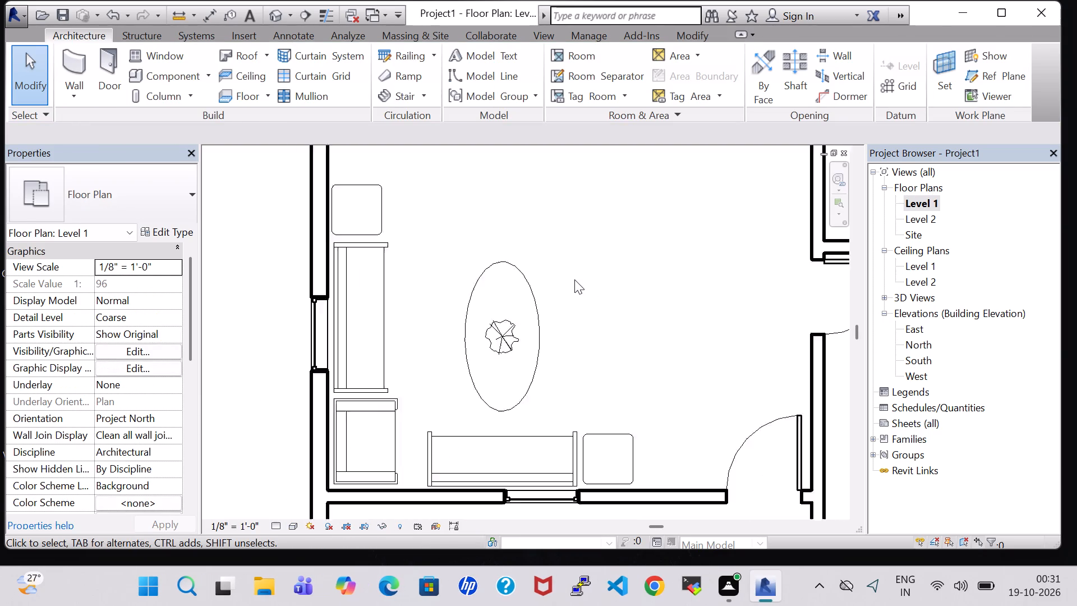
scroll(574, 279, down, 3)
click(544, 281)
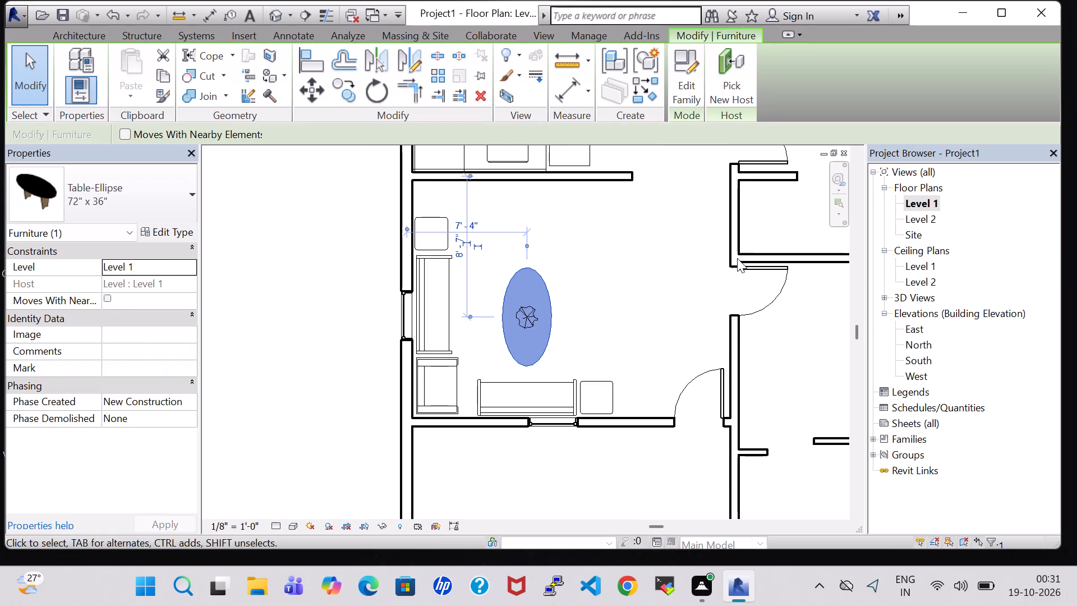
click(163, 230)
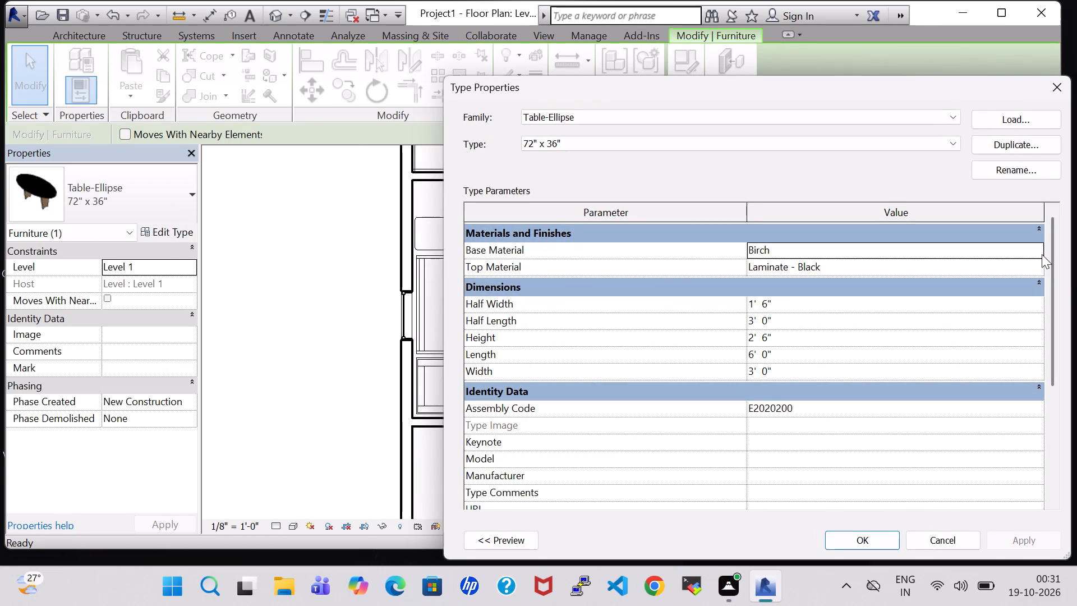
click(1024, 261)
click(1043, 263)
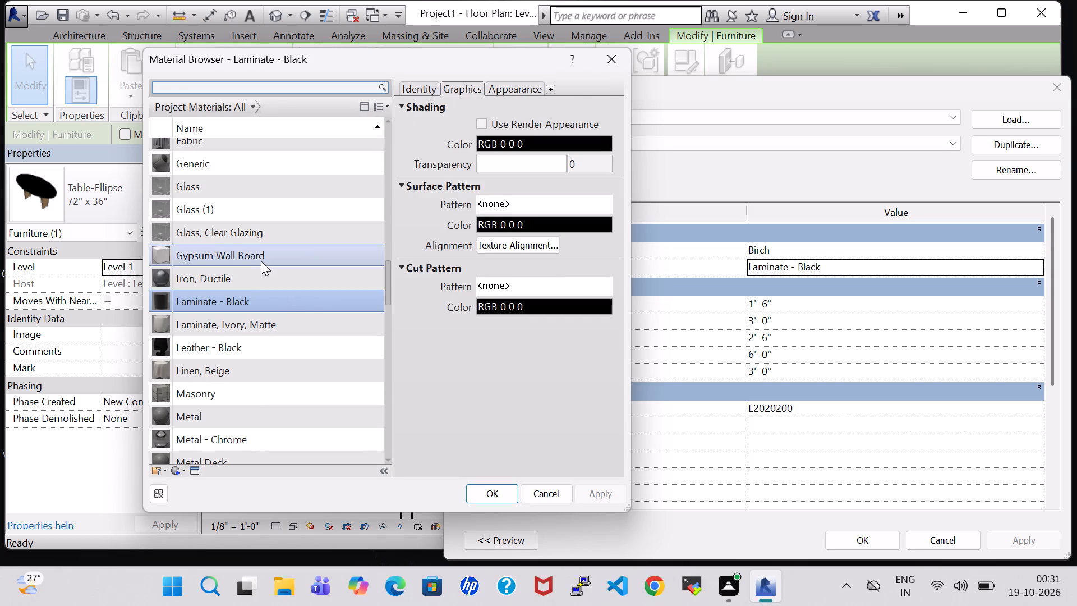
click(261, 261)
click(495, 484)
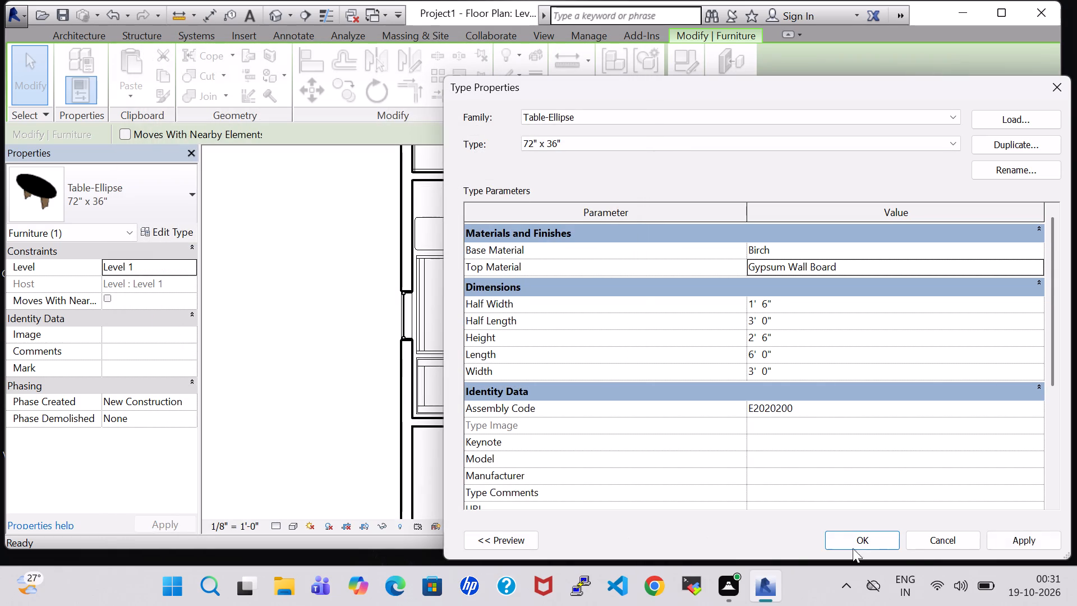
click(890, 539)
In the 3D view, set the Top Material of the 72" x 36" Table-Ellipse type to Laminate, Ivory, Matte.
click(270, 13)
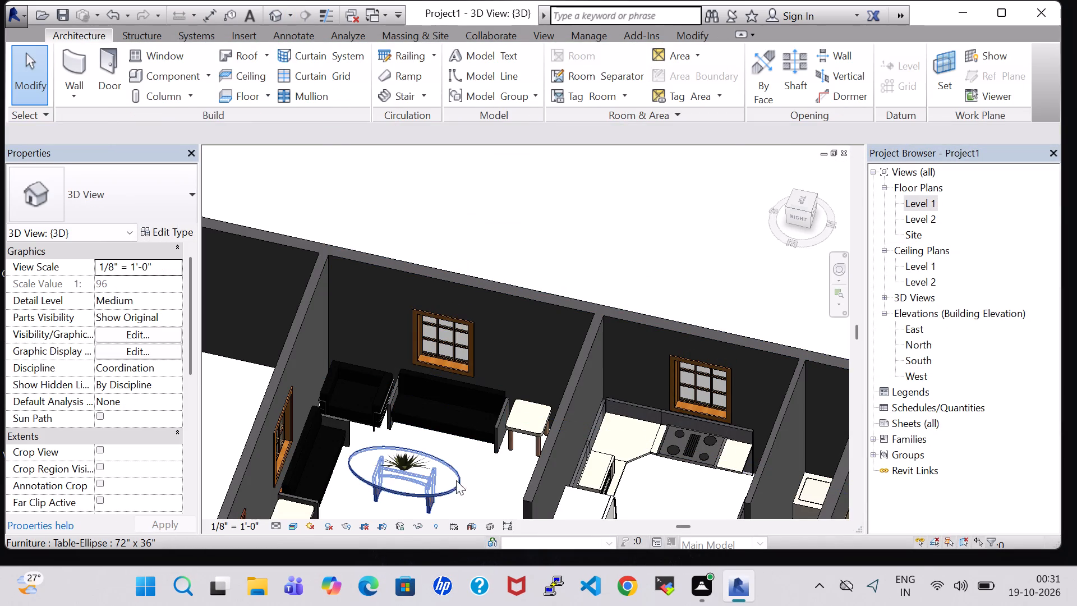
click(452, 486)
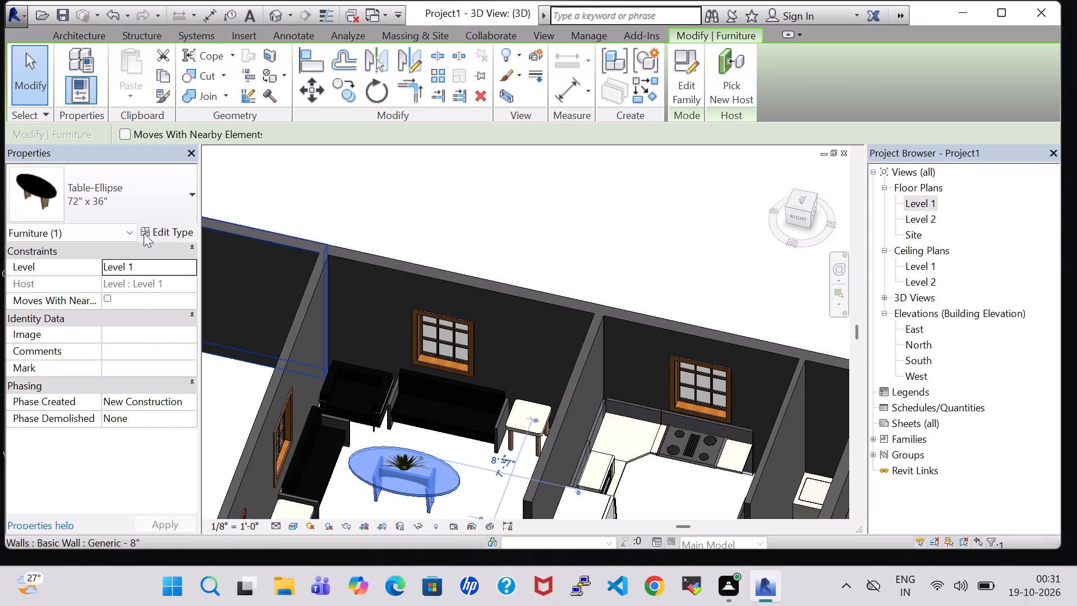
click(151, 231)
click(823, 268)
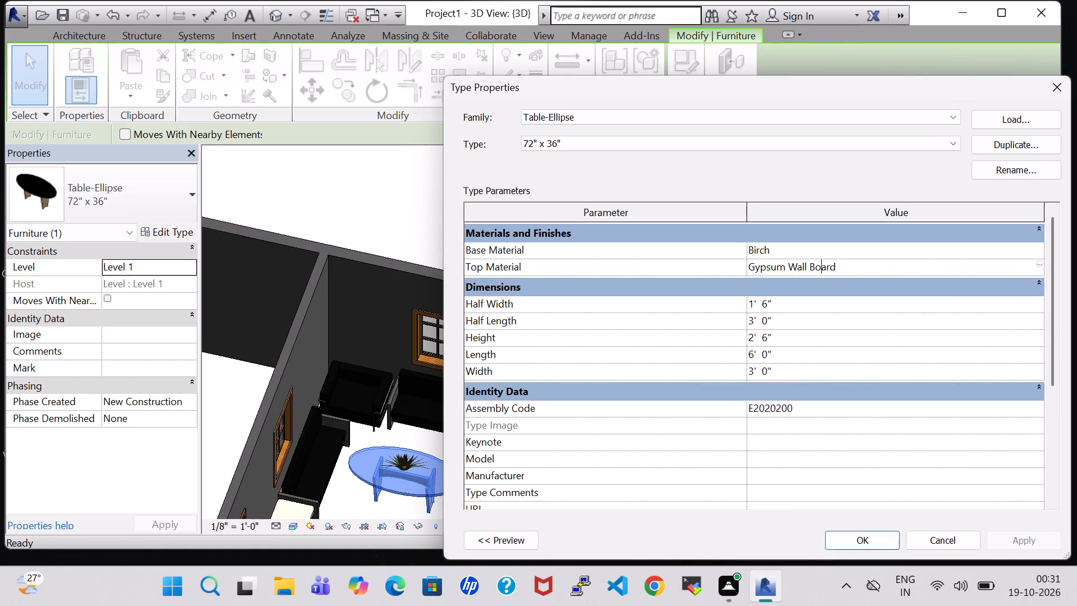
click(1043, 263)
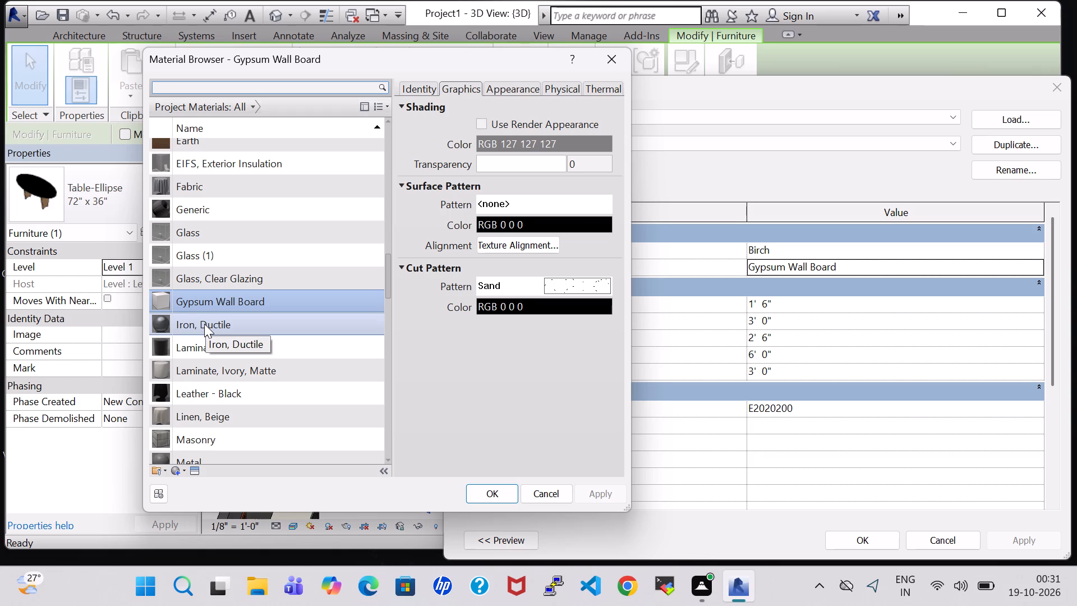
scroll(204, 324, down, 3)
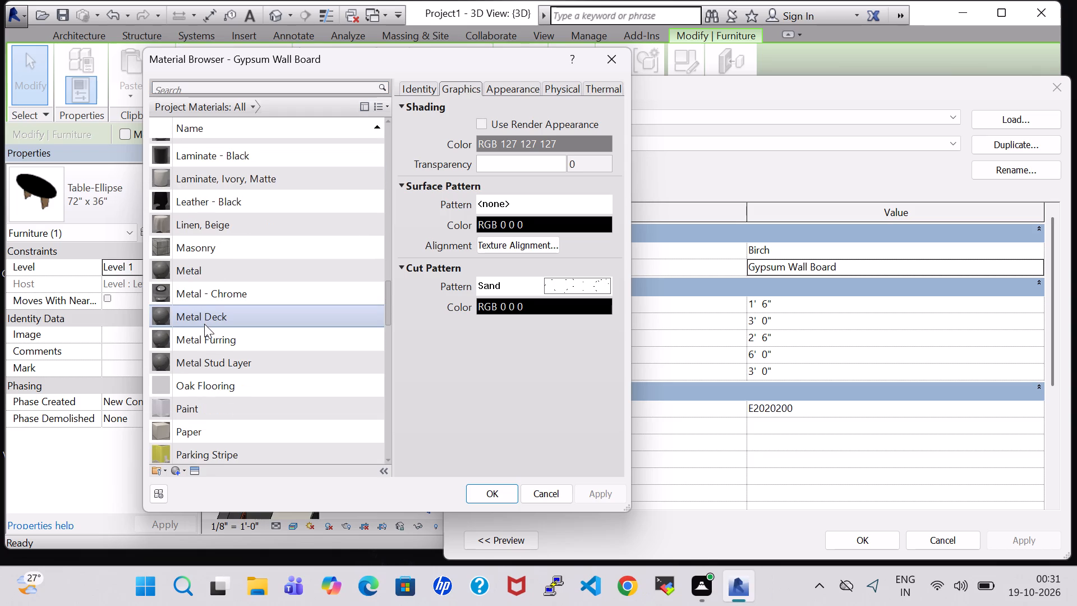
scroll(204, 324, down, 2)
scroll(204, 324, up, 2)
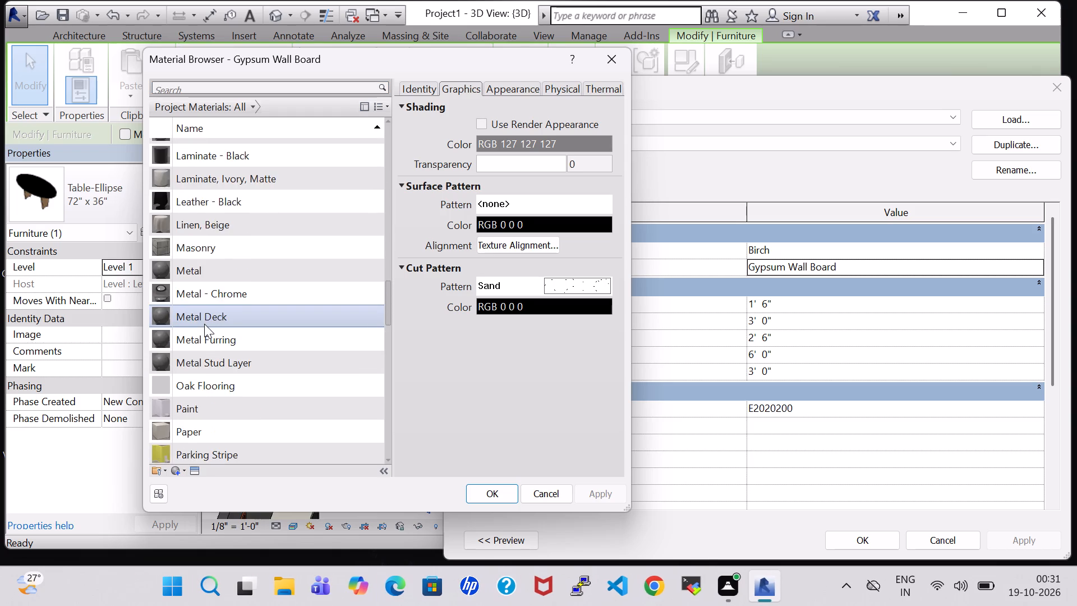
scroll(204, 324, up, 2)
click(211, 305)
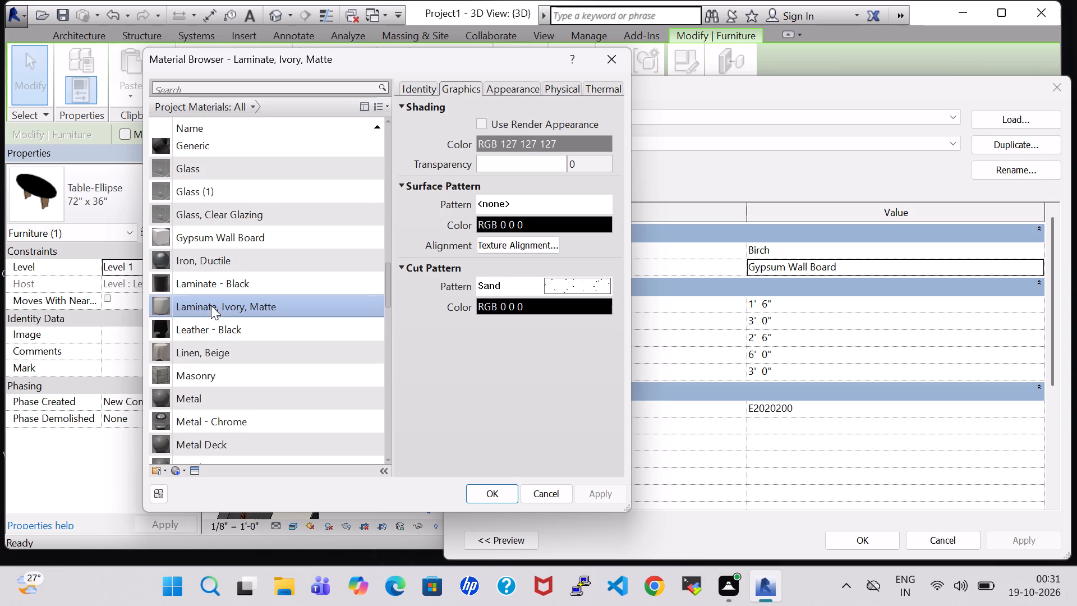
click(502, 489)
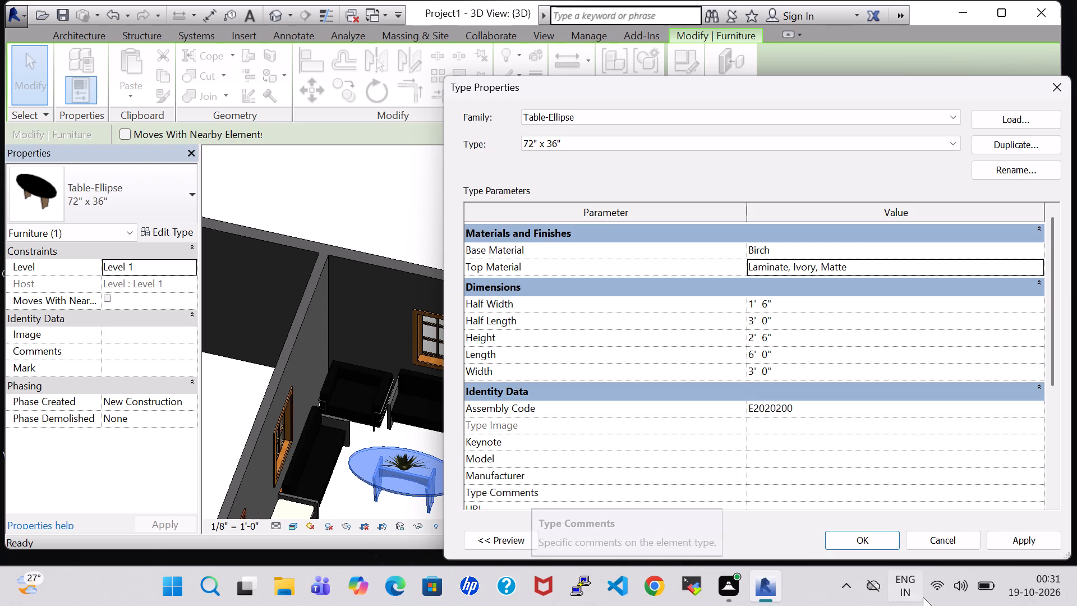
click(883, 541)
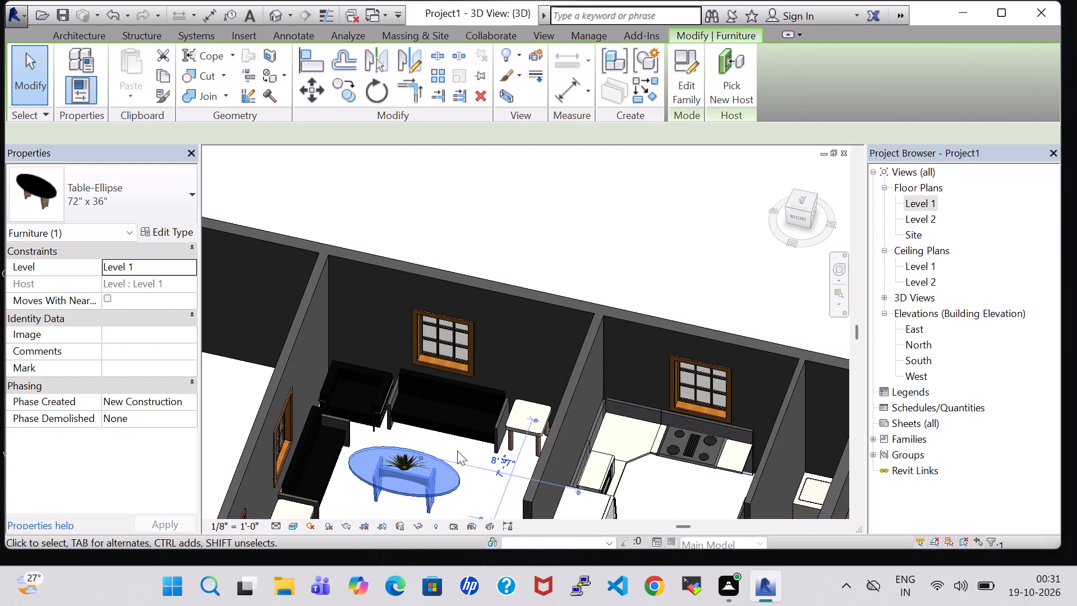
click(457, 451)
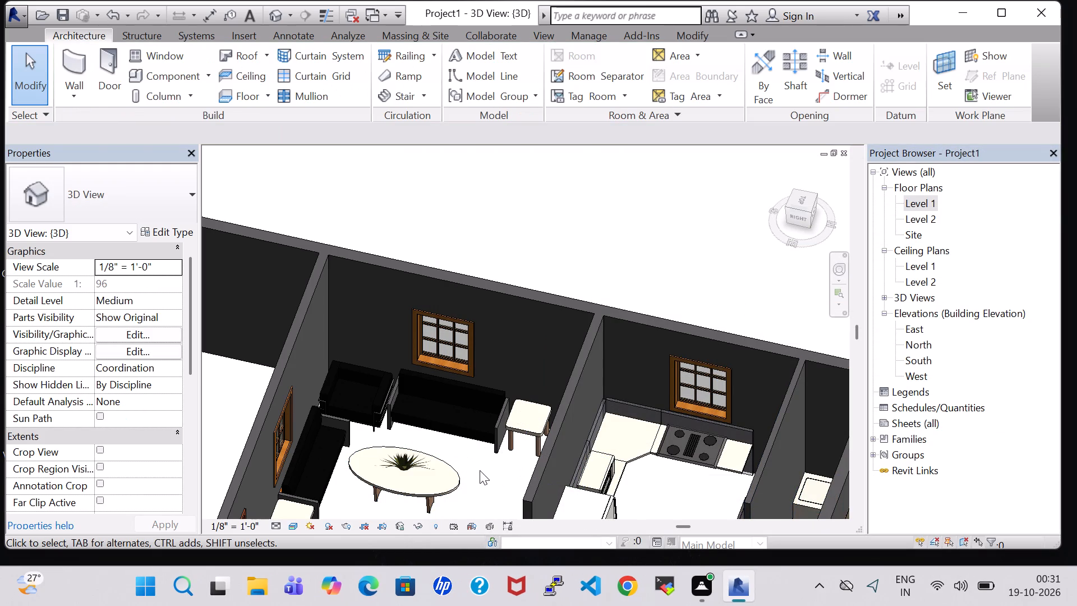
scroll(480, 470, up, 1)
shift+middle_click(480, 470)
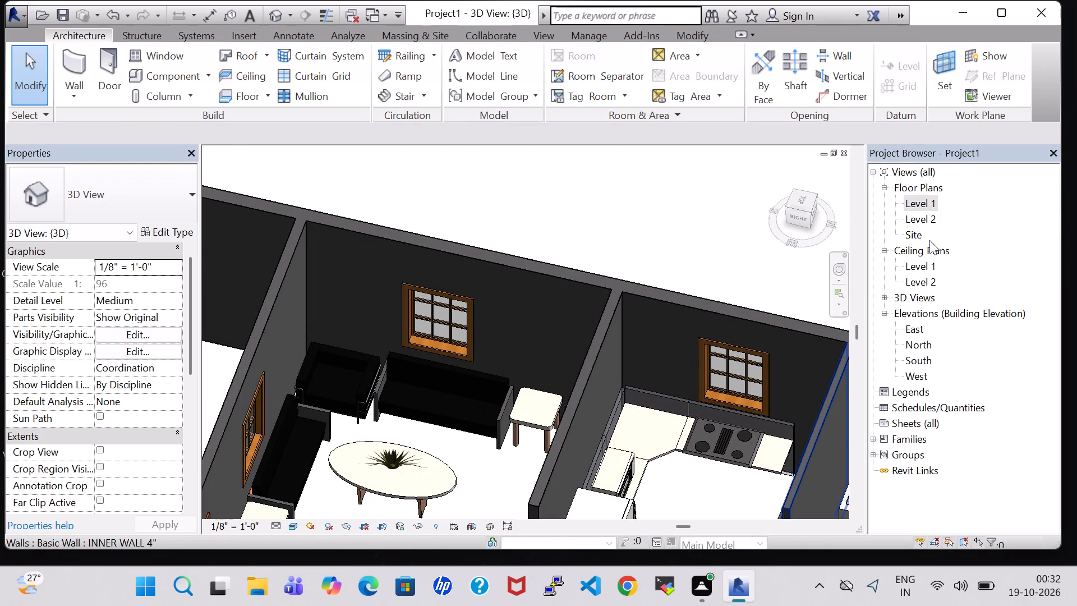
Set the Top Material of the living area's 72" x 36" Table-Ellipse type to Gypsum Wall Board.
double_click(921, 205)
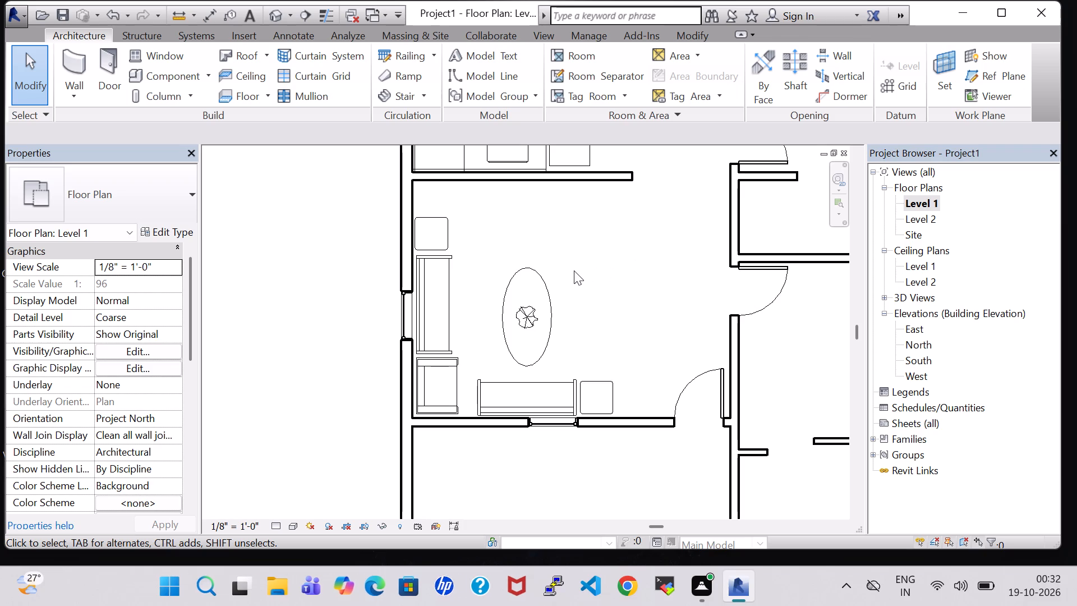
click(544, 286)
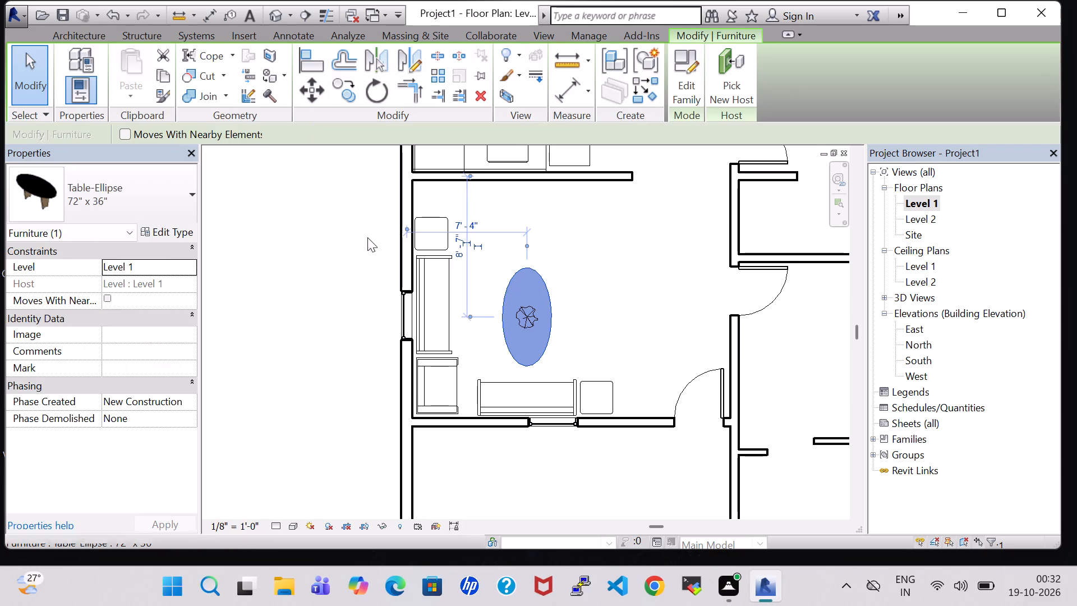
click(274, 12)
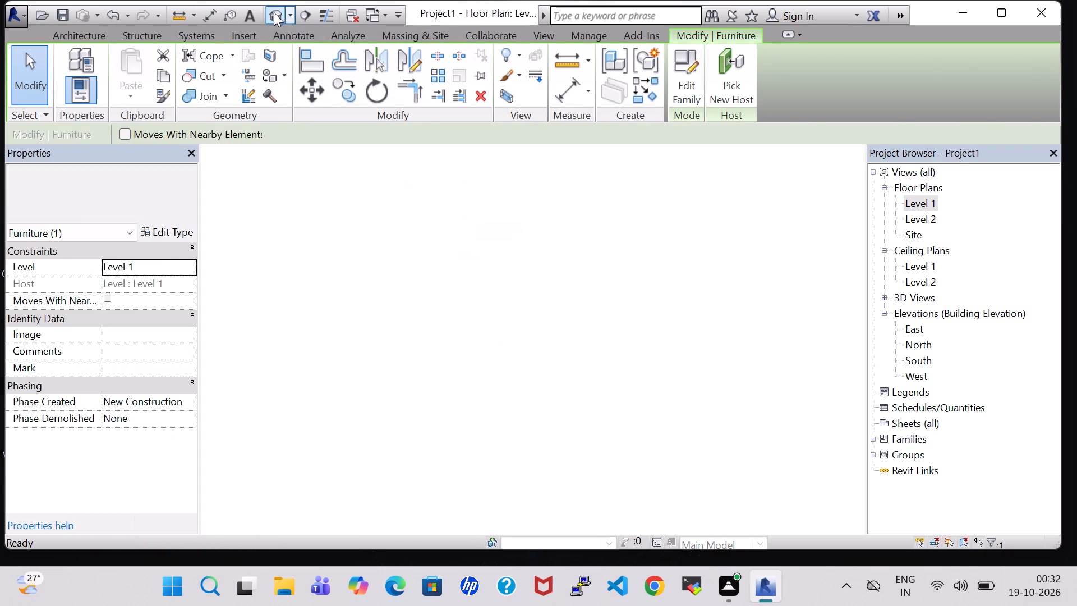
click(453, 482)
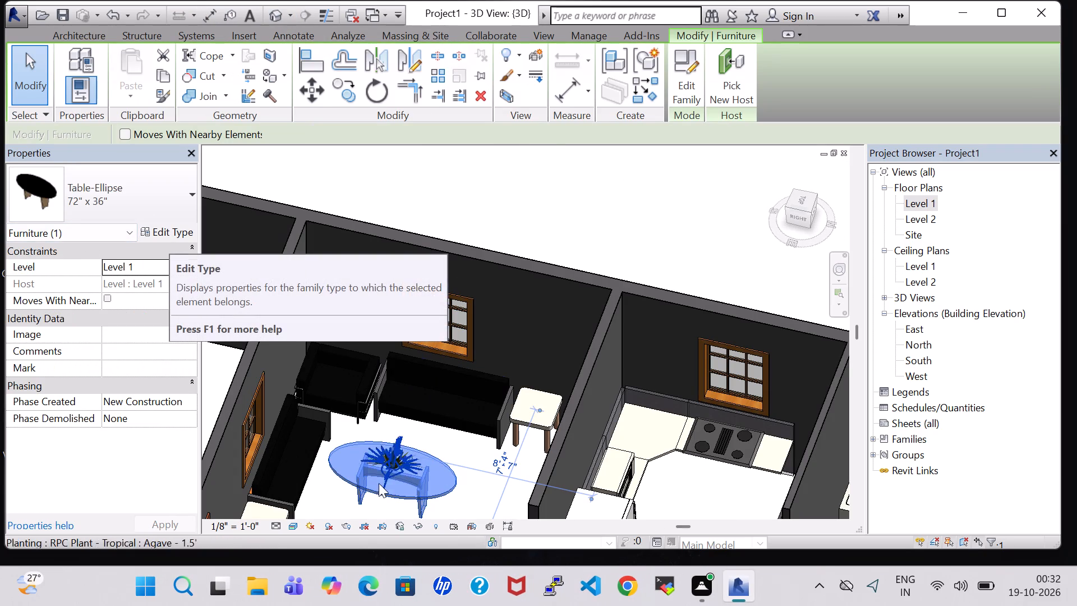
click(159, 241)
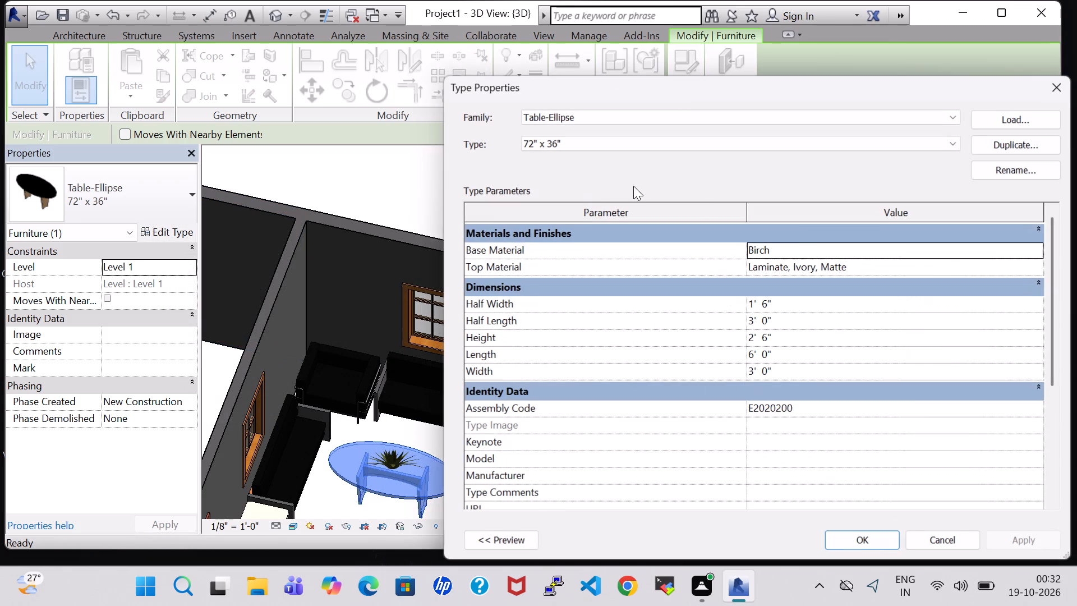
click(1038, 266)
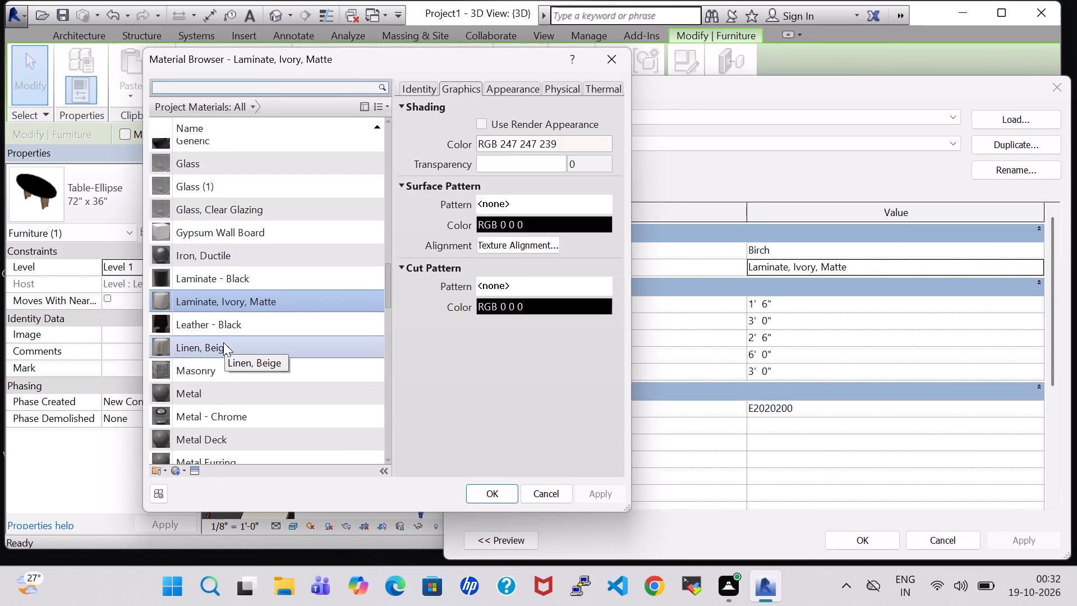
click(223, 342)
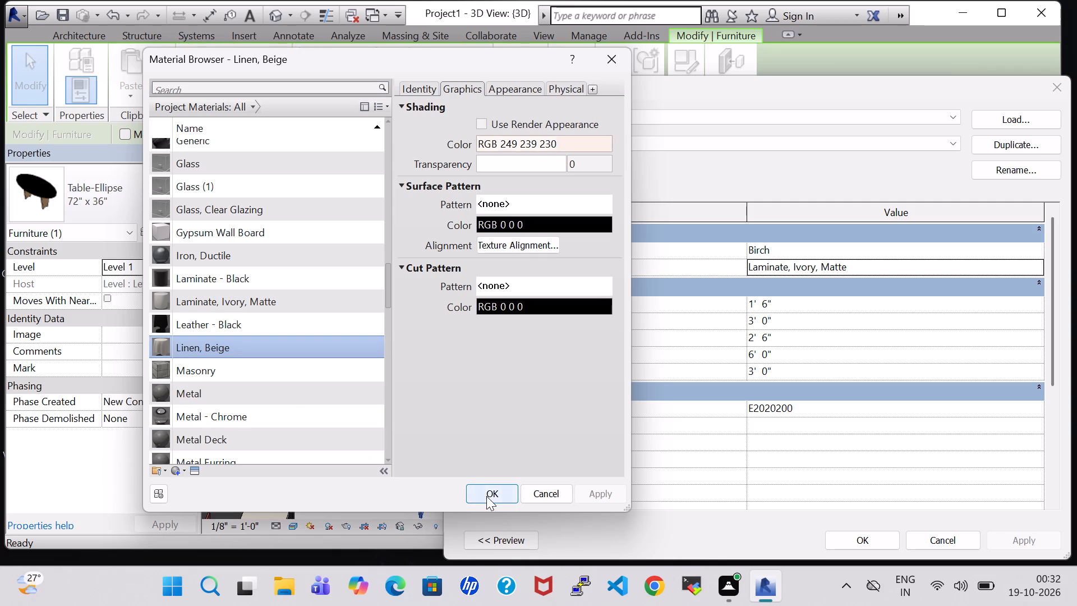
click(252, 226)
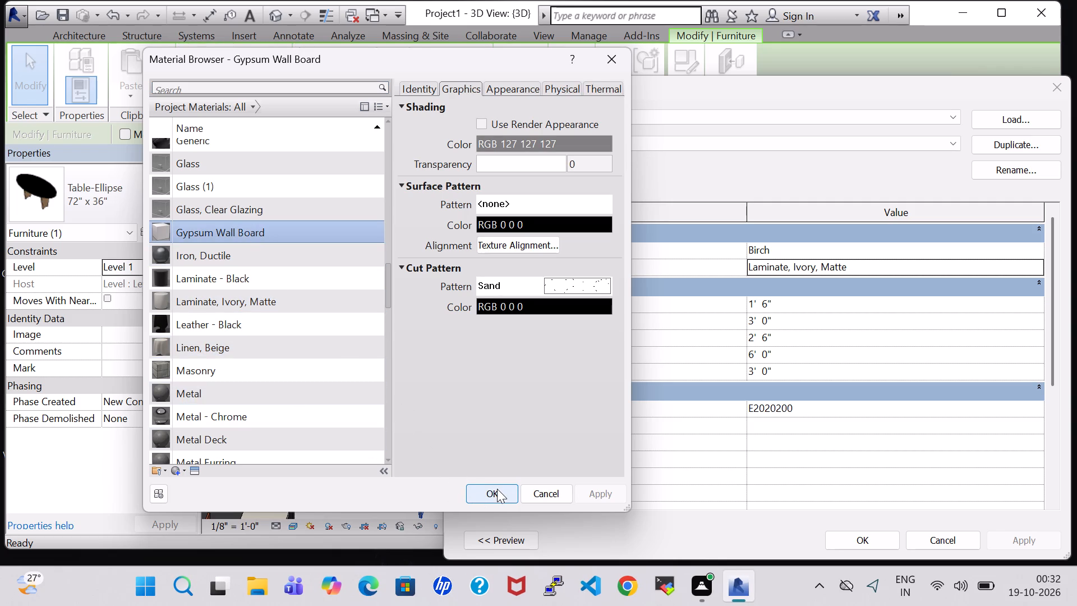
scroll(275, 416, up, 2)
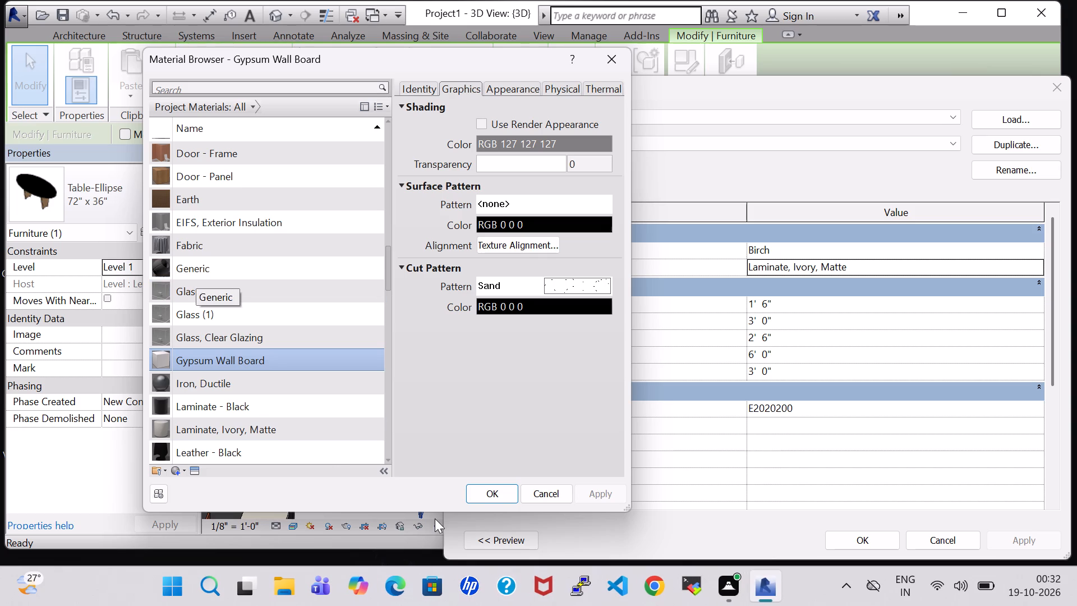
click(495, 502)
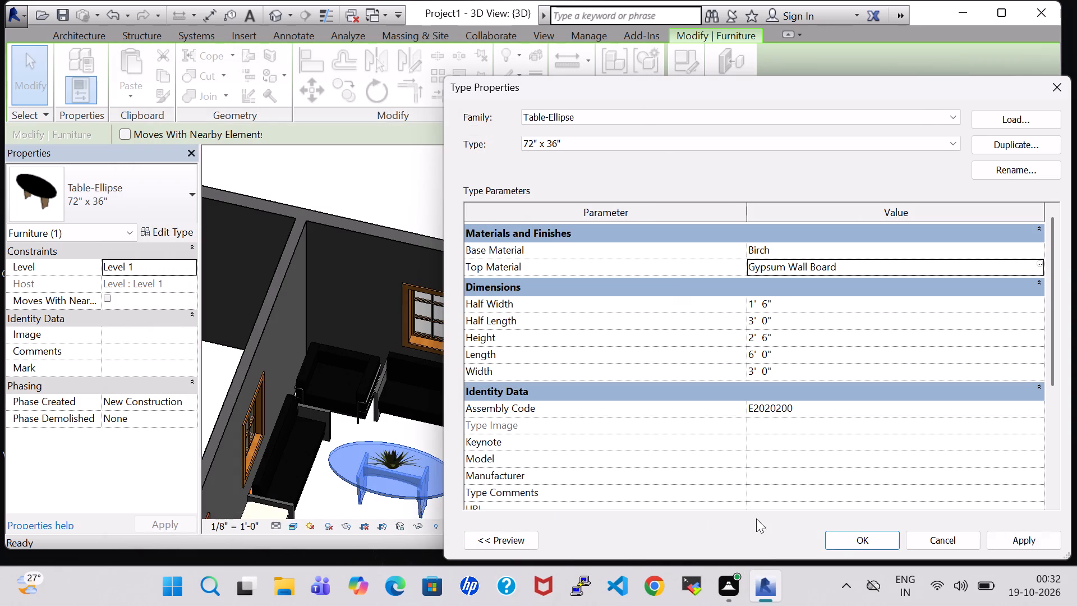
click(849, 536)
click(473, 448)
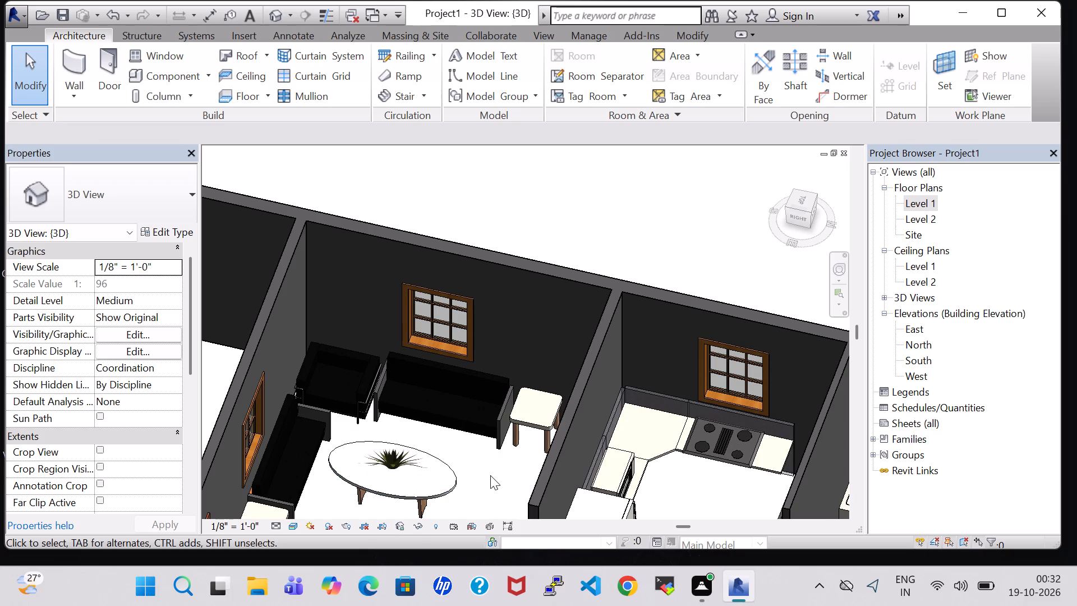
scroll(490, 475, up, 1)
shift+middle_drag(490, 475, 489, 488)
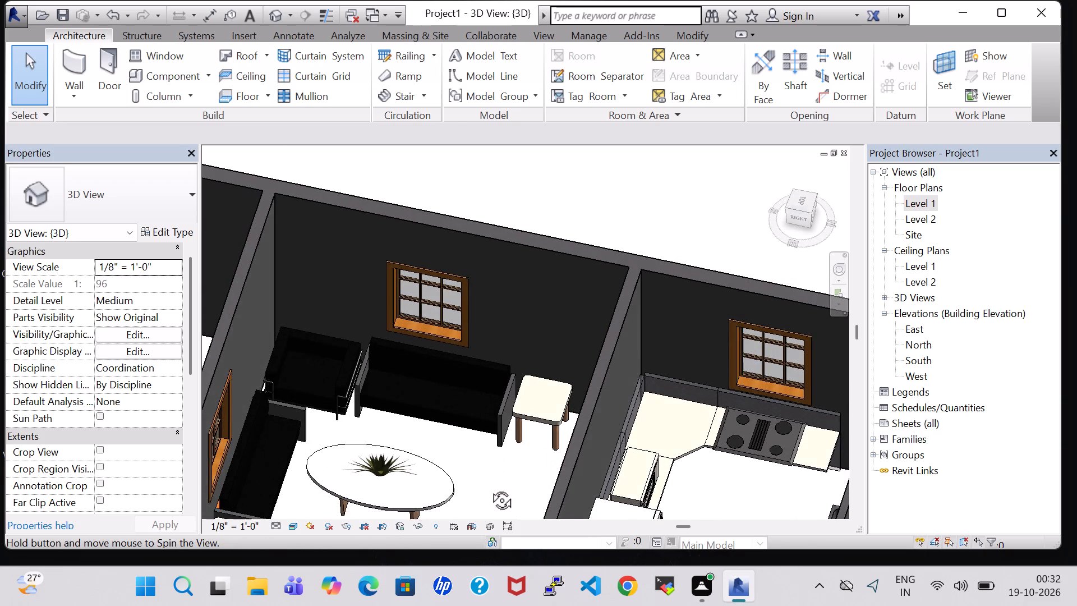
shift+middle_drag(489, 488, 487, 489)
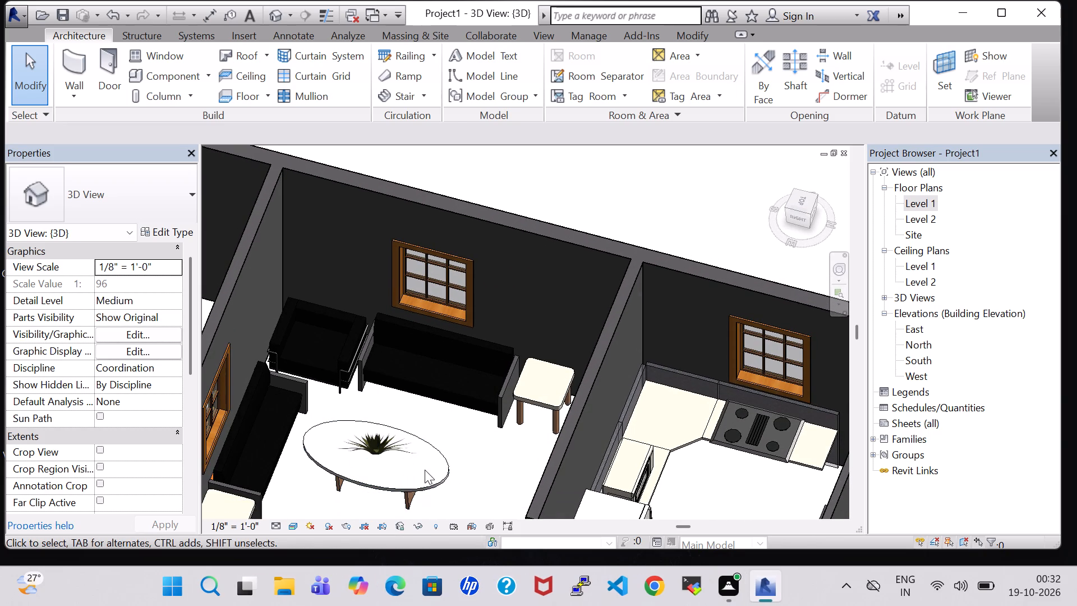
click(486, 475)
On the Level 1 plan, load the TV - Flat Screen furniture family and place a 32" TV by the living area's kitchen-side wall.
double_click(916, 205)
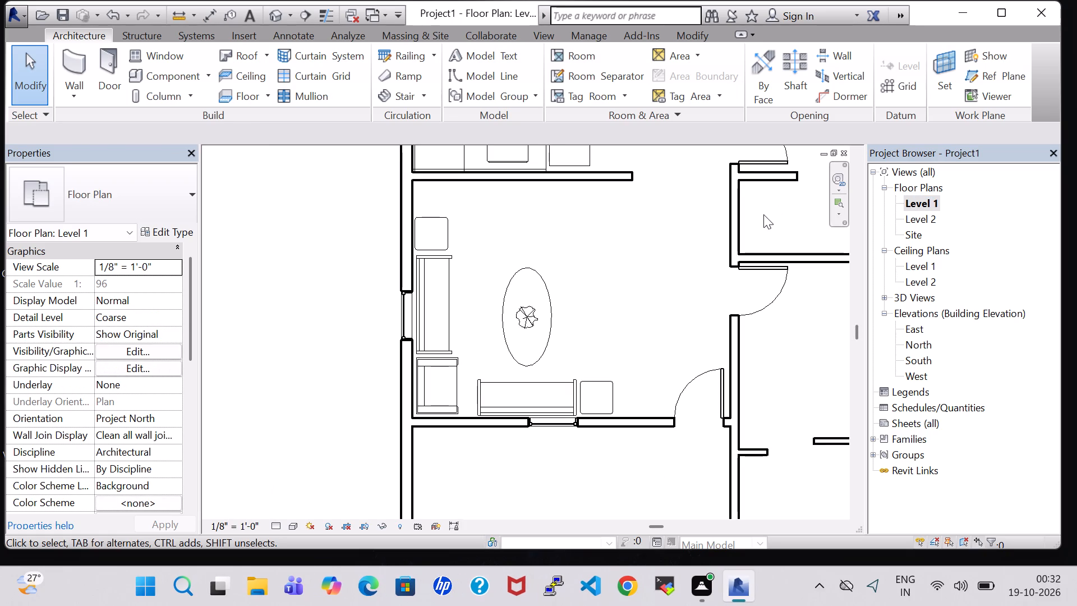
click(172, 69)
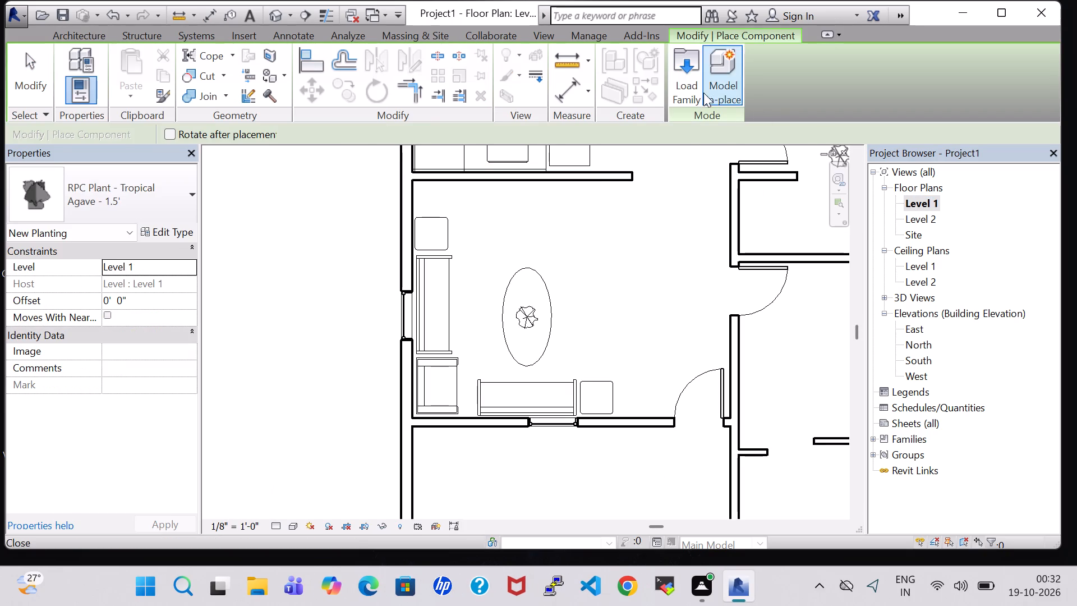
click(688, 88)
double_click(630, 373)
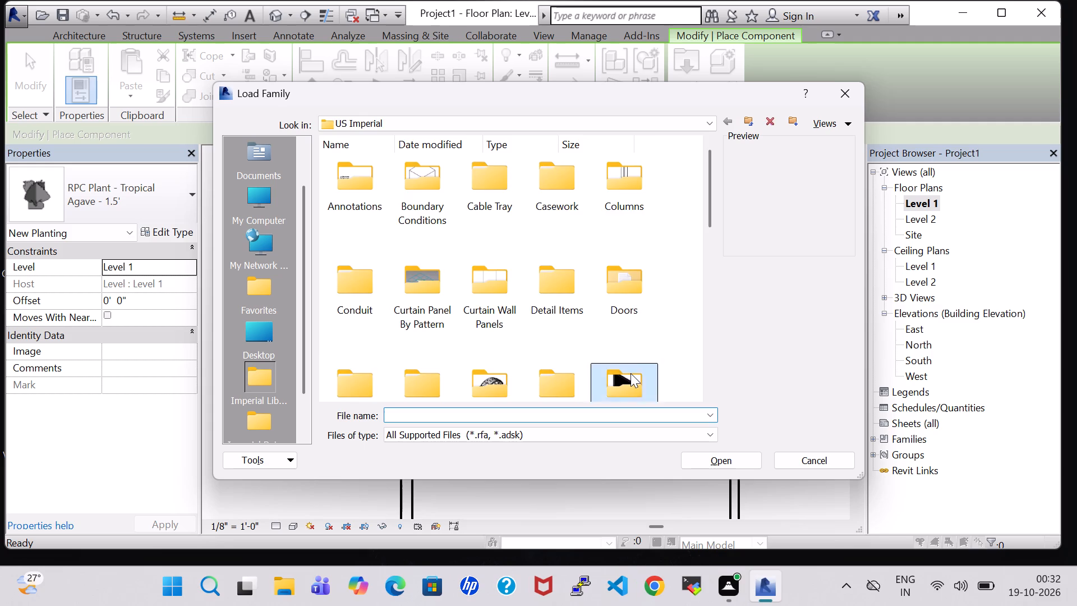
click(347, 286)
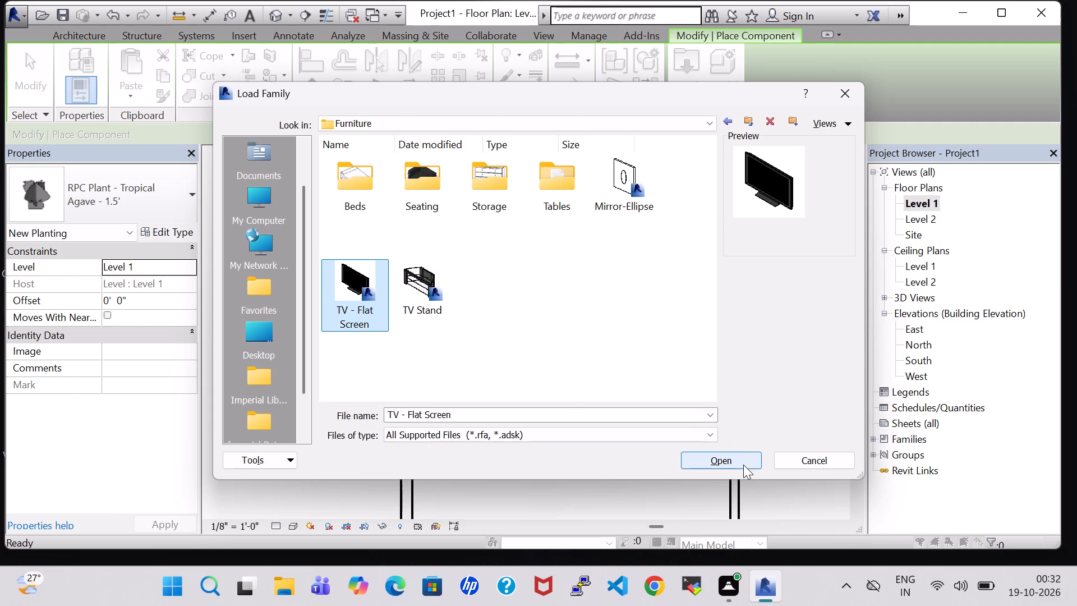
click(743, 465)
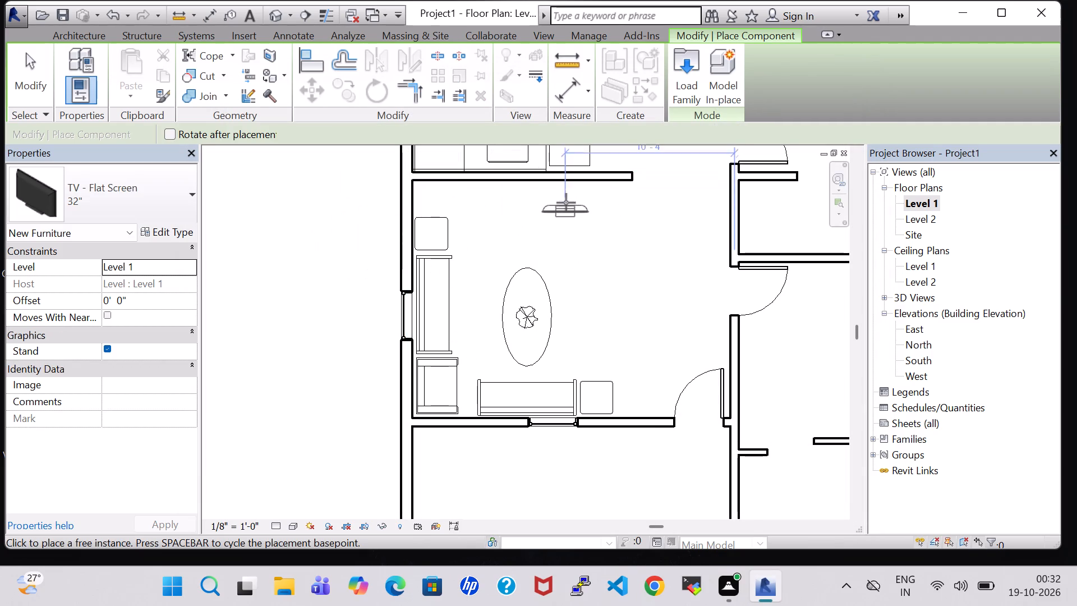
scroll(551, 196, up, 10)
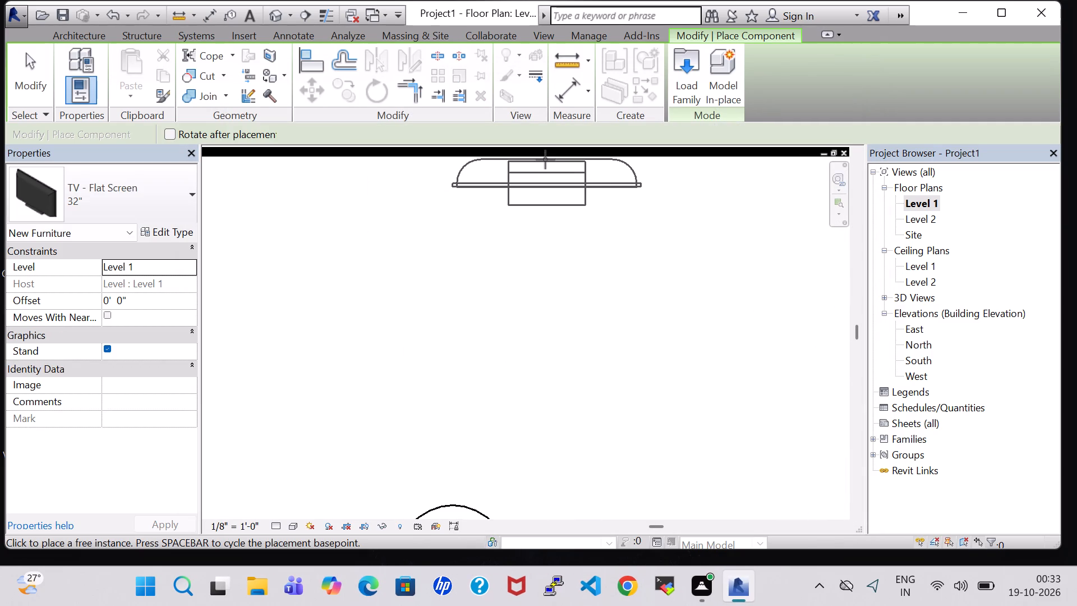
click(546, 161)
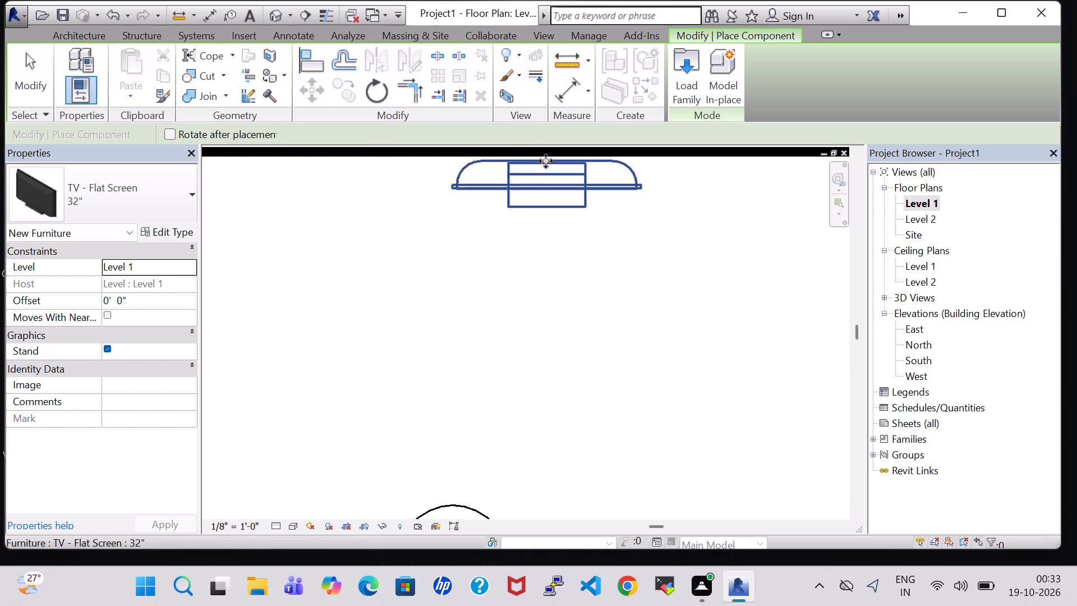
key(Escape)
key(Escape)
Nudge the 32" flat-screen TV slightly closer to the wall between the living area and the kitchen.
click(547, 203)
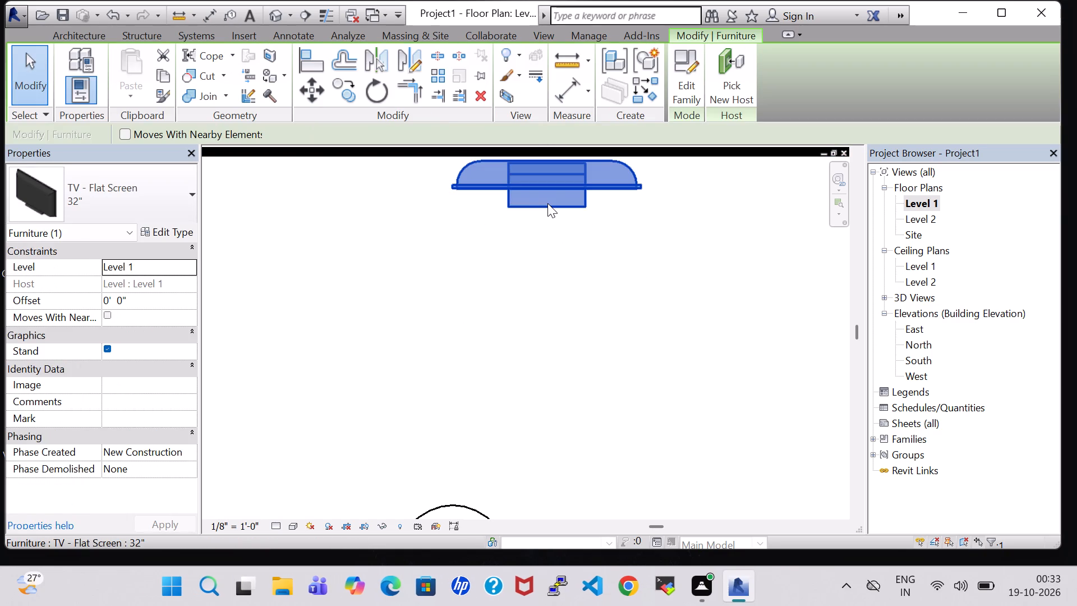
key(Up)
click(524, 279)
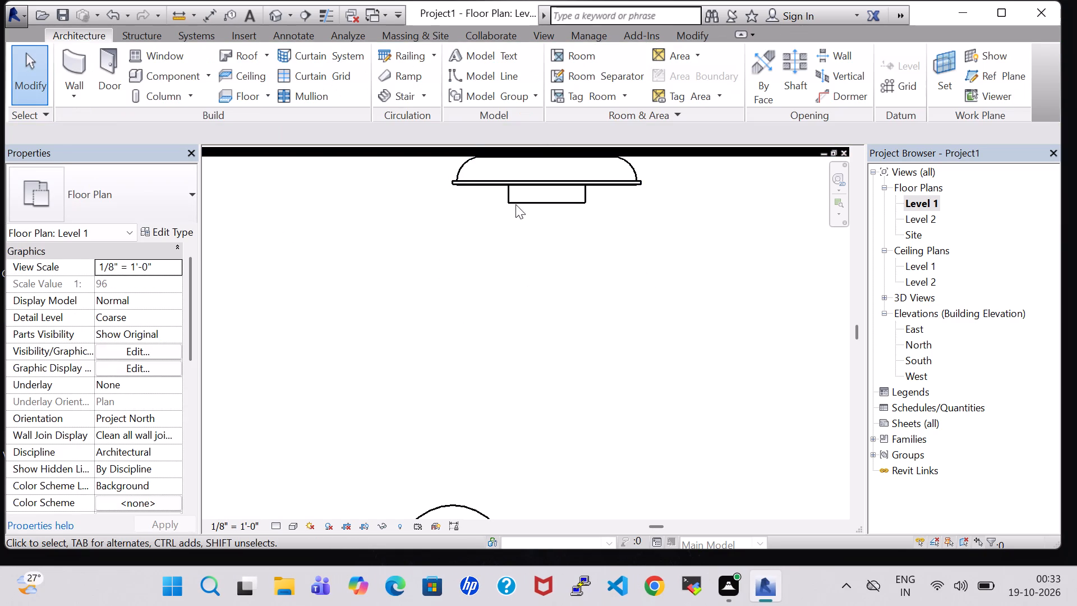
Change the living area's flat-screen TV to the 50" type.
click(528, 195)
click(569, 185)
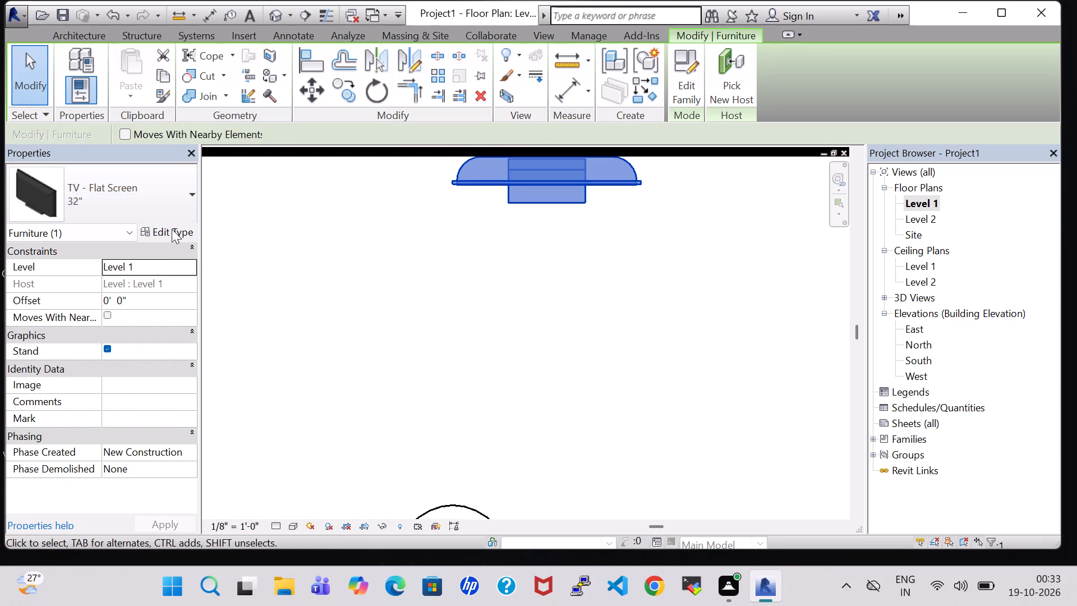
click(172, 229)
click(713, 141)
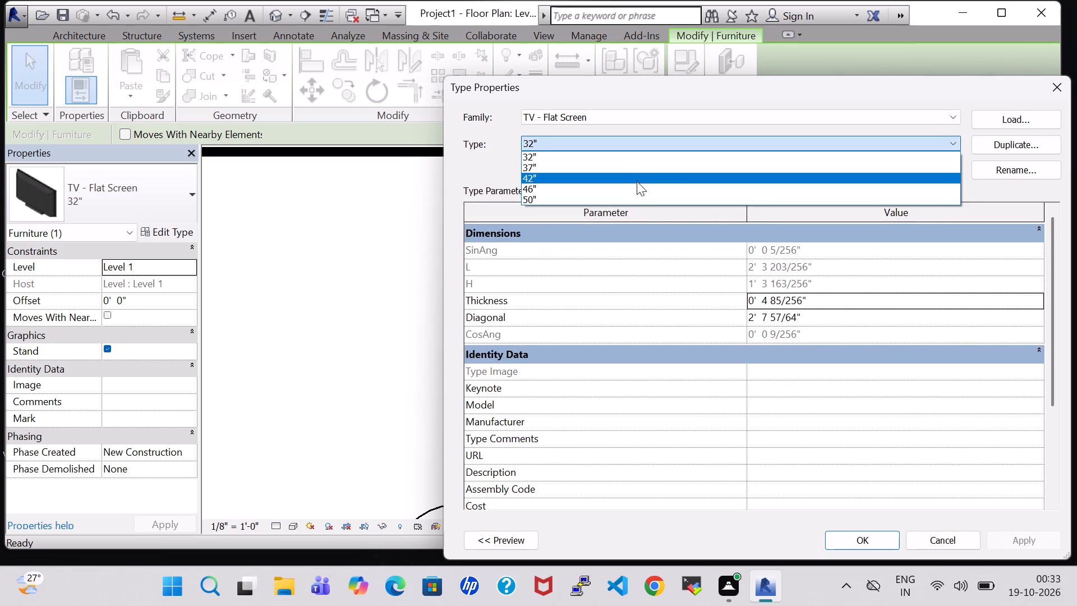
click(638, 199)
click(848, 538)
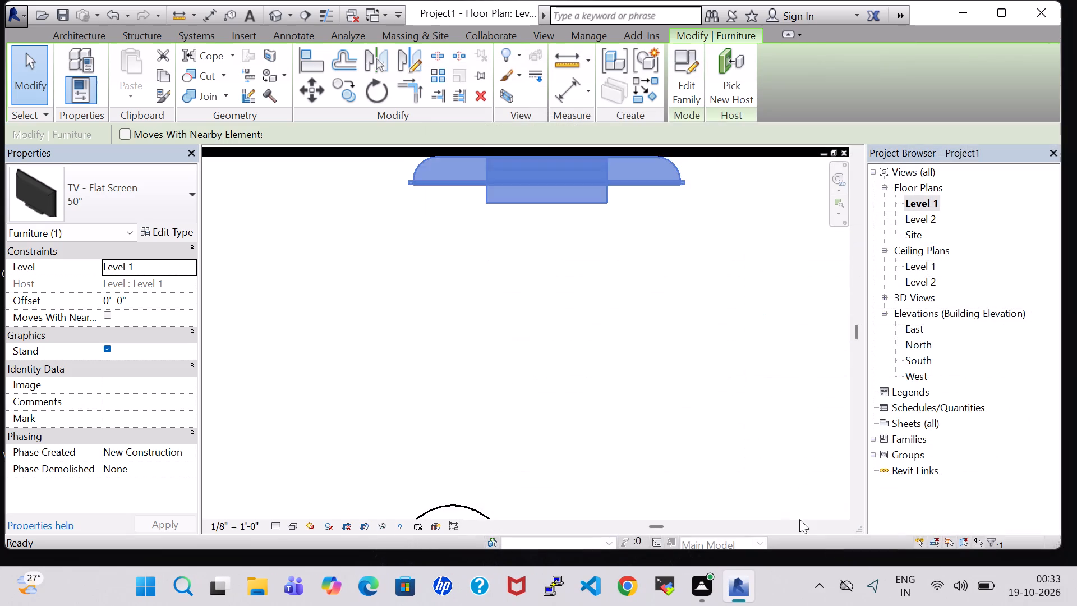
Set the 50" TV's offset from Level 1 to 3' 5".
click(111, 297)
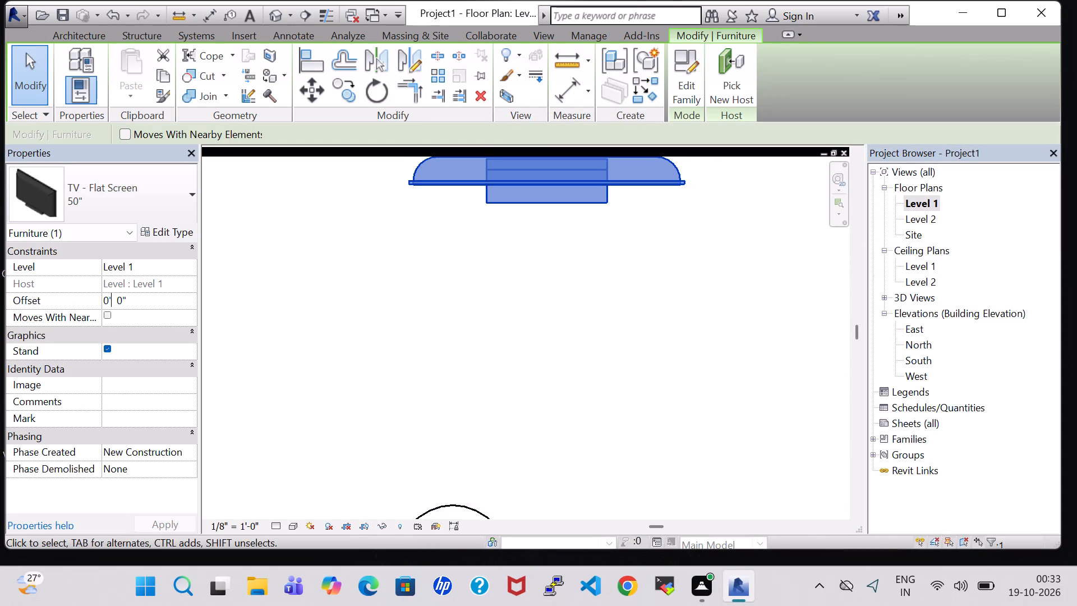
click(107, 299)
key(BackSpace)
key(3)
click(122, 301)
key(BackSpace)
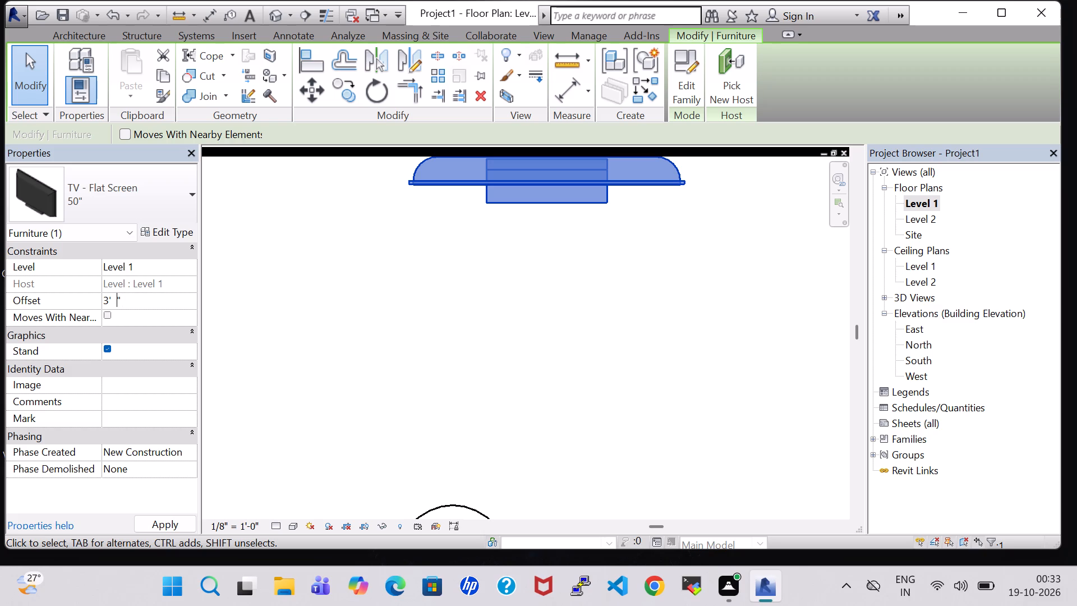
key(5)
click(179, 522)
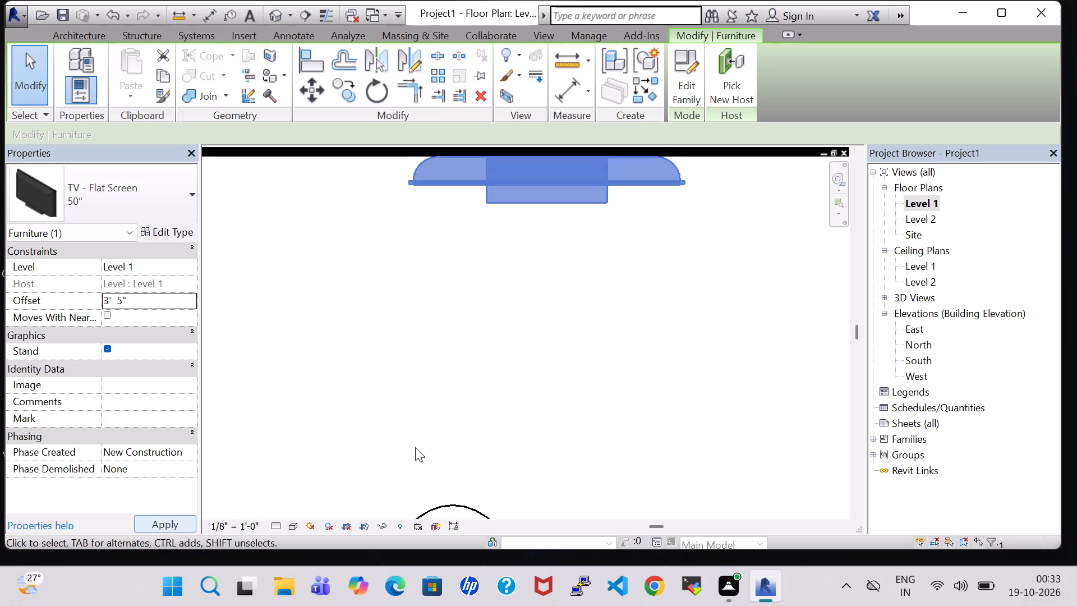
click(651, 382)
Examine the wall-side TV, the living area furniture and the kitchen from several angles in the 3D view.
click(274, 11)
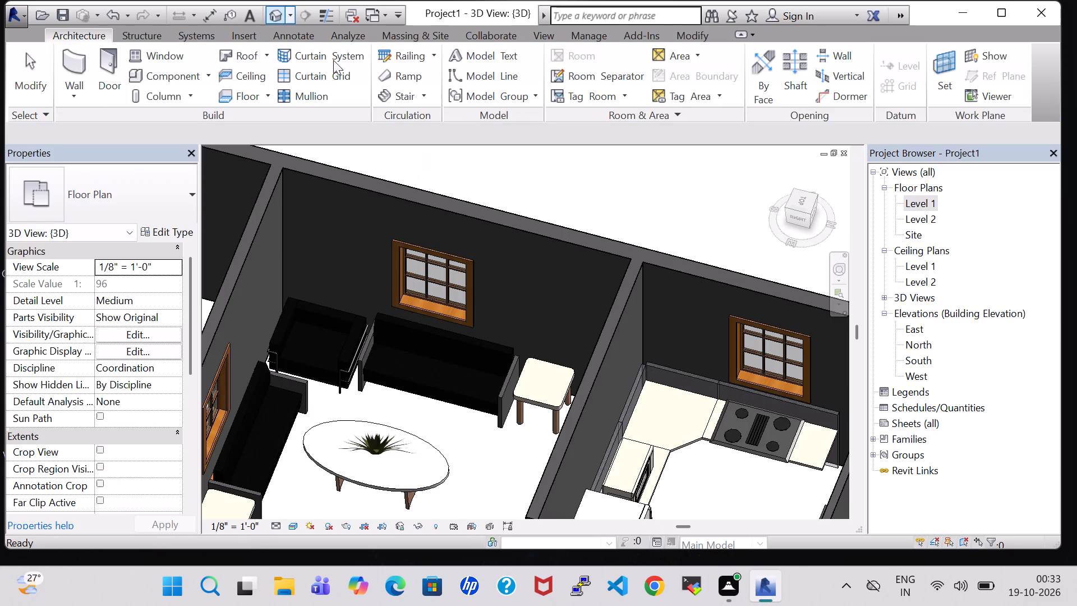
middle_drag(457, 419, 559, 443)
middle_drag(558, 429, 343, 129)
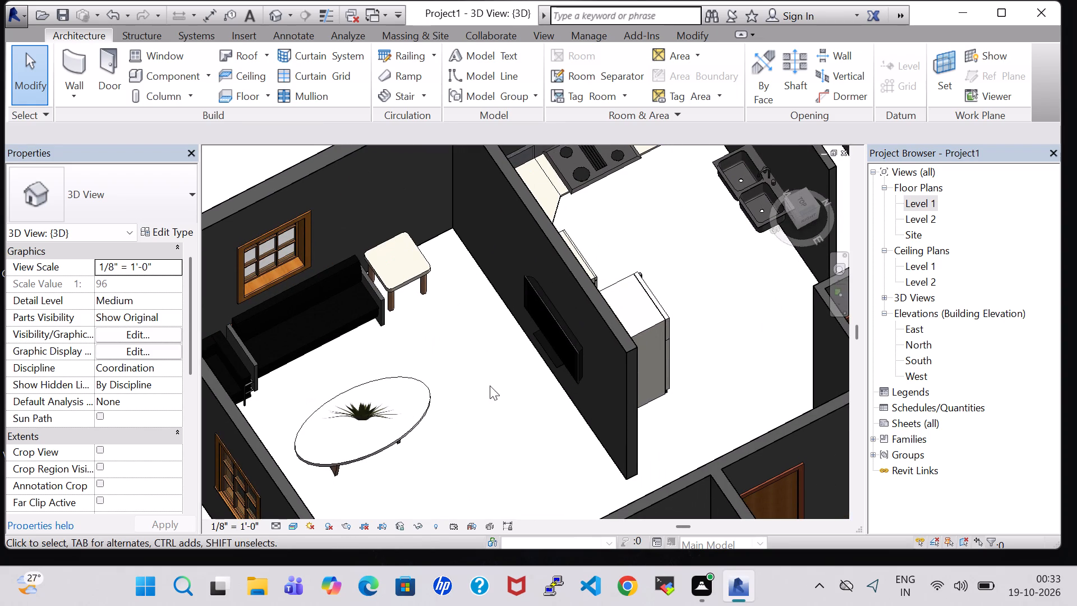
middle_drag(490, 388, 561, 333)
shift+middle_drag(676, 352, 515, 367)
middle_drag(300, 227, 424, 323)
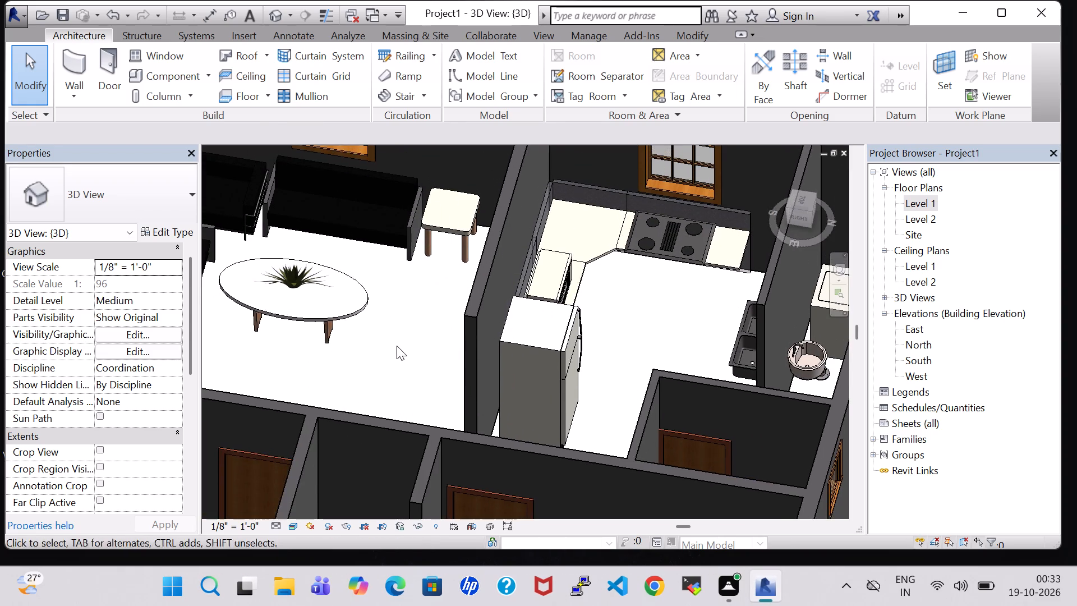
middle_drag(397, 346, 456, 345)
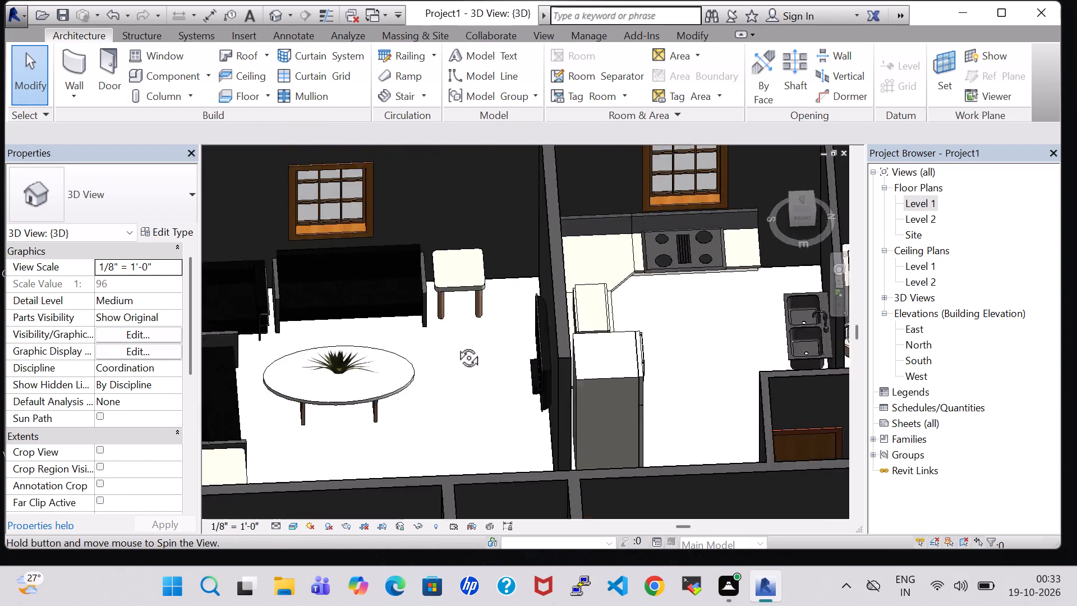
middle_drag(456, 345, 419, 306)
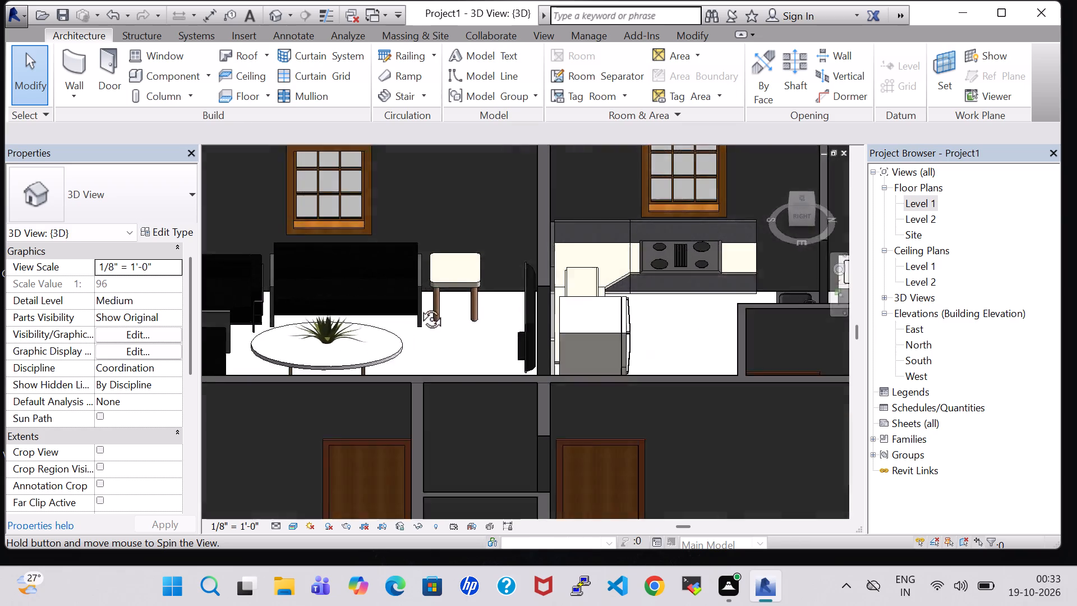
middle_drag(419, 306, 371, 322)
shift+middle_drag(573, 281, 471, 304)
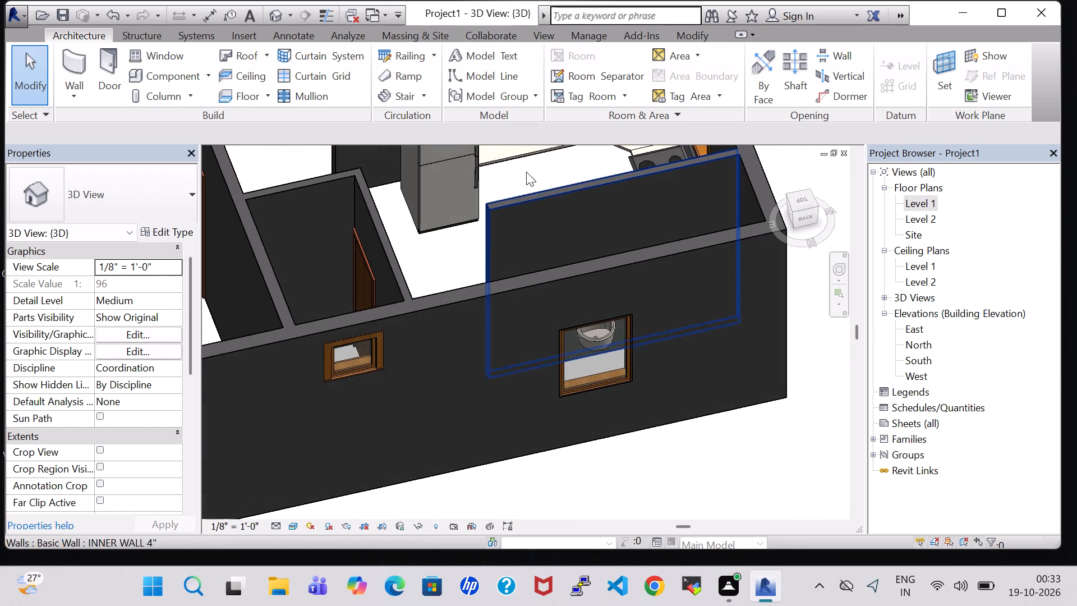
middle_drag(536, 166, 528, 224)
middle_drag(530, 162, 513, 291)
shift+middle_drag(513, 291, 534, 296)
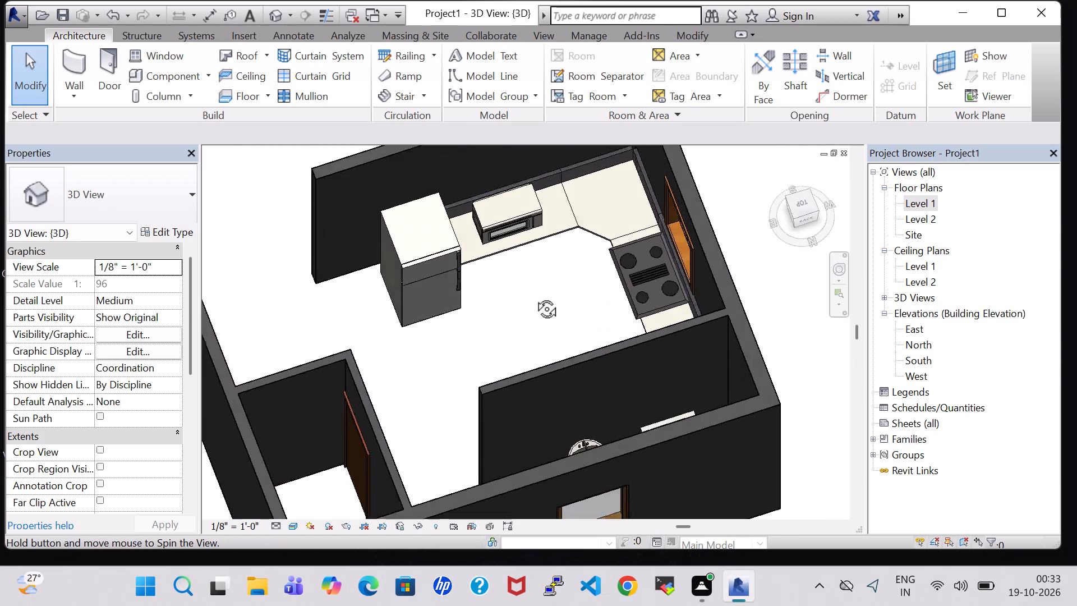
shift+middle_drag(534, 296, 749, 266)
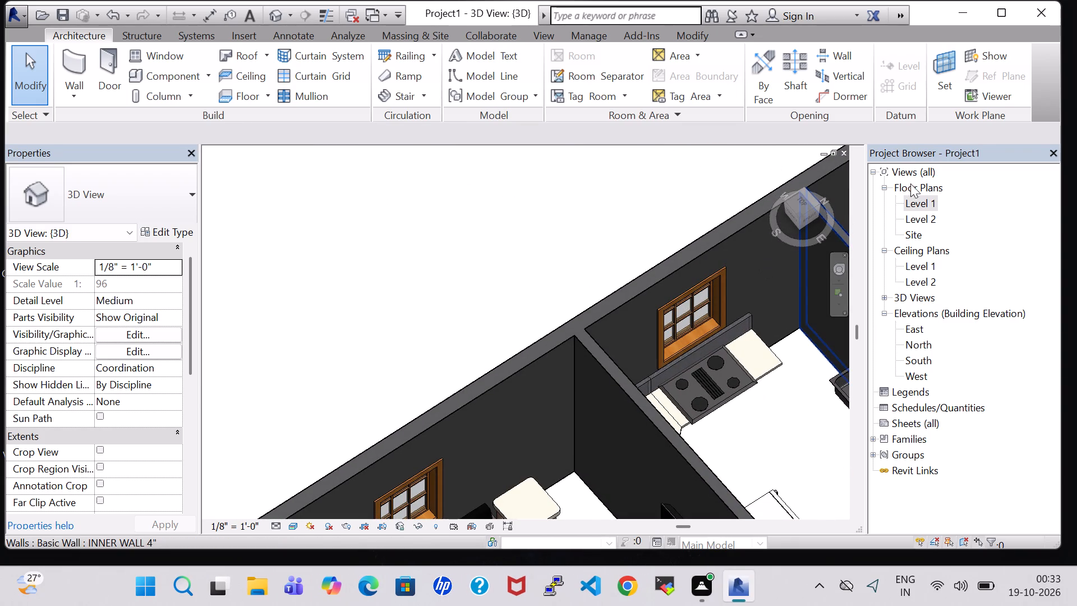
On the Level 1 plan, place a tagged room in the furnished living area next to the kitchen.
double_click(928, 204)
scroll(619, 241, down, 4)
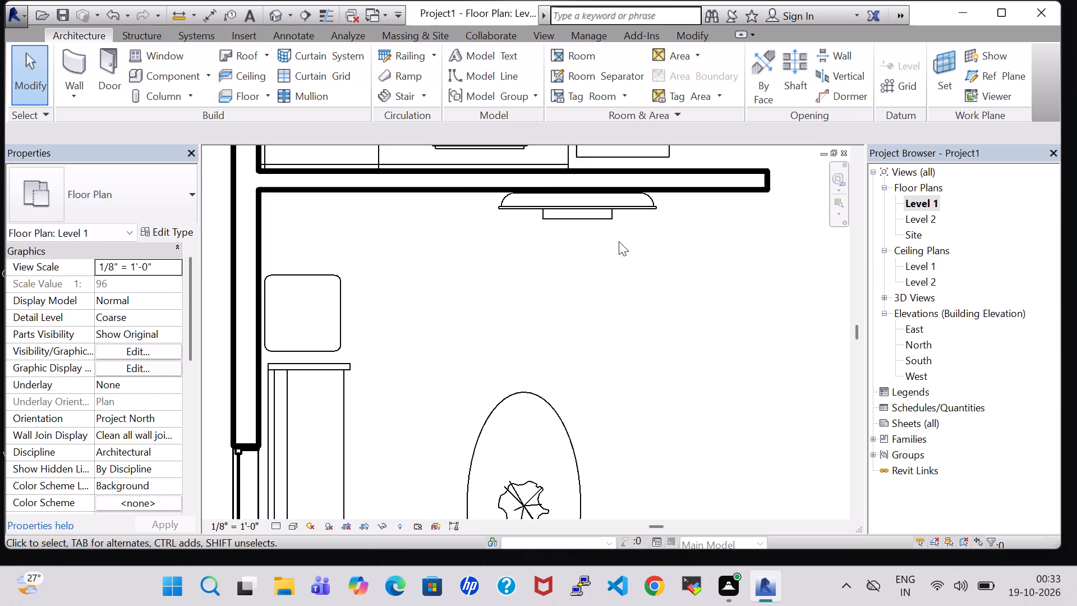
scroll(619, 241, down, 2)
middle_drag(637, 389, 588, 295)
scroll(587, 295, down, 3)
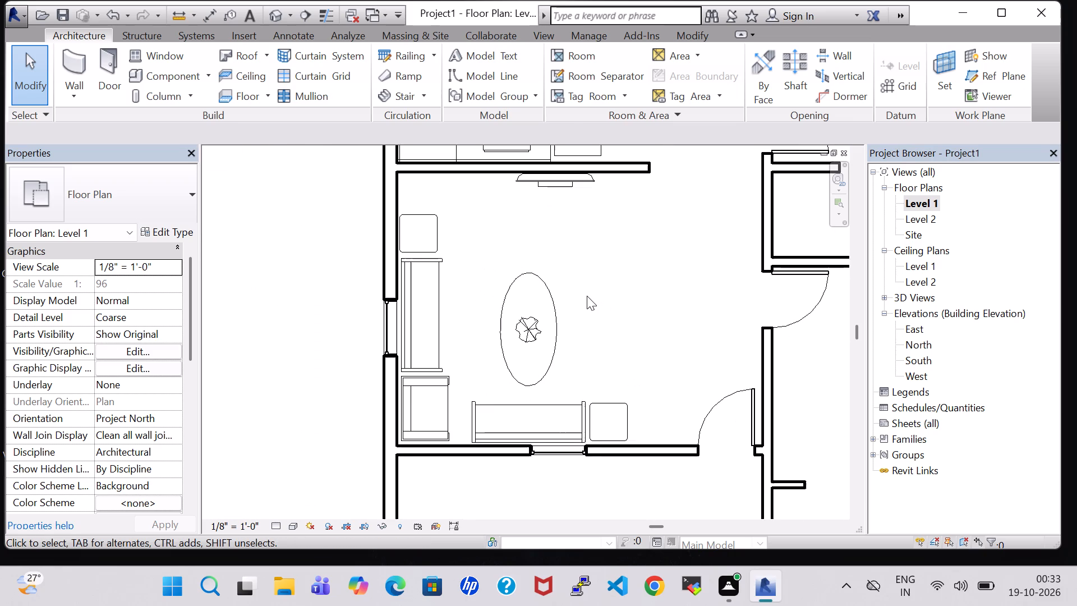
middle_drag(587, 296, 505, 284)
scroll(505, 283, down, 2)
middle_drag(602, 241, 532, 397)
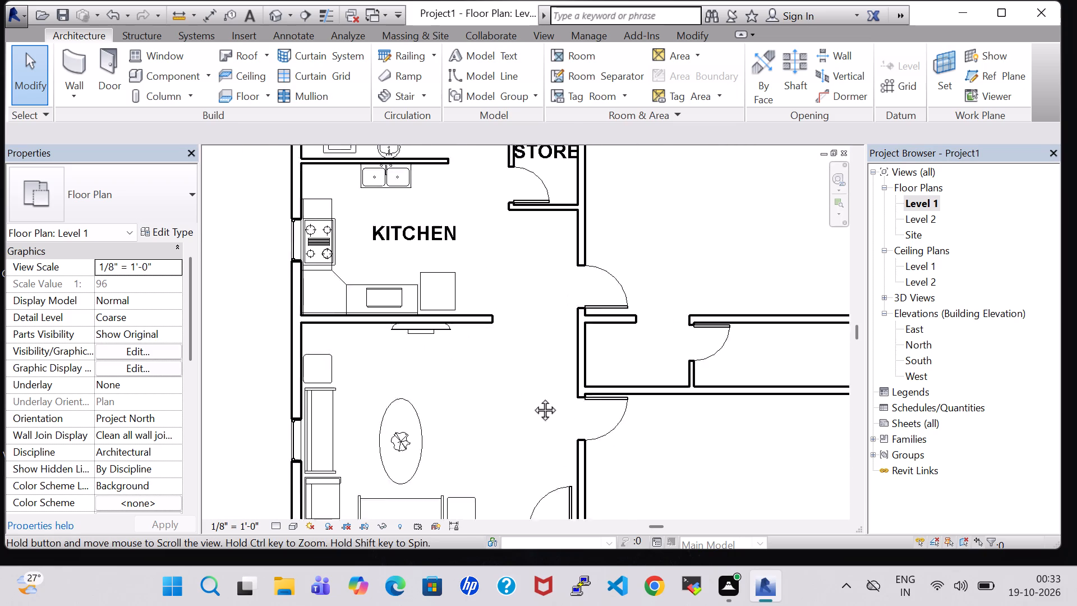
middle_drag(532, 397, 527, 415)
scroll(471, 419, down, 1)
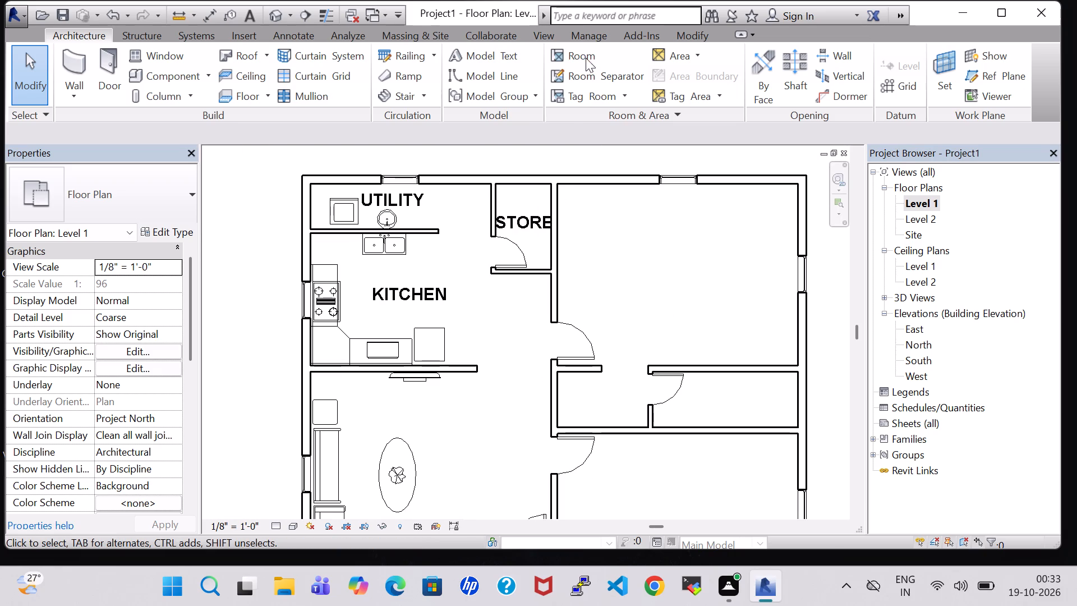
click(586, 58)
click(418, 468)
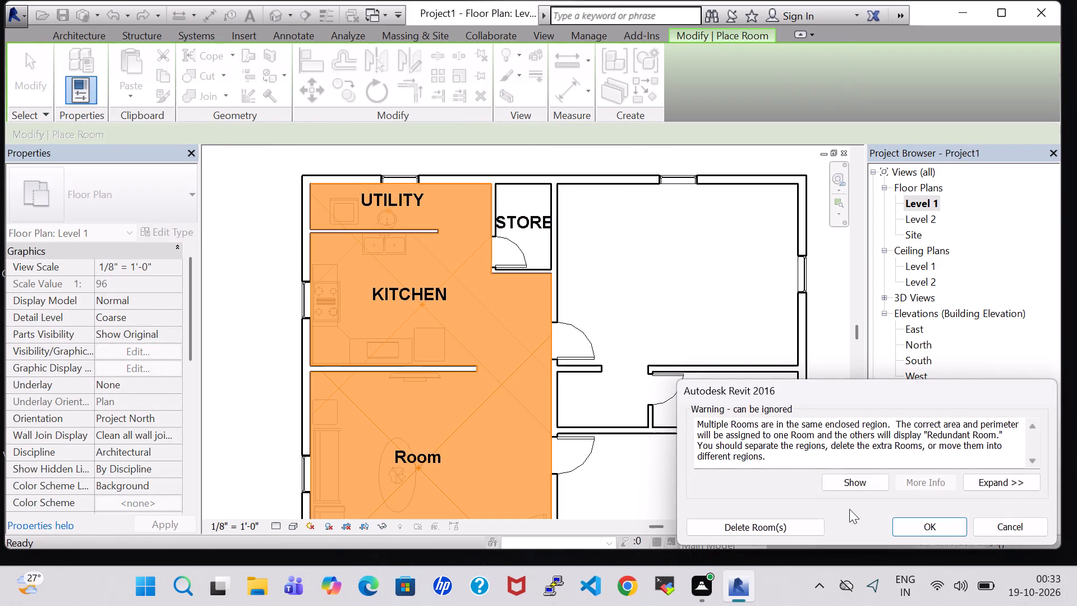
click(928, 527)
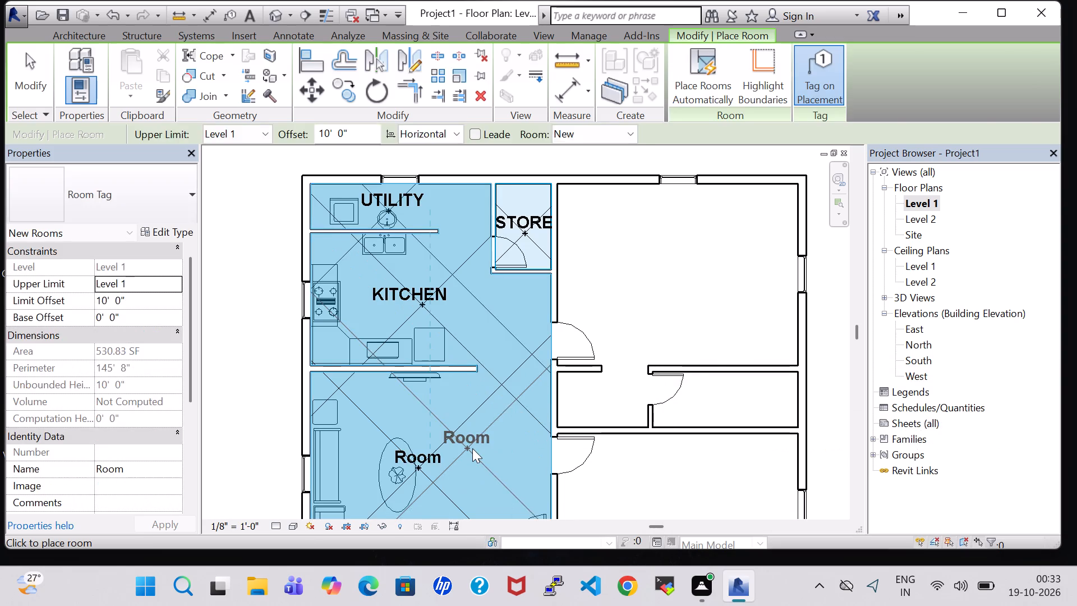
key(Escape)
key(Escape)
Rename the living area's new room tag as LIVING.
double_click(426, 451)
key(BackSpace)
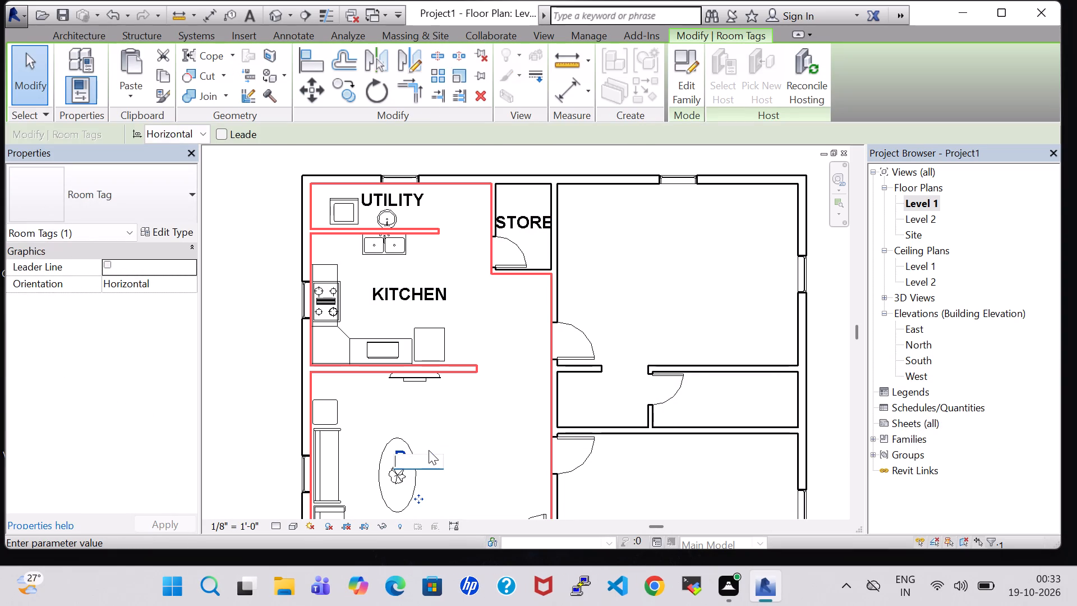
text(LIVING)
key(Return)
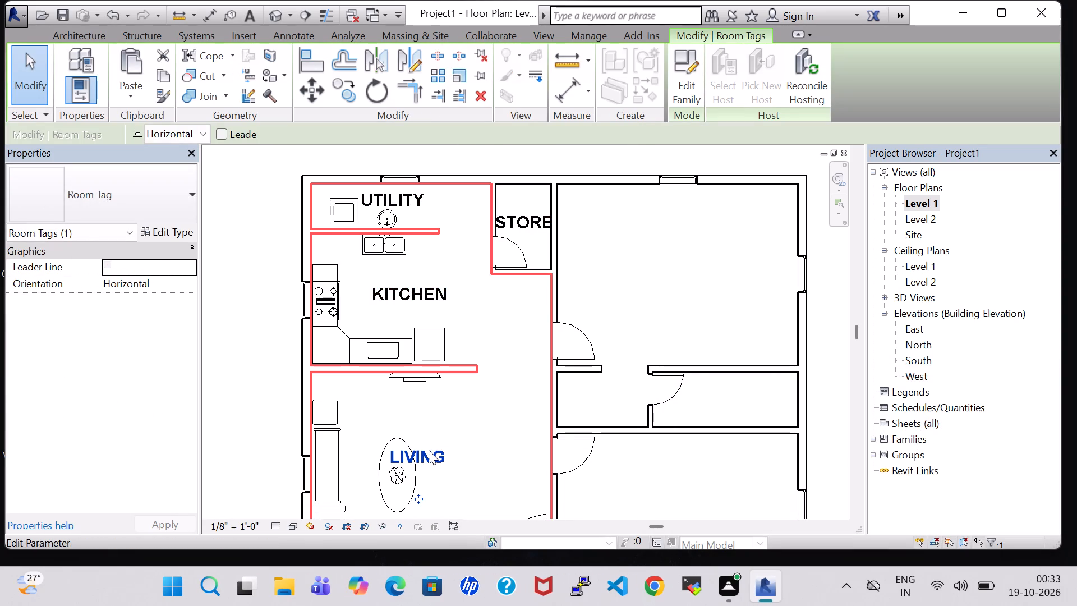
click(446, 404)
Nudge the LIVING room tag clear of the elliptical table, into the space between the table and the TV.
scroll(446, 404, down, 1)
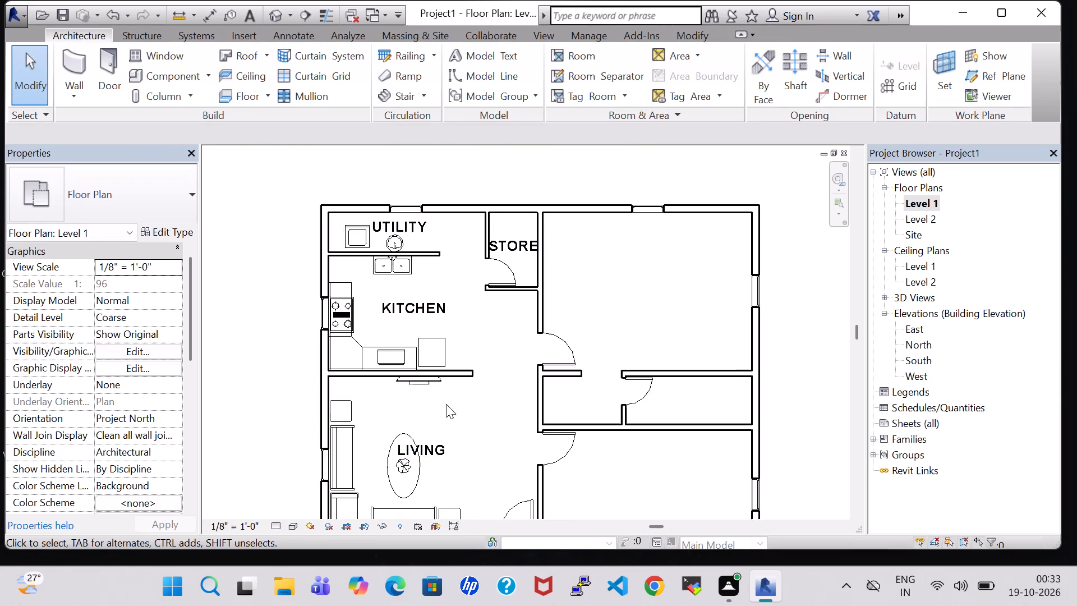
scroll(446, 404, down, 2)
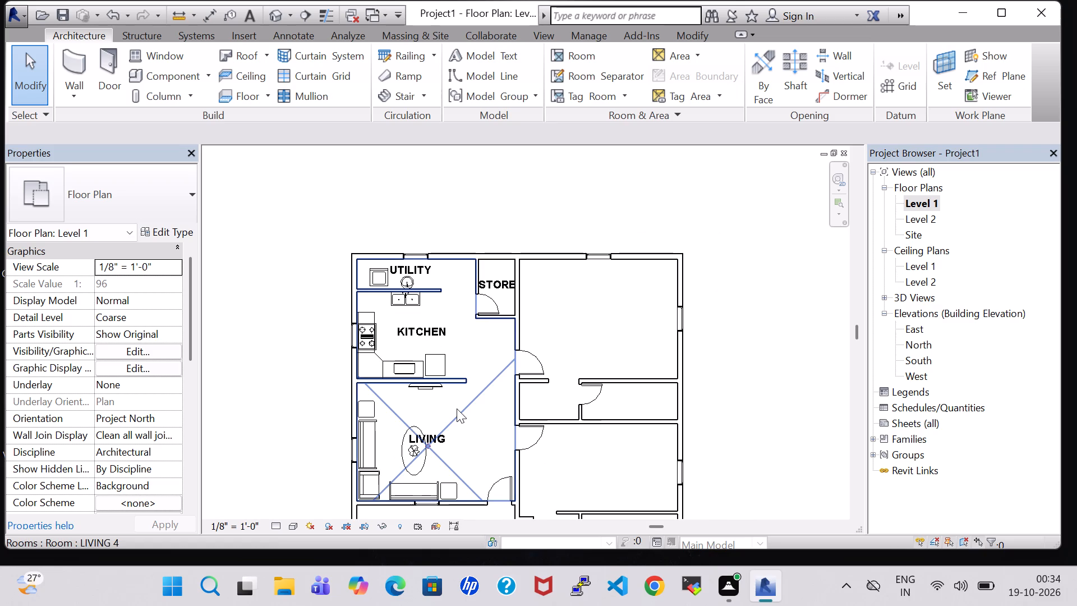
key(Right)
key(Right)
click(430, 437)
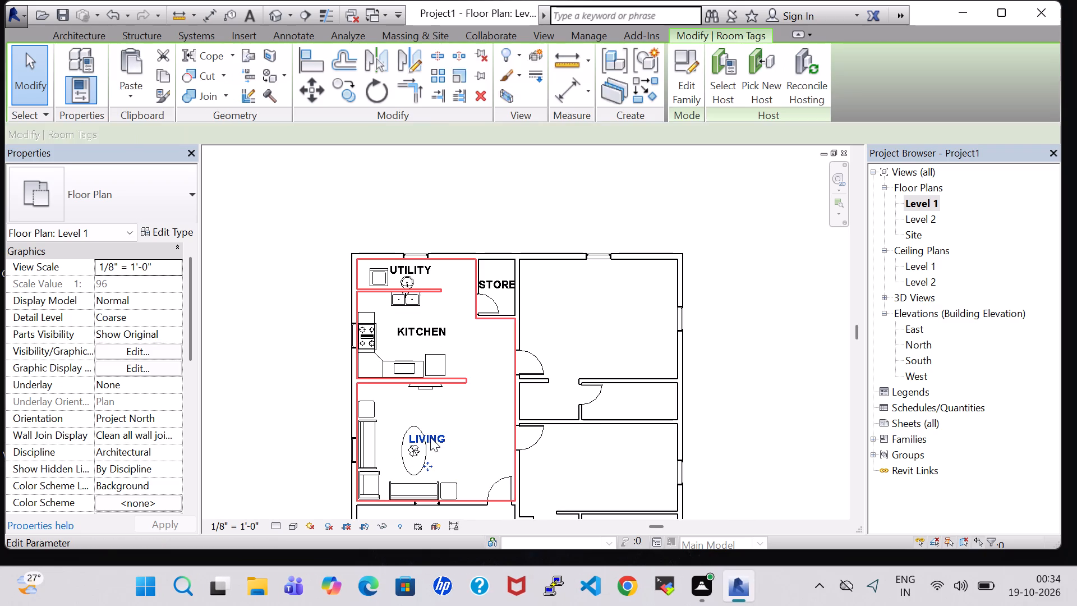
key(Right)
key(Right)
key(Right)
key(Right)
key(Right)
key(Right)
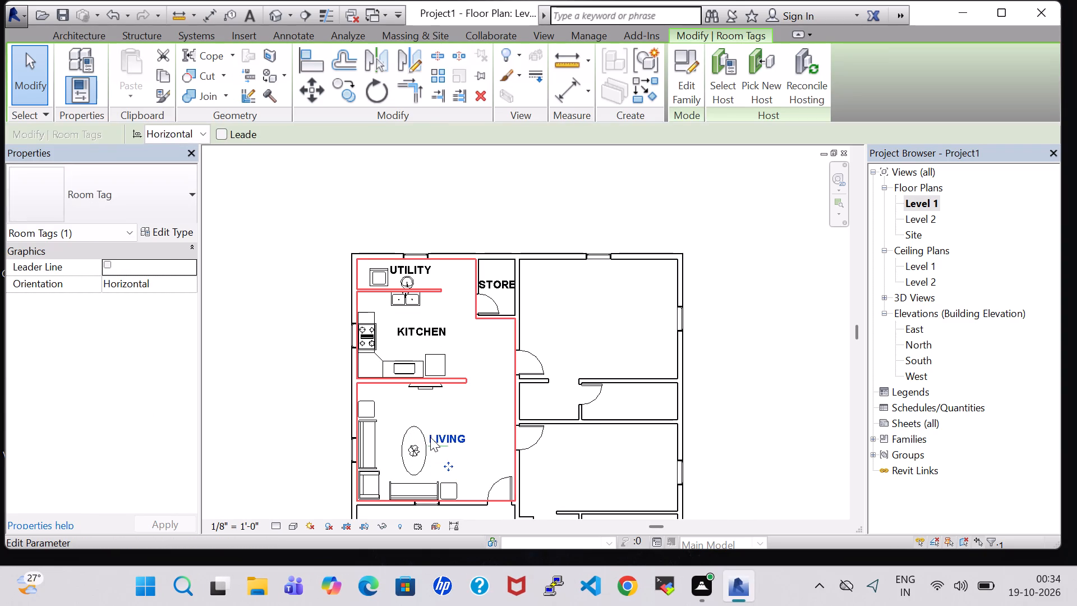
key(Up)
key(Up)
key(Up)
key(Up)
key(Up)
key(Up)
key(Left)
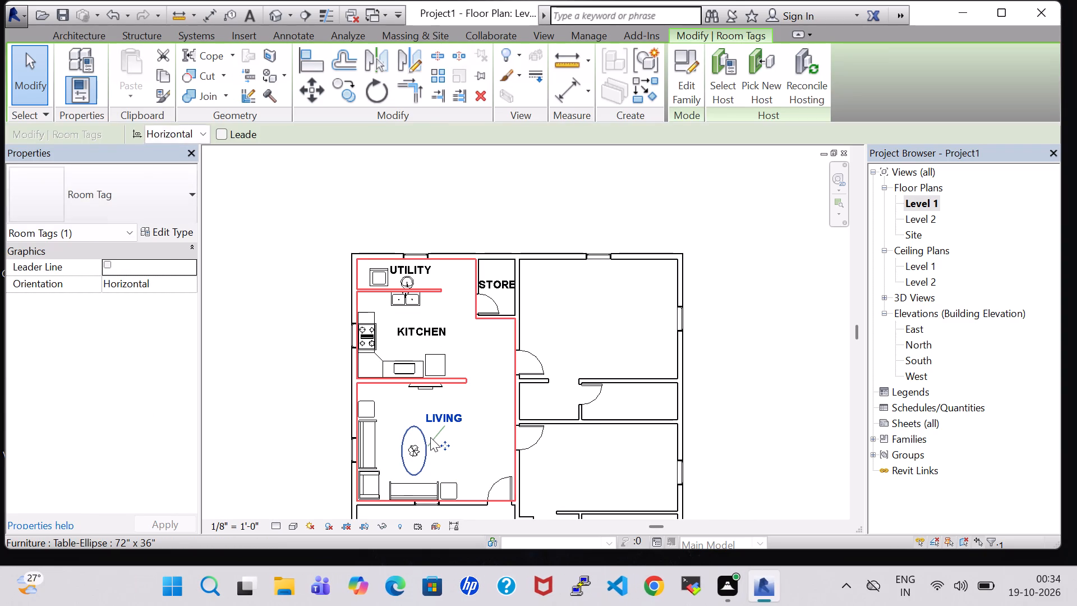
key(Left)
key(Left)
key(Left)
key(Left)
key(Left)
click(454, 443)
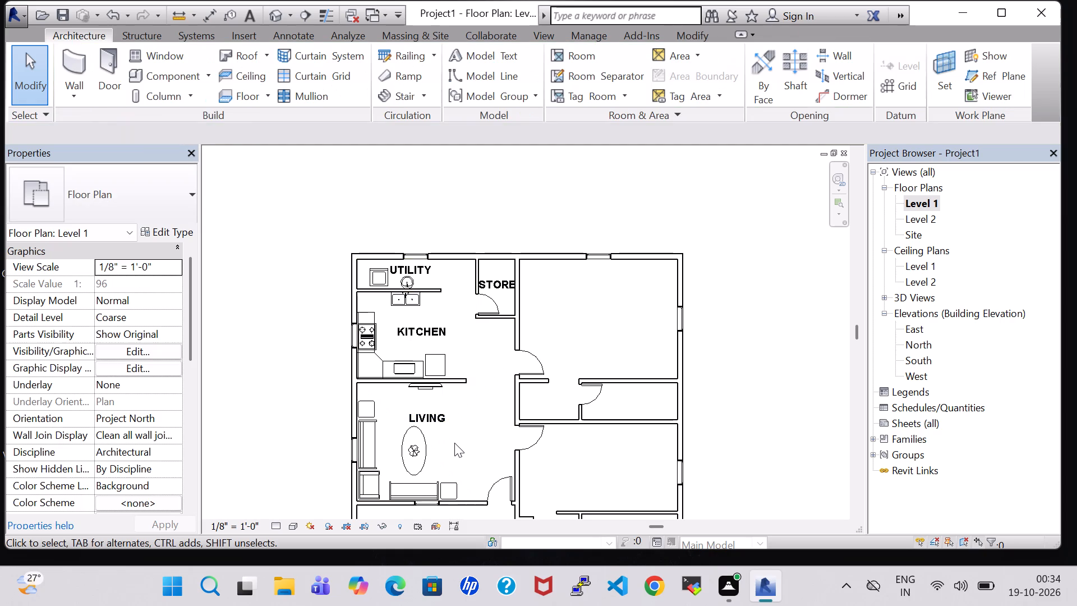
Load the Dresser family from the imperial library's Furniture Storage folder for component placement.
scroll(463, 443, down, 1)
middle_drag(462, 444, 481, 348)
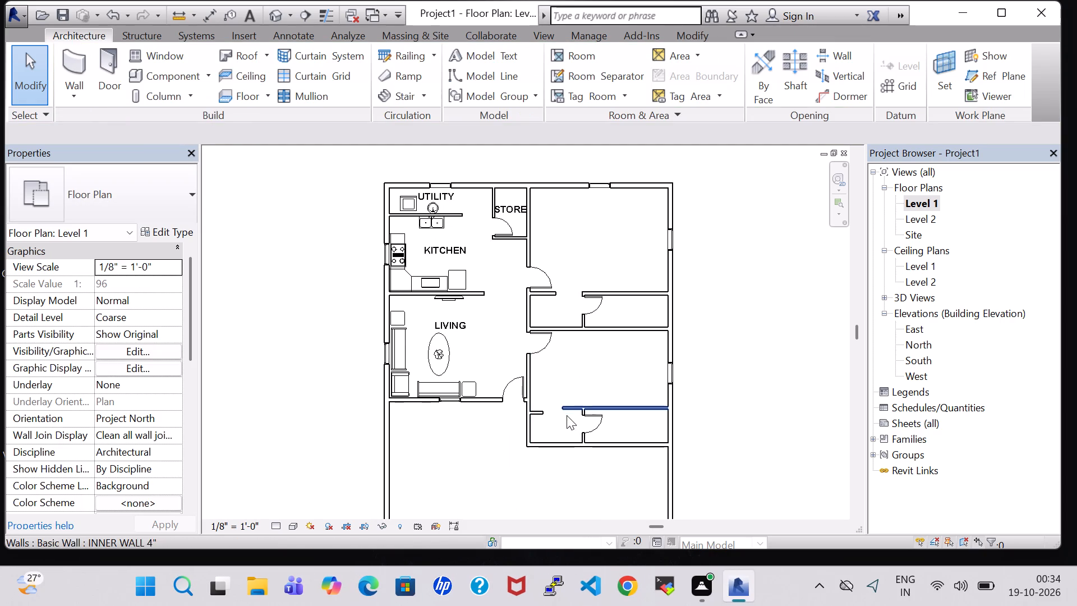
click(182, 68)
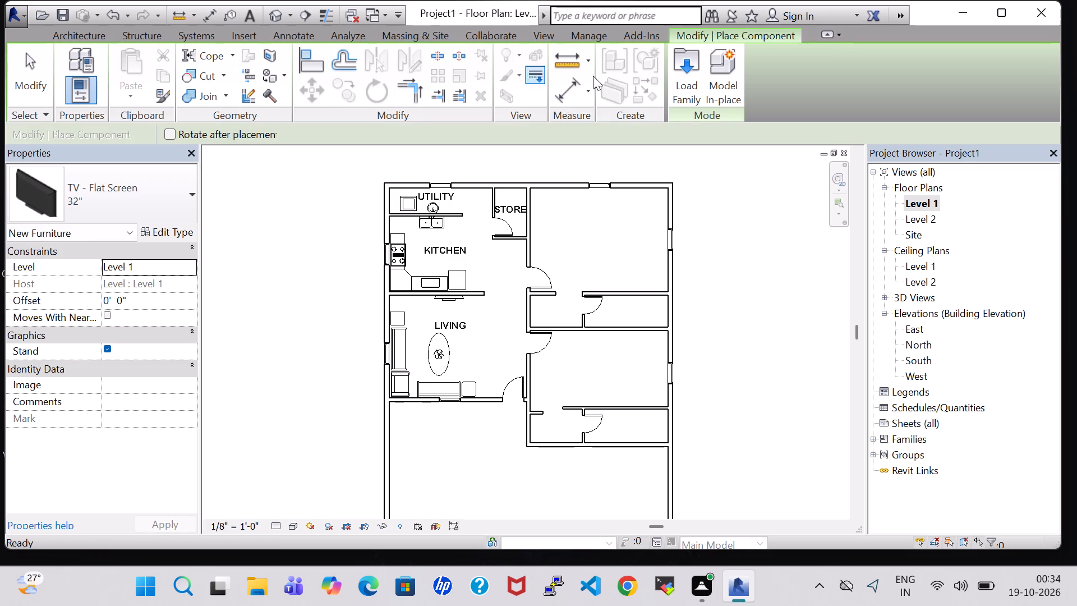
click(685, 66)
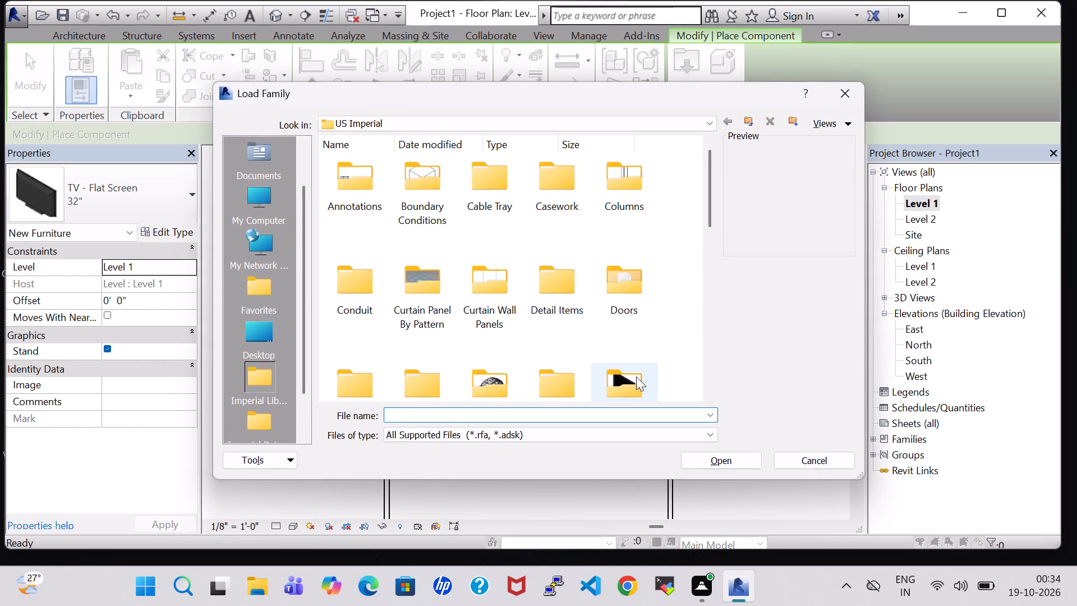
double_click(631, 385)
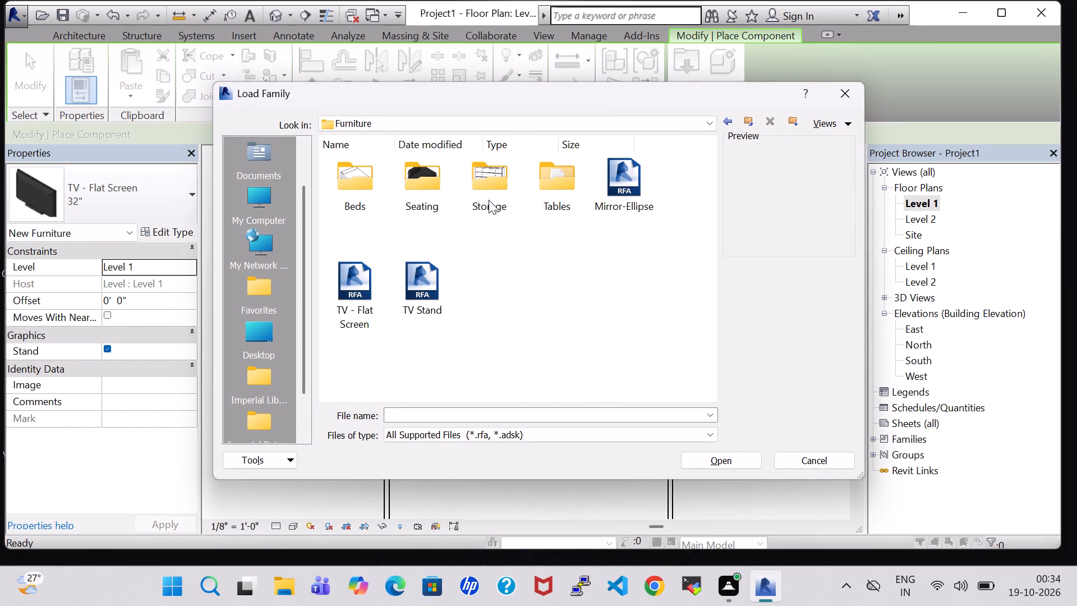
double_click(488, 189)
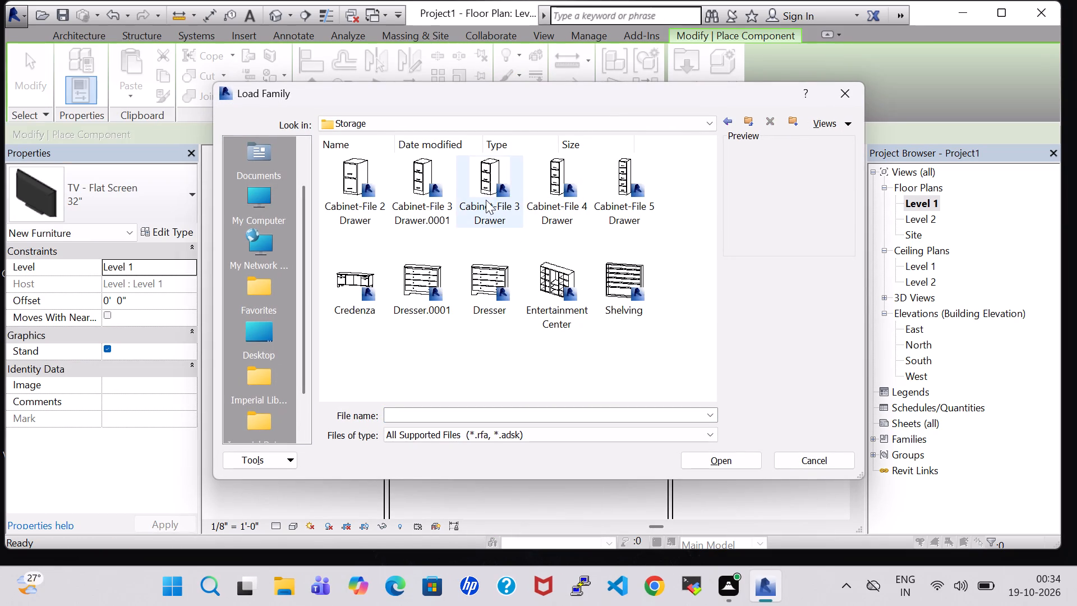
click(500, 264)
click(727, 458)
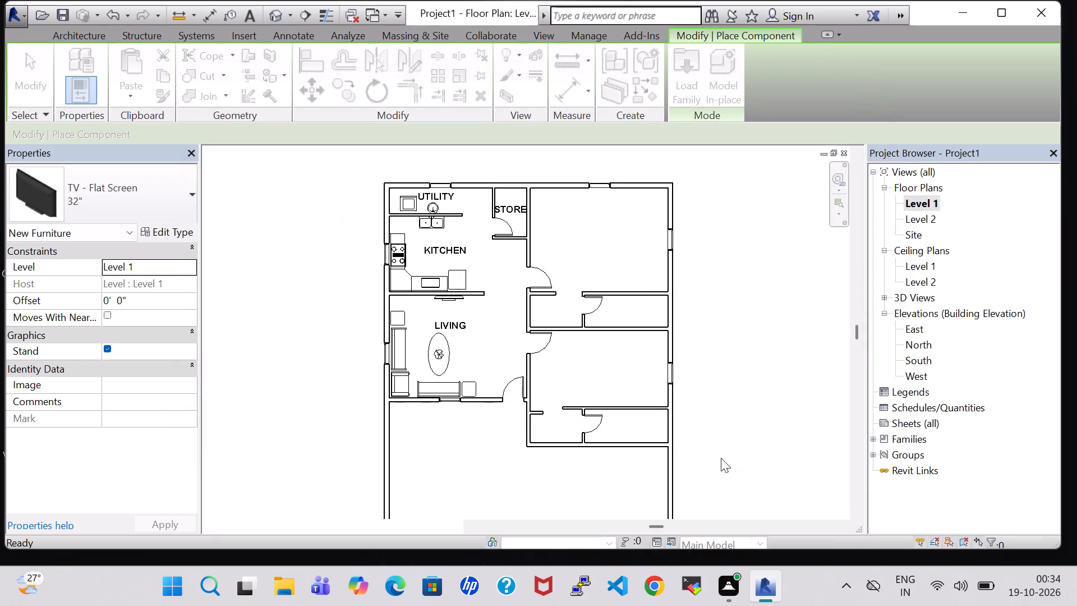
Place a 48" x 72" x 24" dresser in the southwest corner of the small alcove below the lower bedroom, flush with both walls.
scroll(549, 430, up, 6)
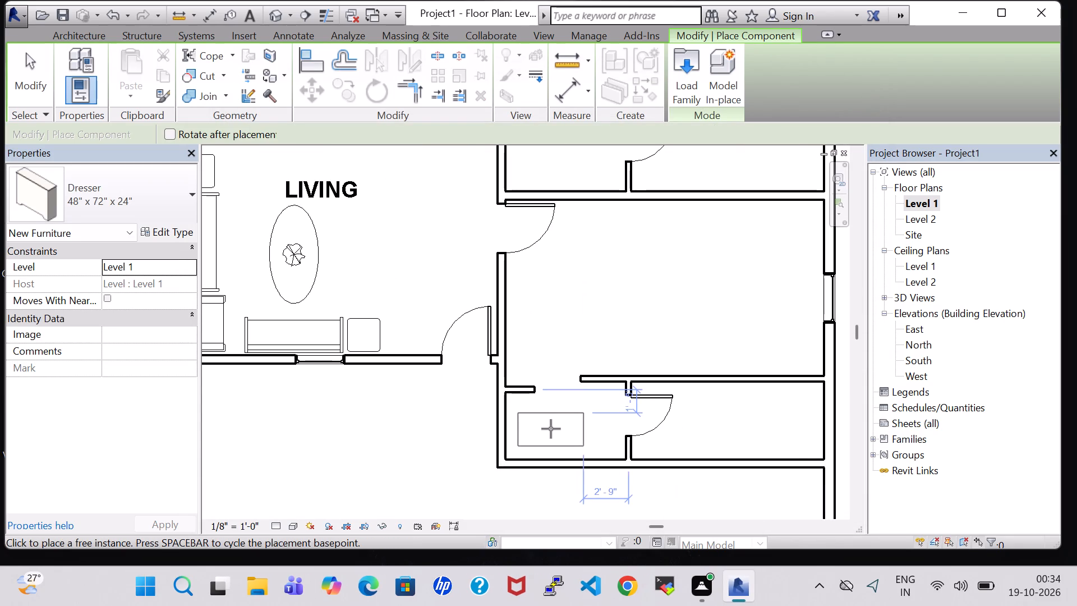
key(space)
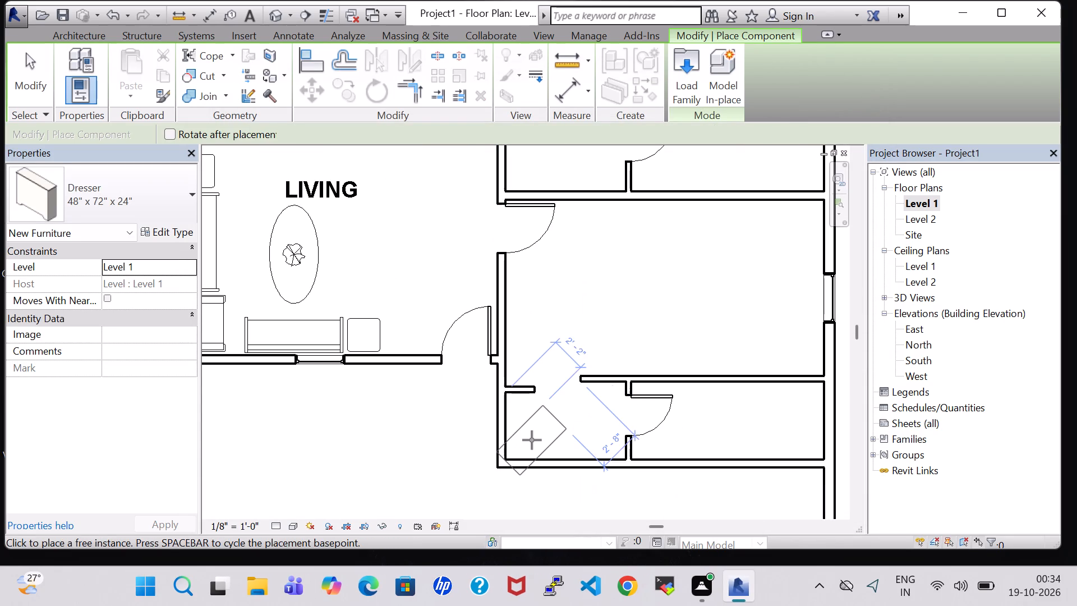
key(space)
key(space)
key(space)
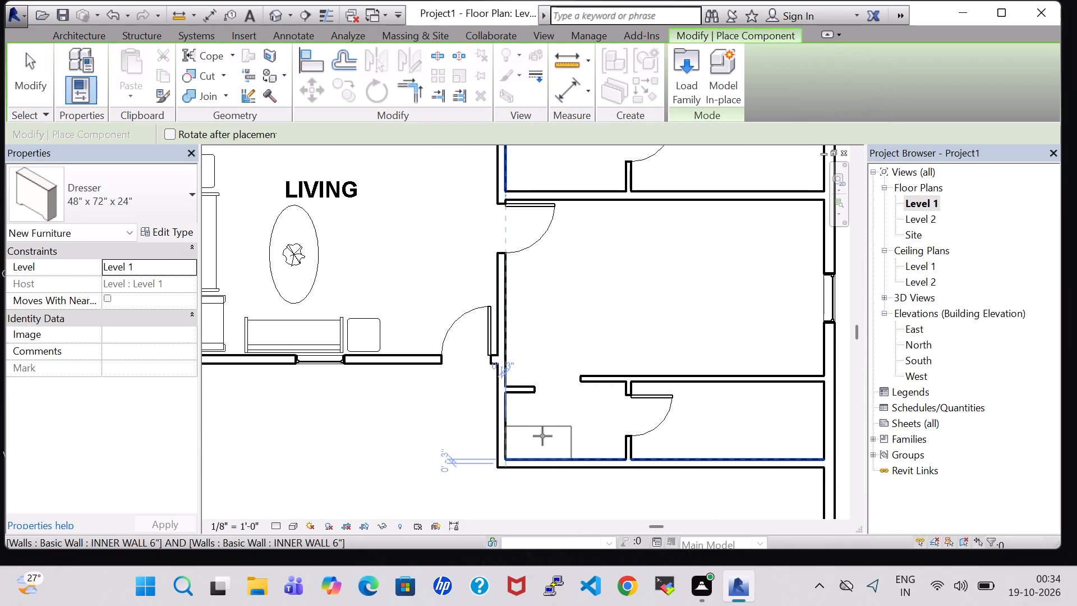
click(543, 438)
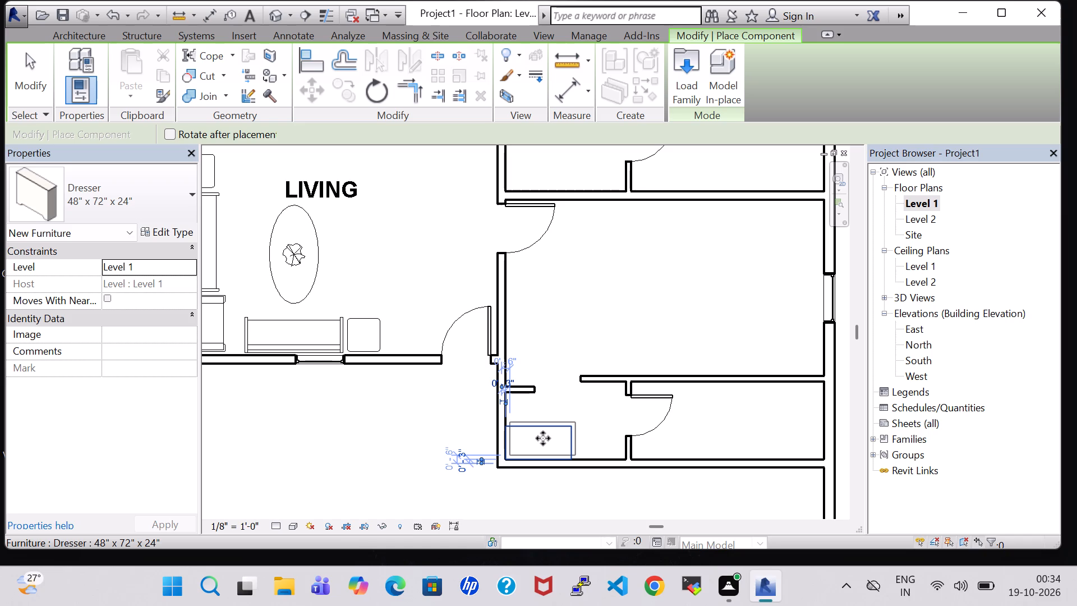
key(Escape)
key(Escape)
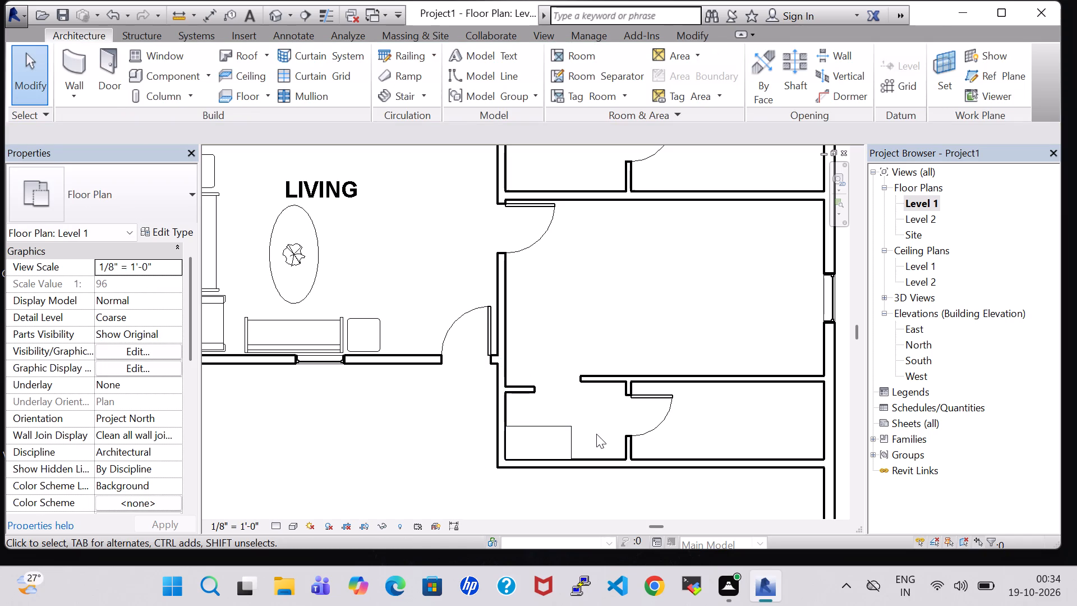
Examine the new dresser, its alcove and the surrounding rooms from several angles in the 3D view.
click(275, 13)
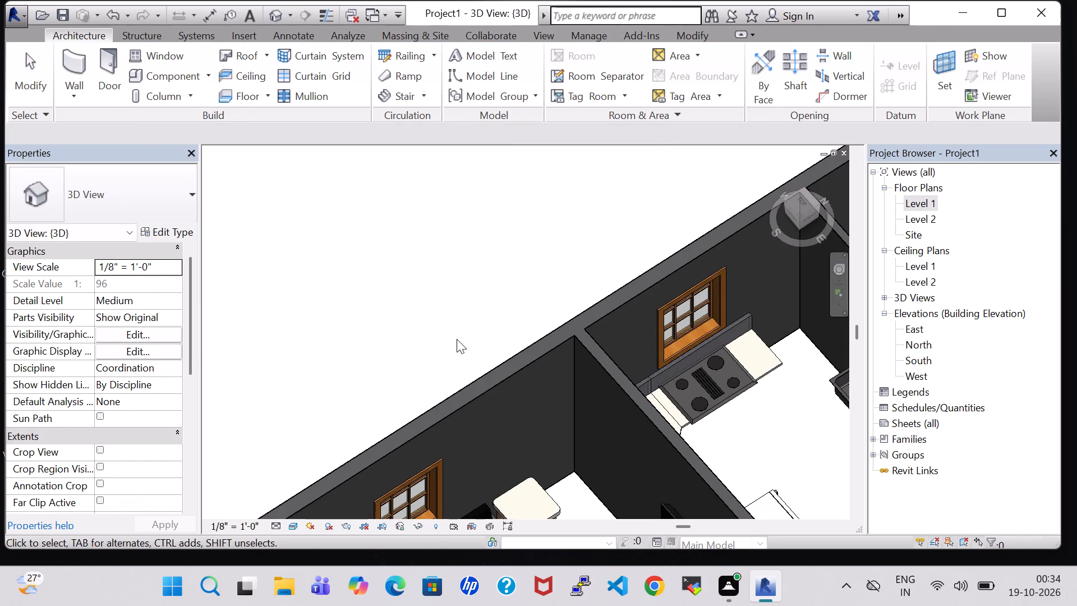
middle_drag(463, 354, 368, 215)
scroll(469, 404, down, 1)
middle_drag(547, 498, 498, 359)
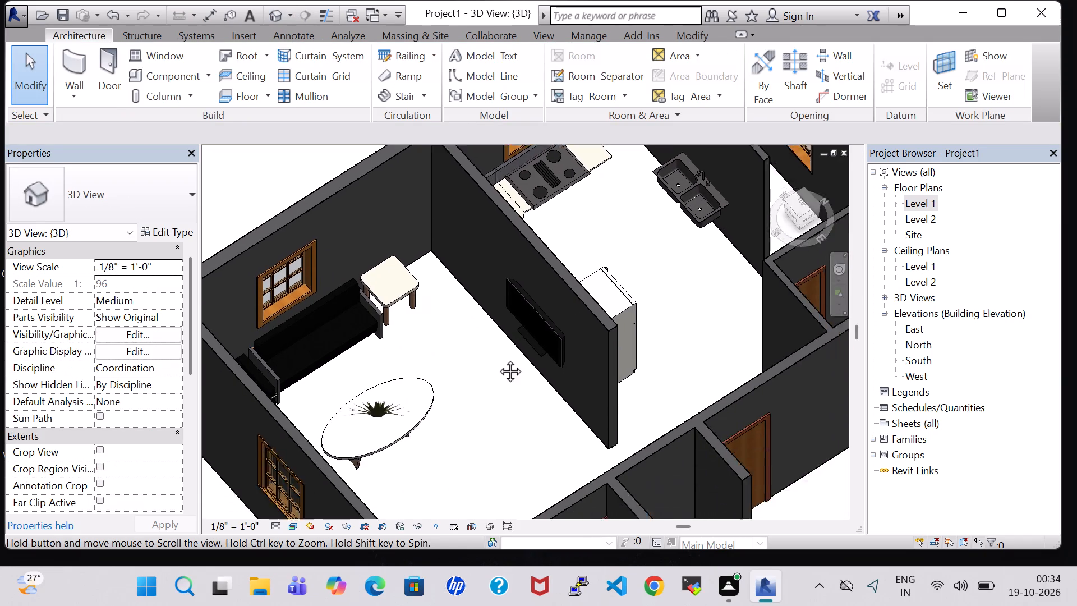
middle_drag(498, 359, 499, 254)
scroll(499, 254, up, 1)
middle_drag(536, 319, 404, 258)
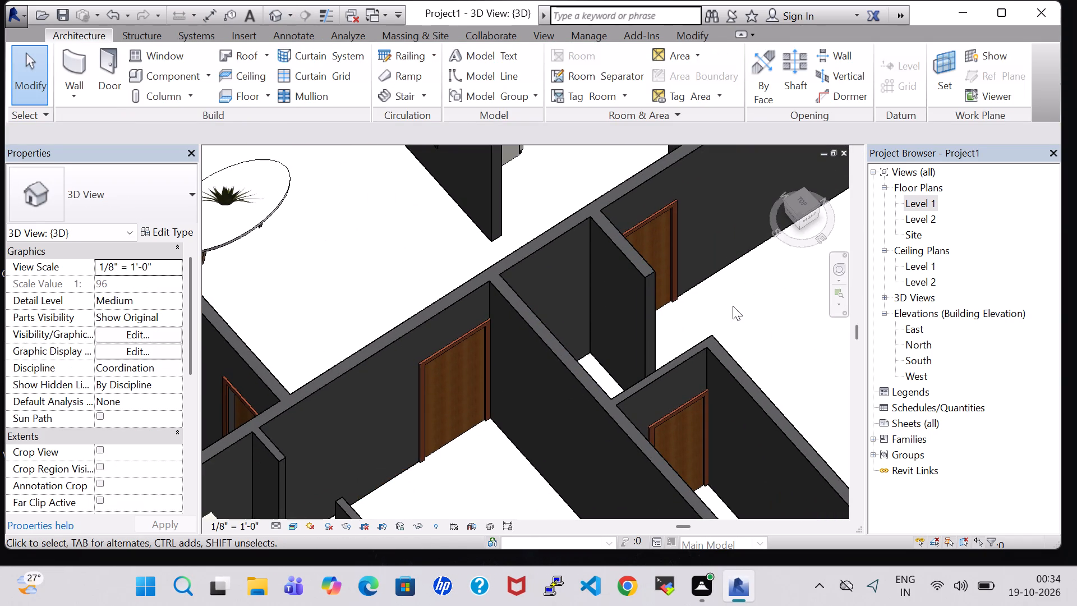
shift+middle_drag(733, 306, 578, 333)
middle_drag(390, 317, 854, 480)
scroll(549, 370, up, 1)
middle_drag(412, 402, 534, 474)
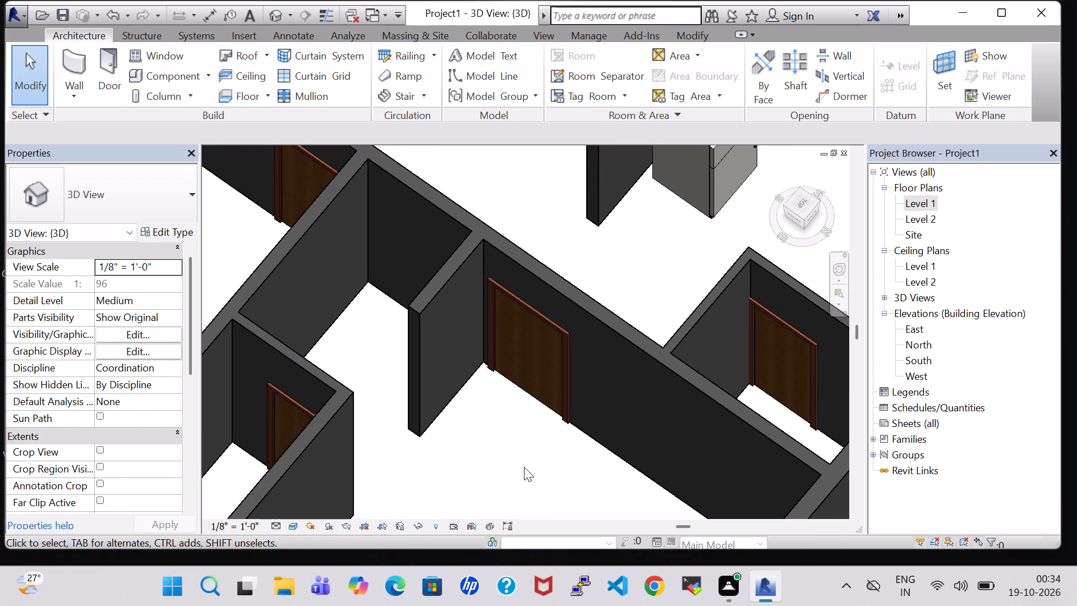
shift+middle_drag(370, 353, 371, 417)
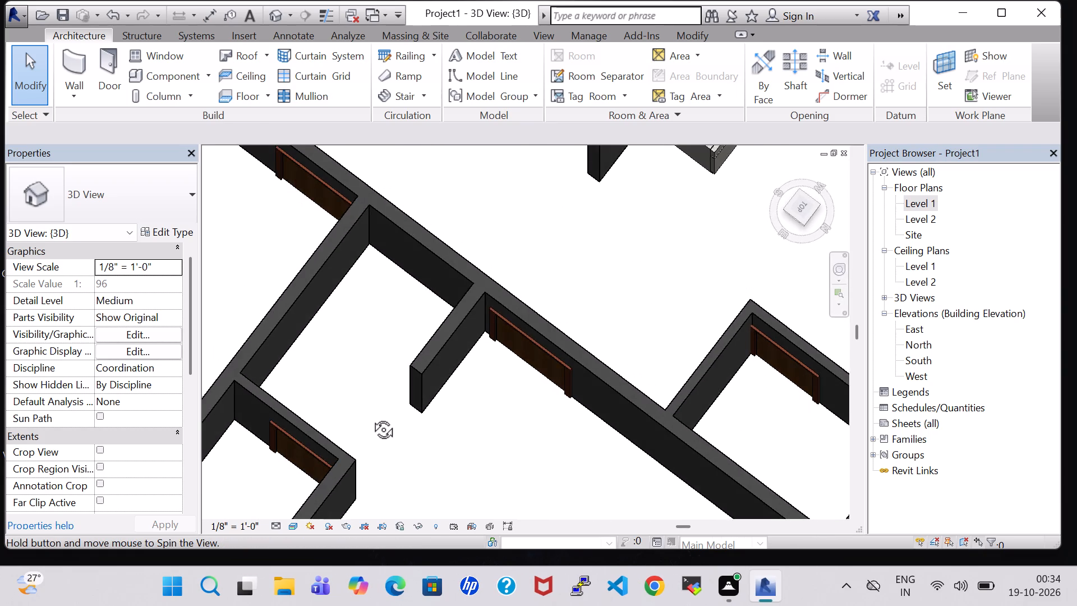
shift+middle_drag(371, 417, 398, 384)
shift+middle_drag(398, 376, 360, 353)
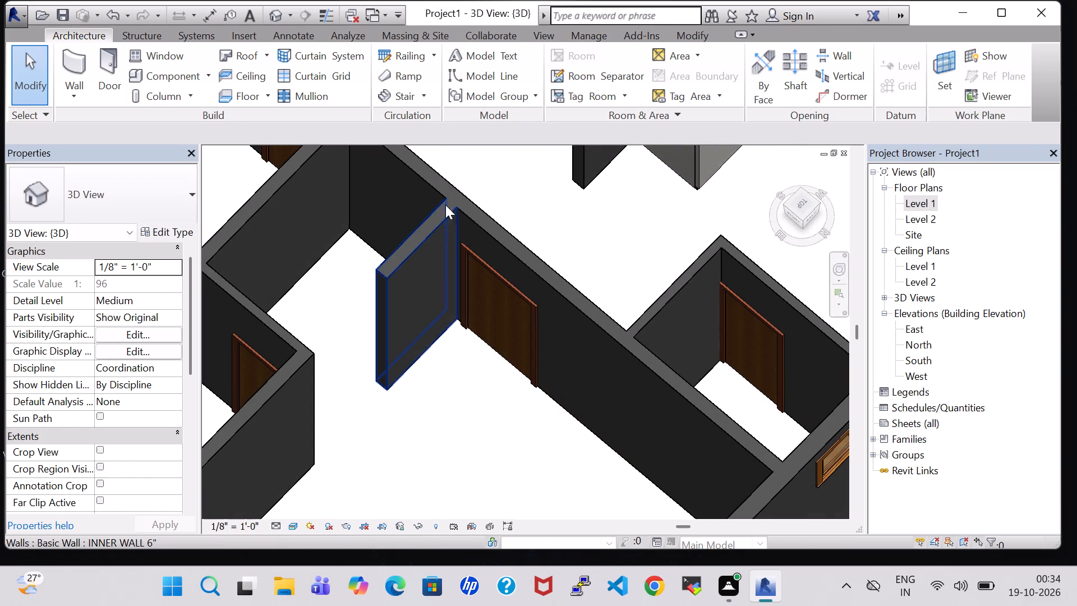
middle_drag(519, 175, 655, 539)
scroll(483, 400, down, 4)
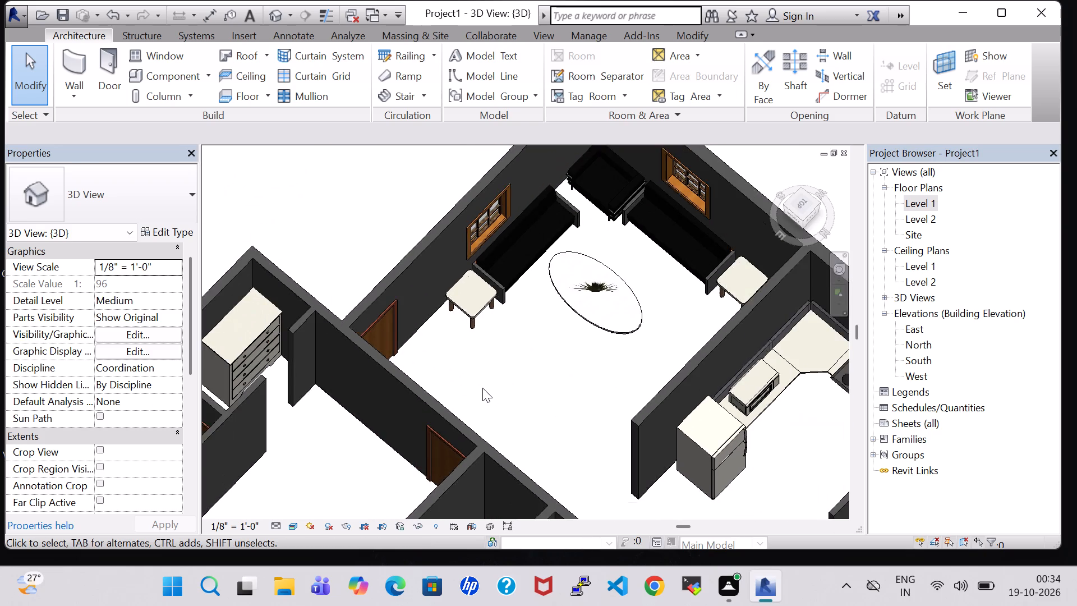
On the Level 1 plan, load the Toilet-Domestic-3D family from the Water Closets folder of the architectural plumbing fixtures.
double_click(915, 209)
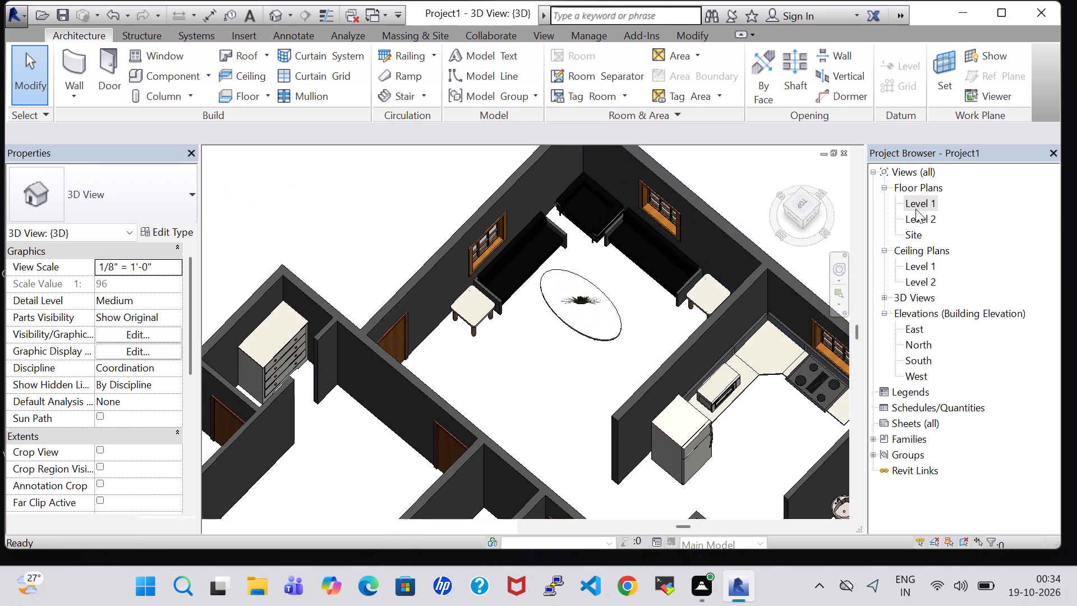
scroll(504, 323, down, 2)
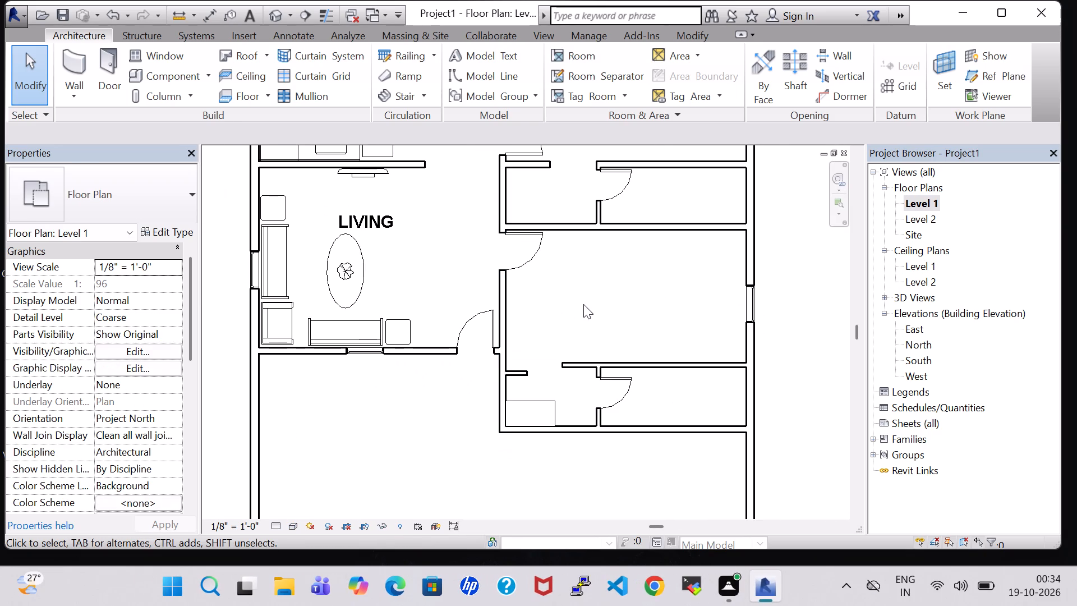
scroll(583, 310, down, 2)
middle_drag(582, 310, 537, 304)
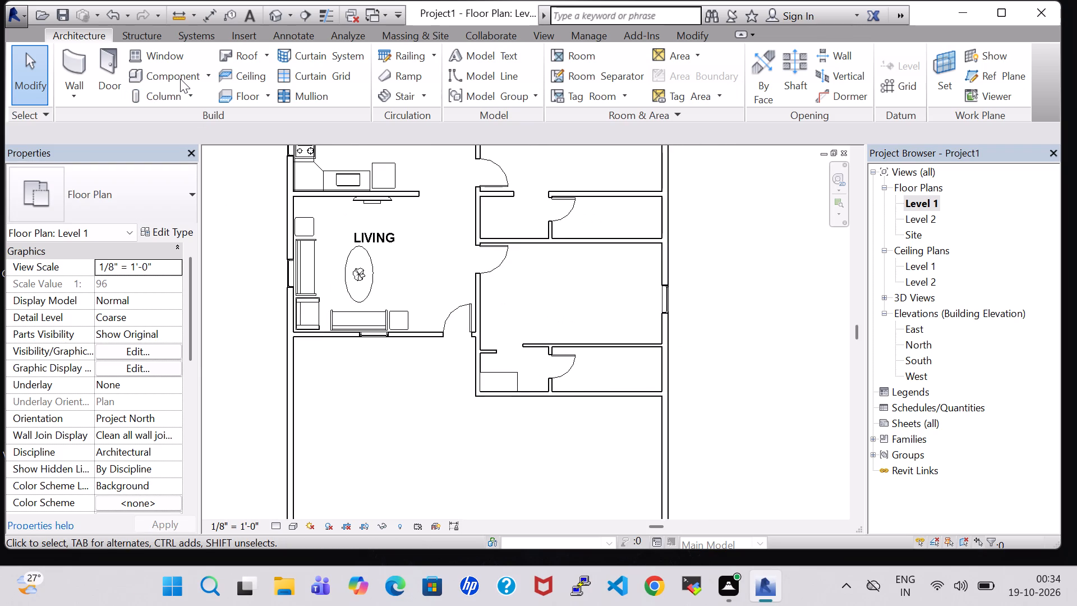
click(180, 79)
click(689, 80)
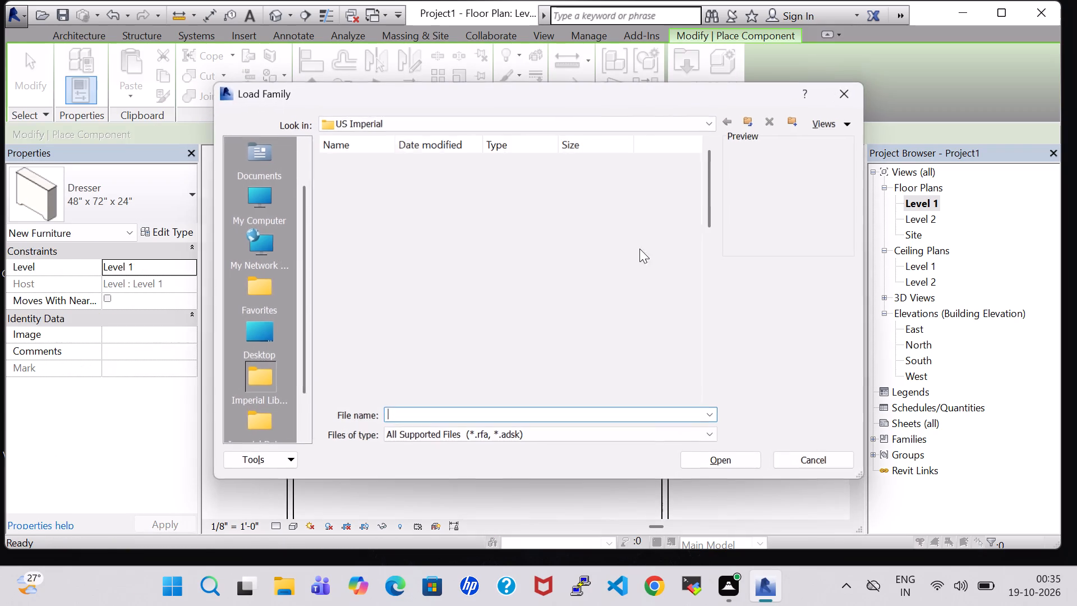
click(627, 371)
key(p)
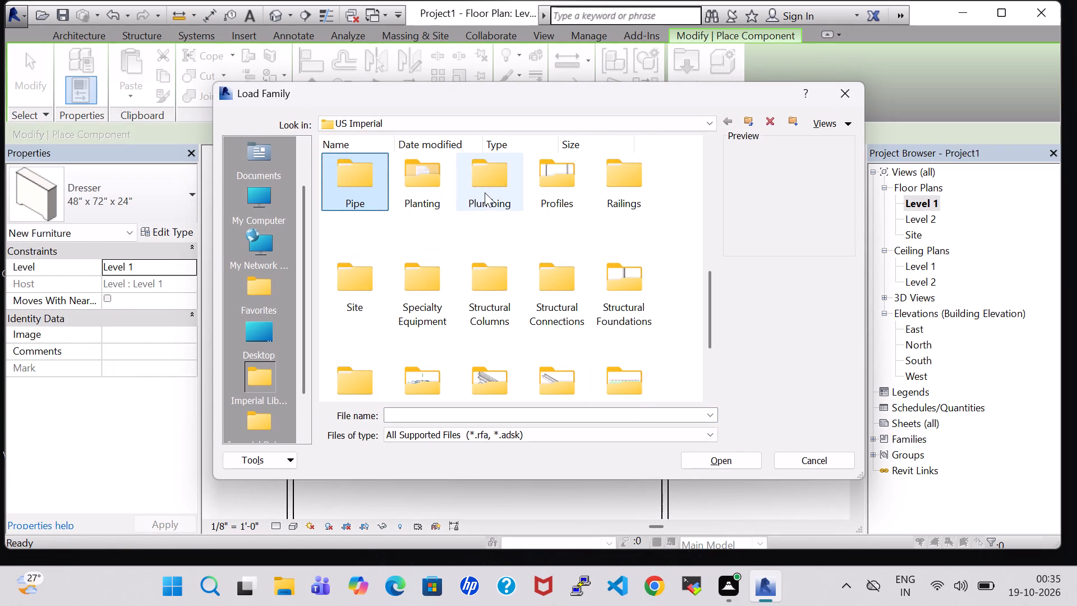
double_click(487, 192)
double_click(344, 180)
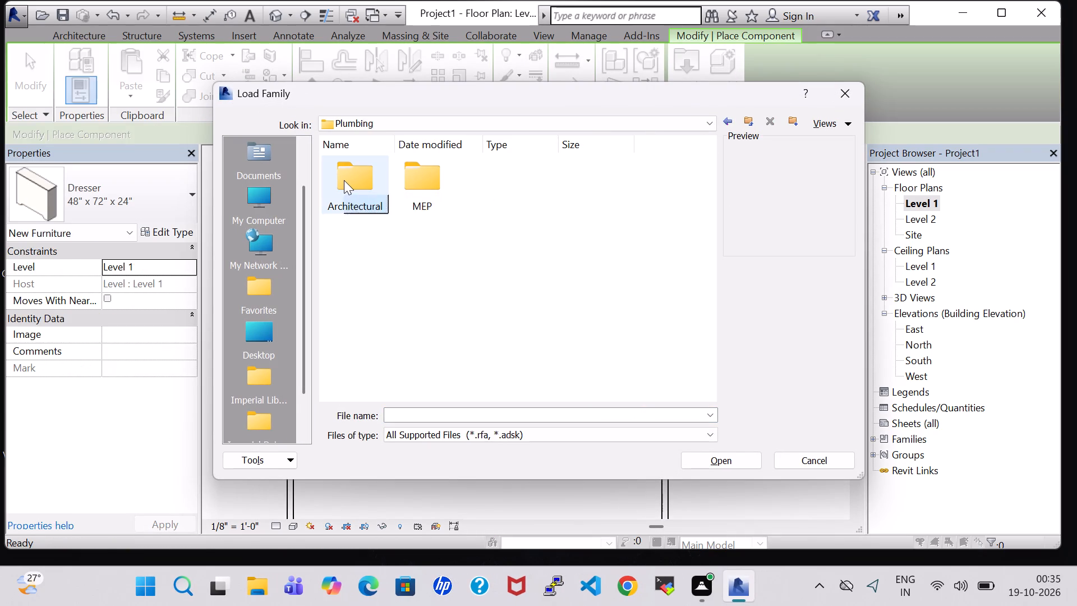
double_click(409, 186)
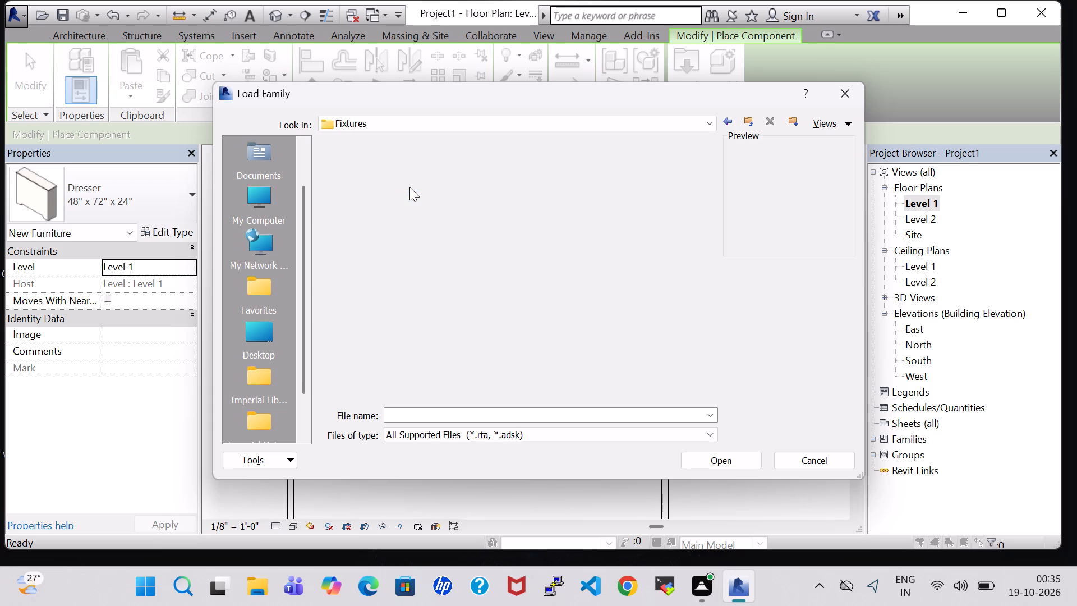
double_click(427, 279)
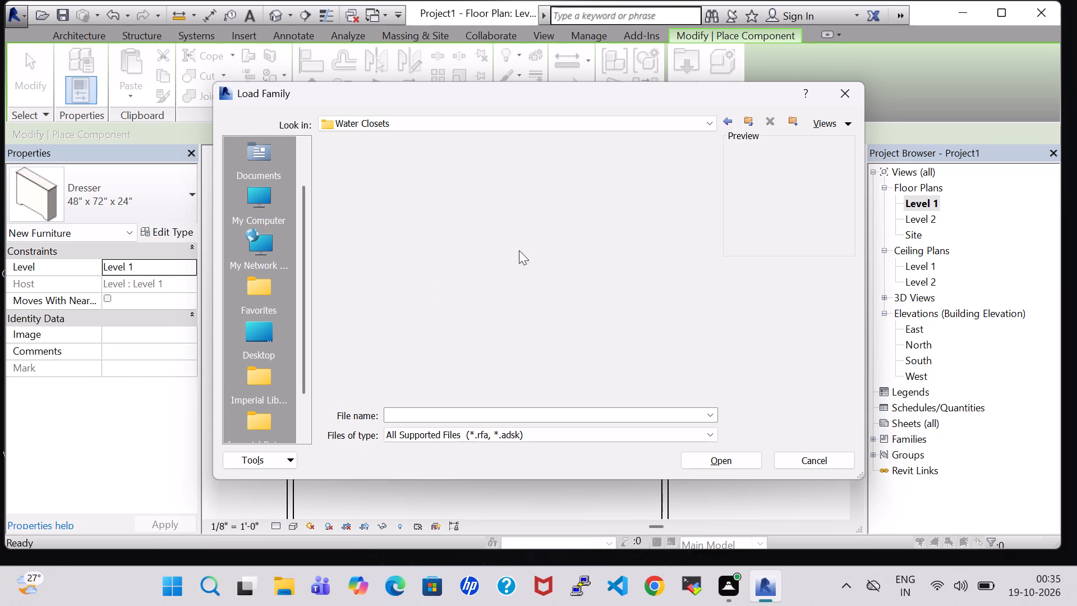
click(485, 172)
click(528, 192)
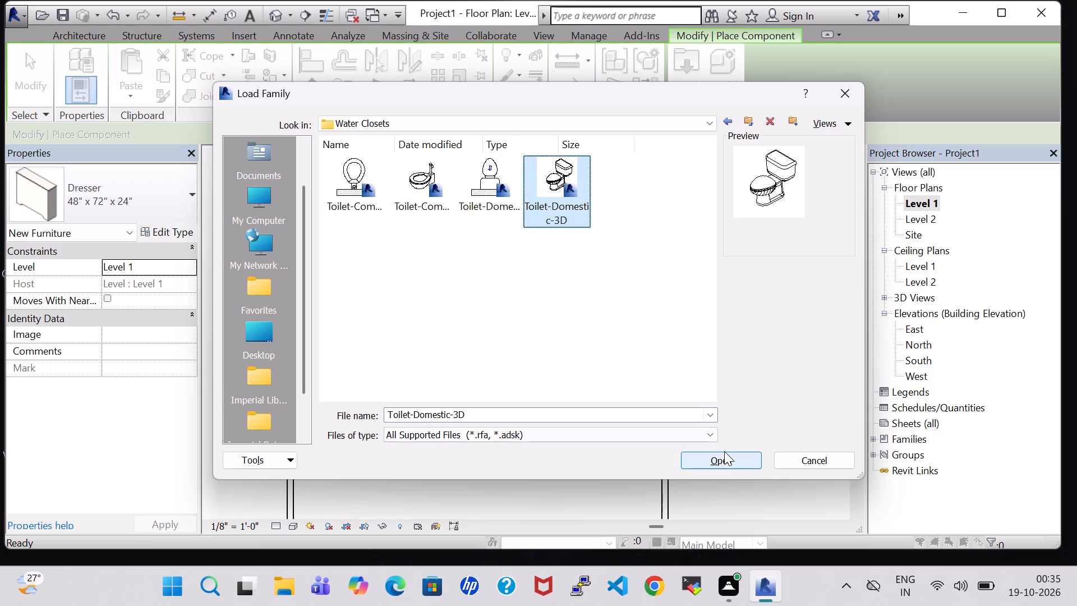
click(728, 457)
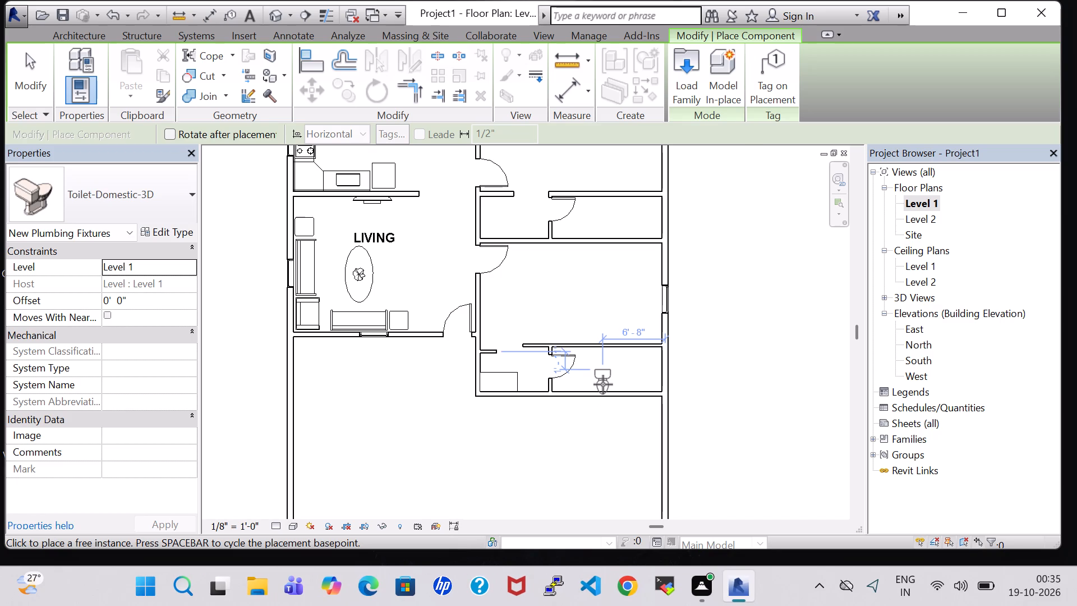
Place the toilet in the room beside the dresser alcove, tank against the south wall, about 7'-1" from the door partition.
key(space)
key(space)
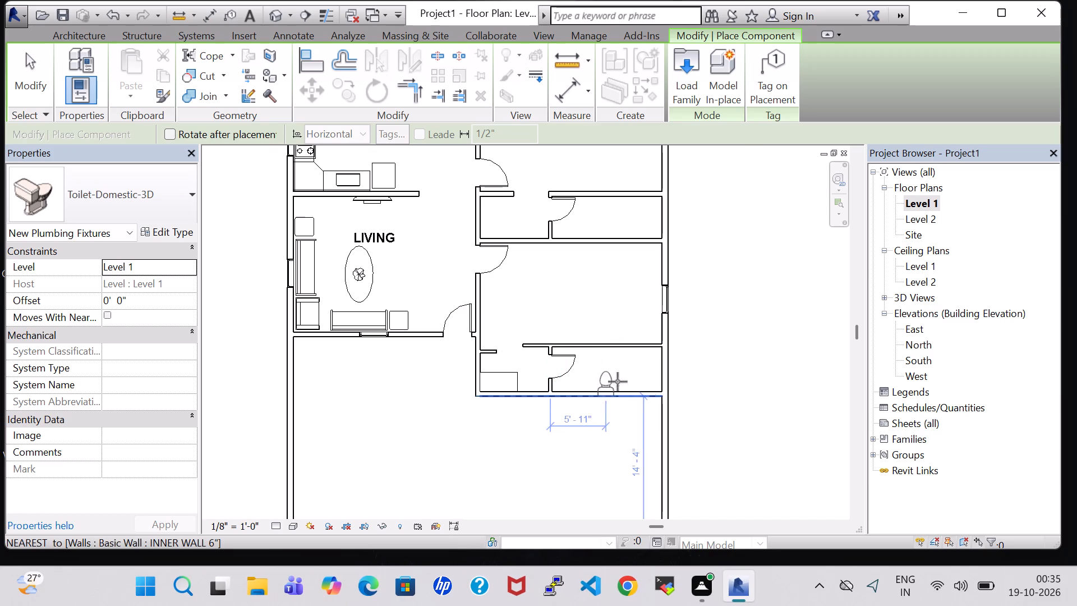
scroll(619, 381, up, 6)
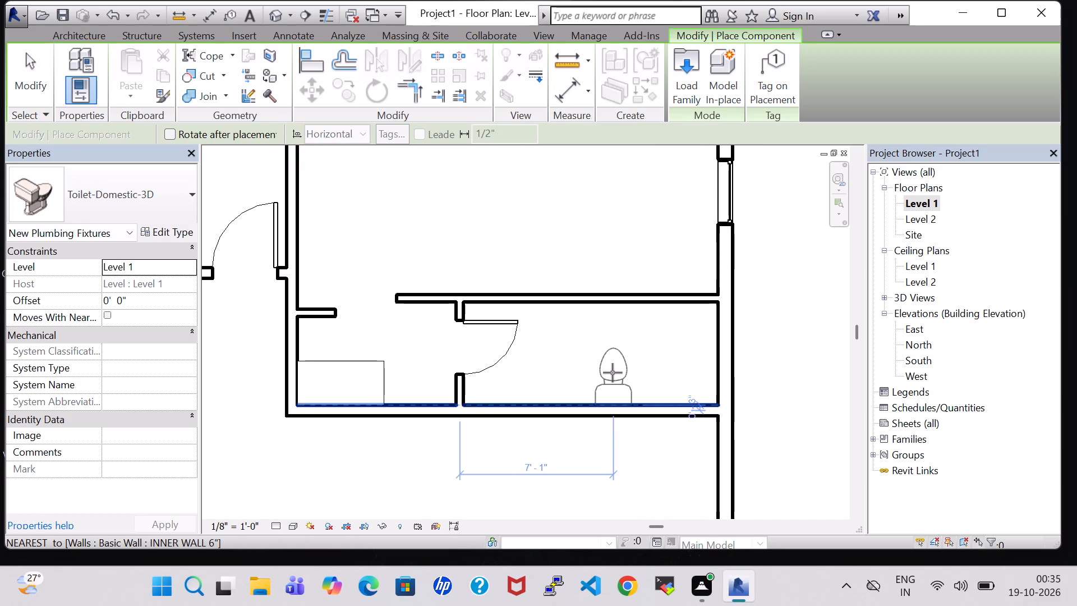
click(613, 373)
key(Escape)
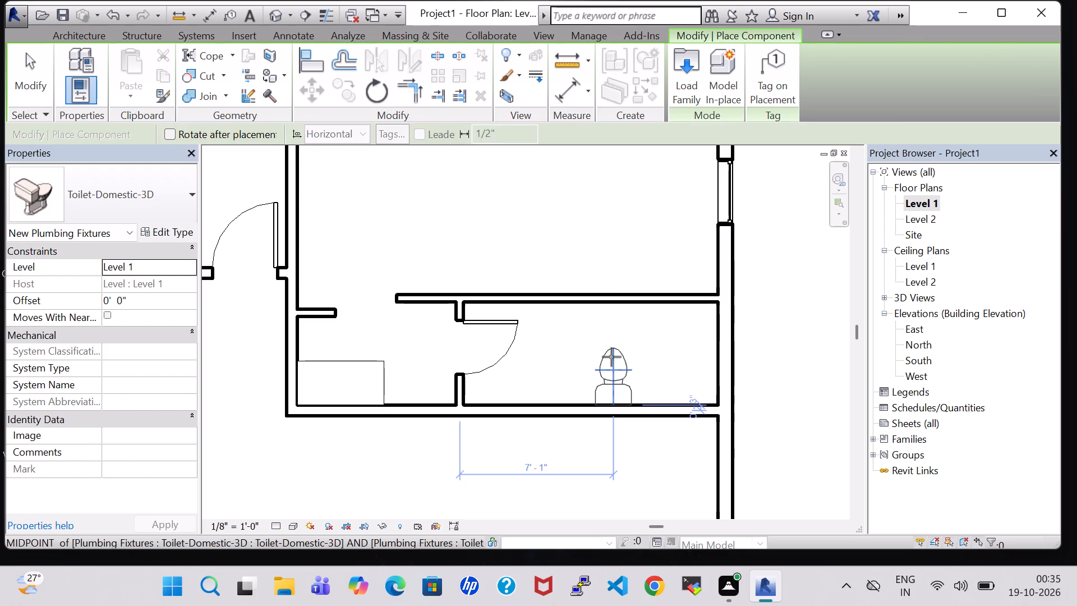
key(Escape)
Load the Sink Vanity-Square family from the Sinks folder of the architectural plumbing fixtures.
click(162, 83)
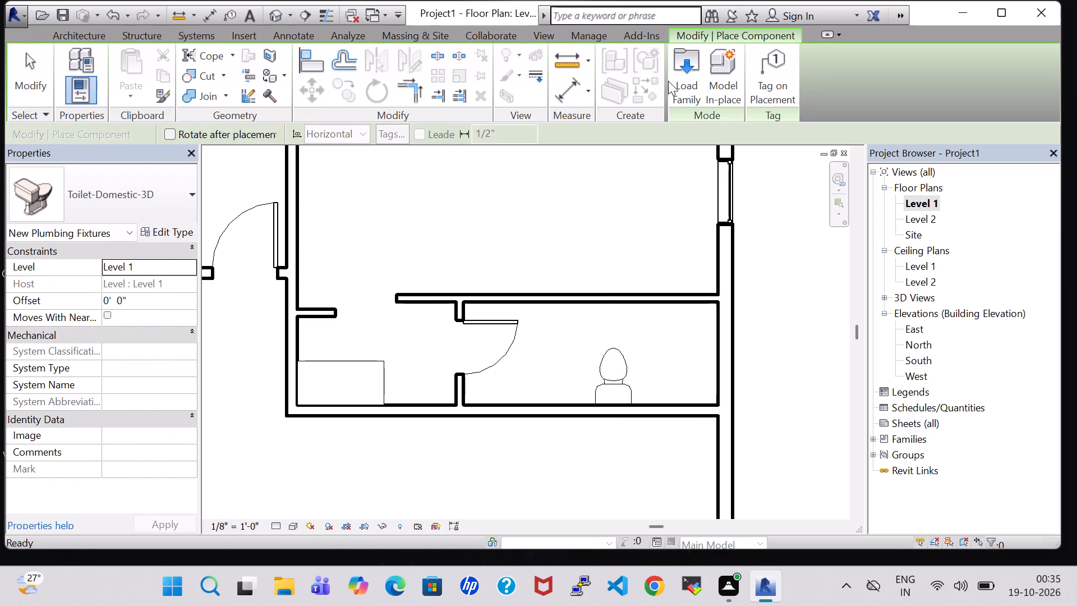
click(678, 81)
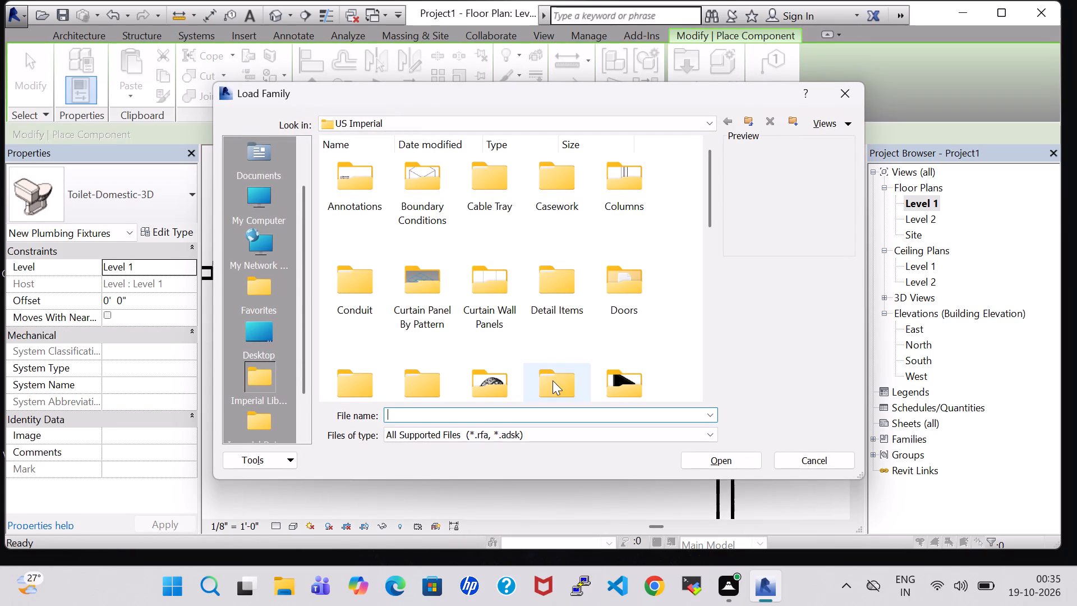
click(554, 380)
key(p)
double_click(491, 183)
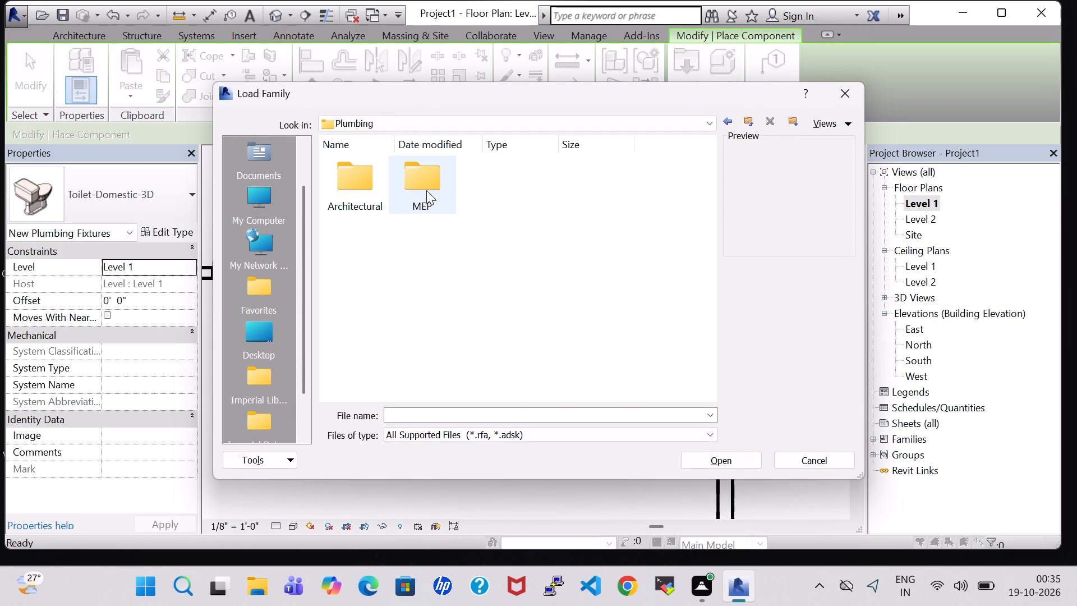
double_click(356, 190)
double_click(418, 191)
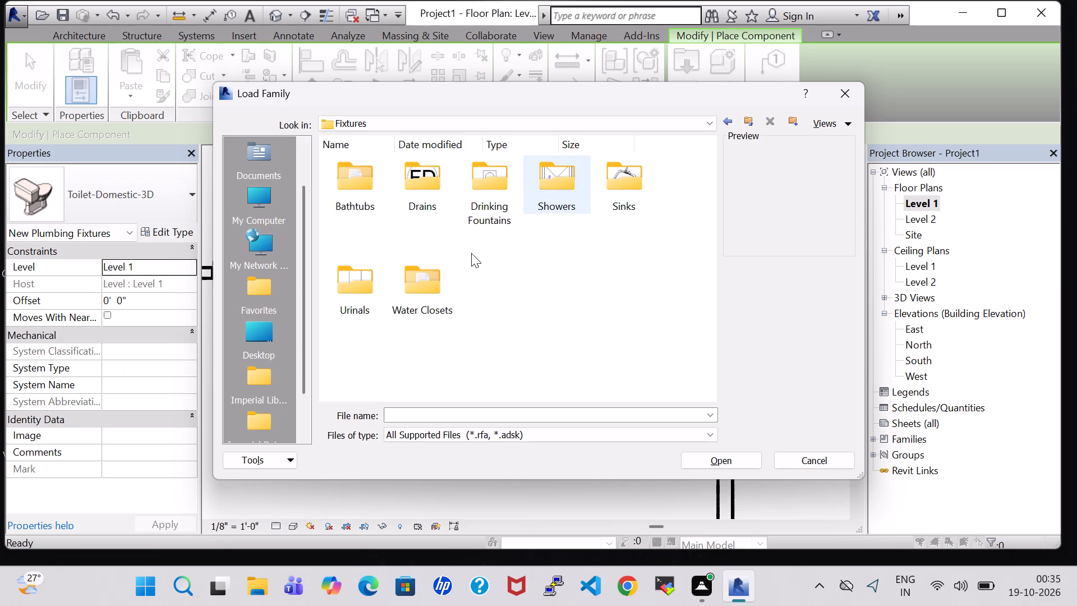
double_click(613, 196)
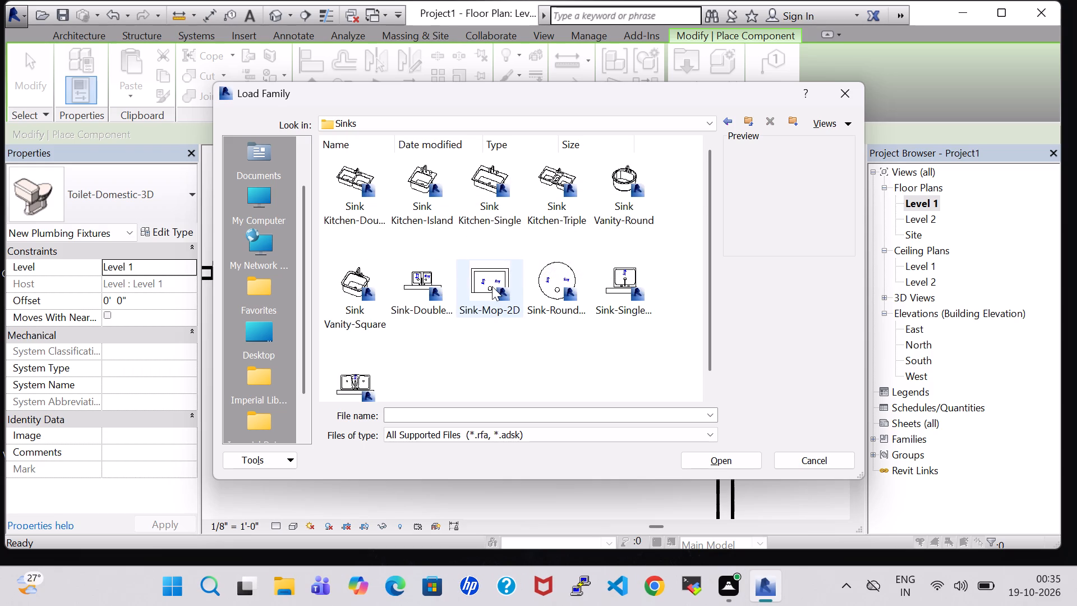
click(355, 283)
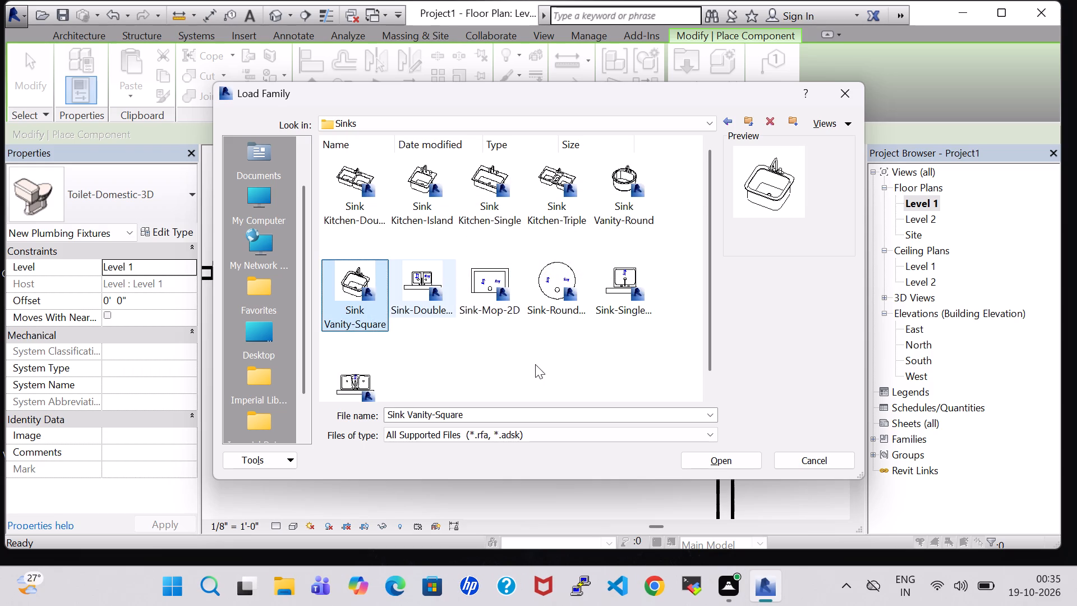
click(730, 460)
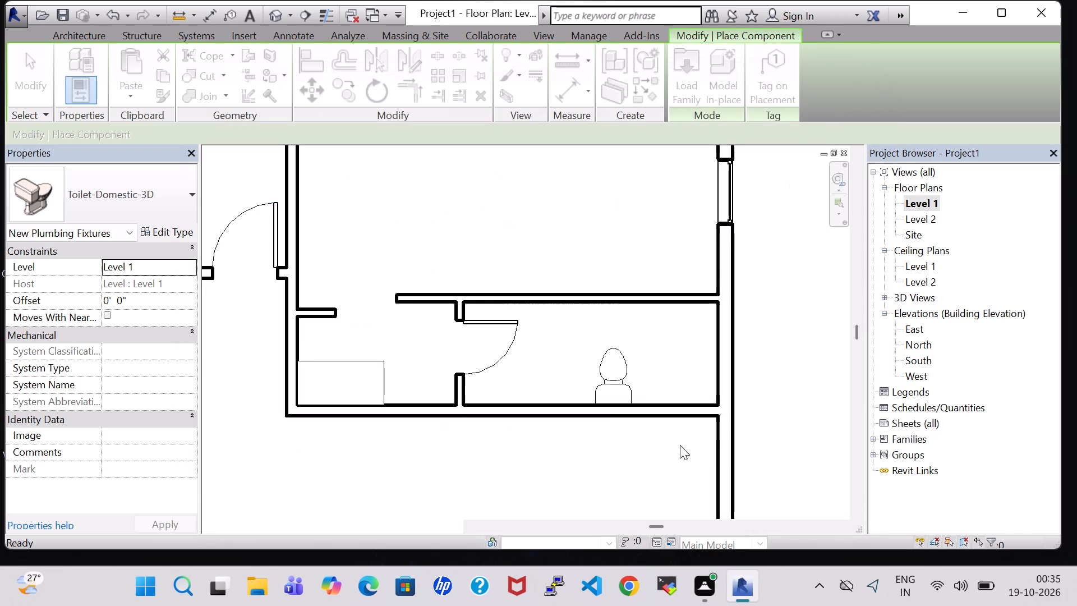
Place a 20" x 18" vanity sink between the bathroom door and toilet, faucet toward the south wall, about 2'-9" from the door partition.
key(space)
key(space)
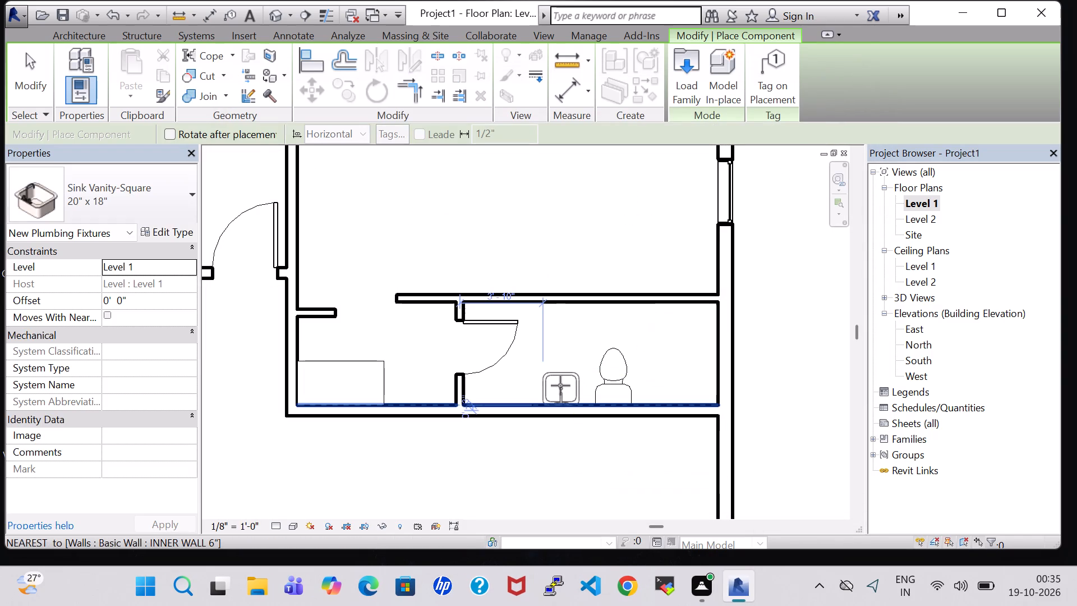
scroll(560, 385, up, 5)
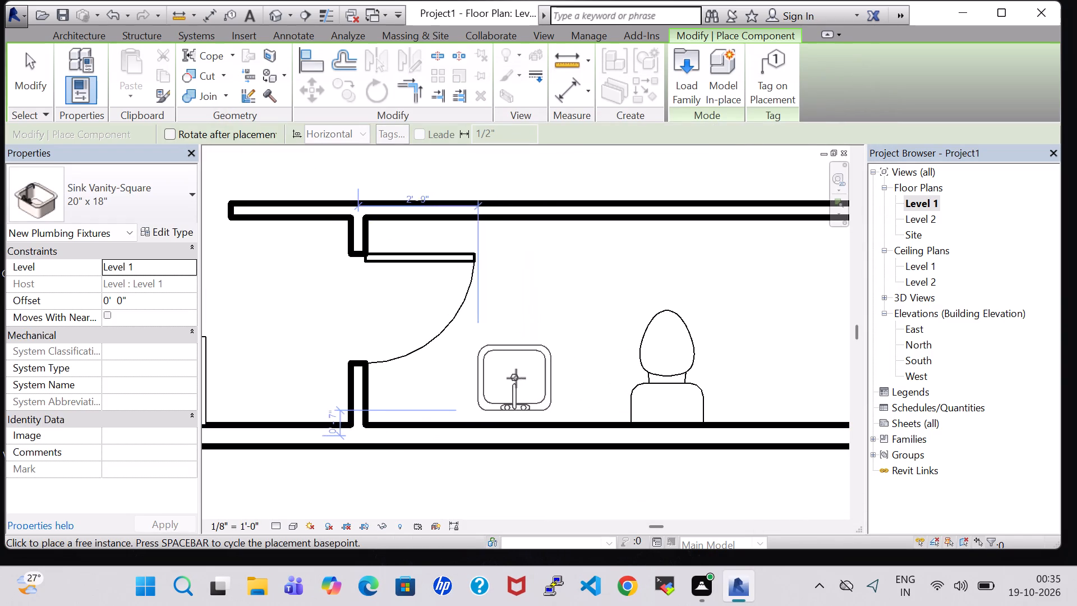
click(516, 388)
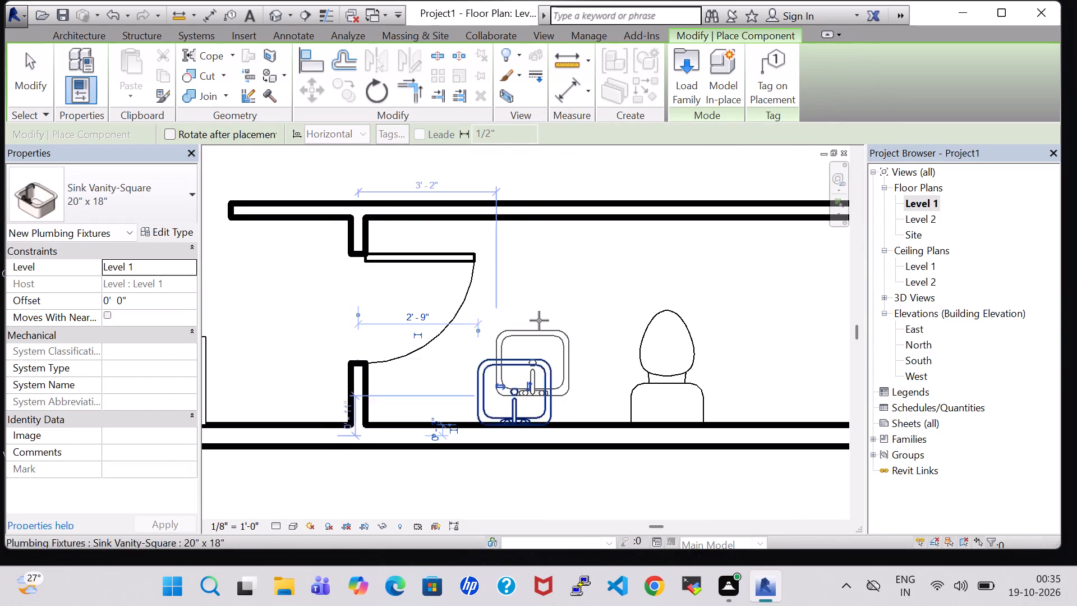
key(Escape)
key(Escape)
Nudge the toilet slightly west so it sits 7'-0" from the door partition.
click(679, 388)
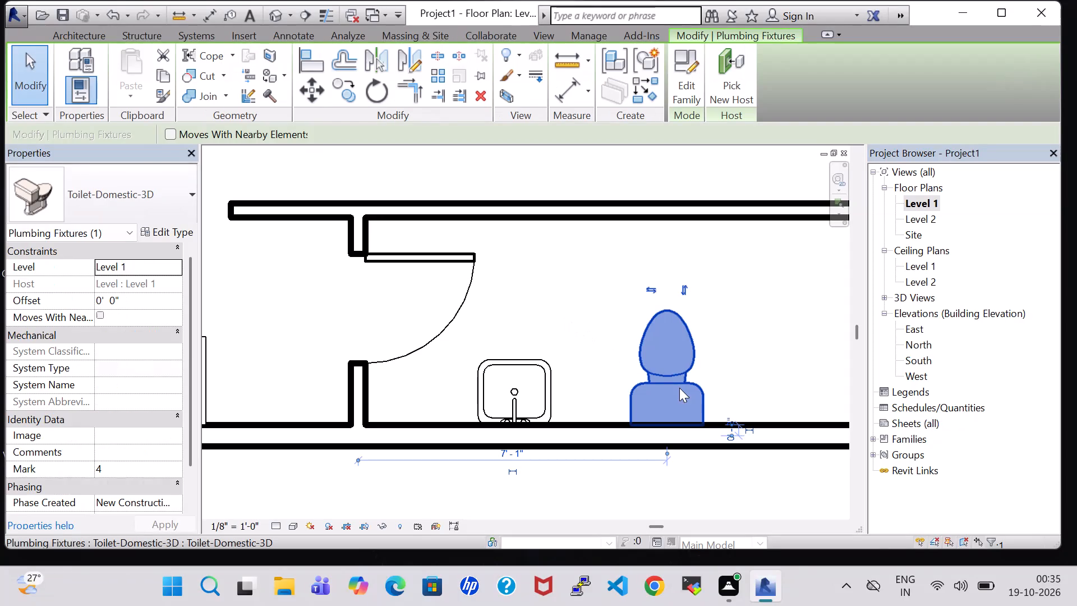
key(Left)
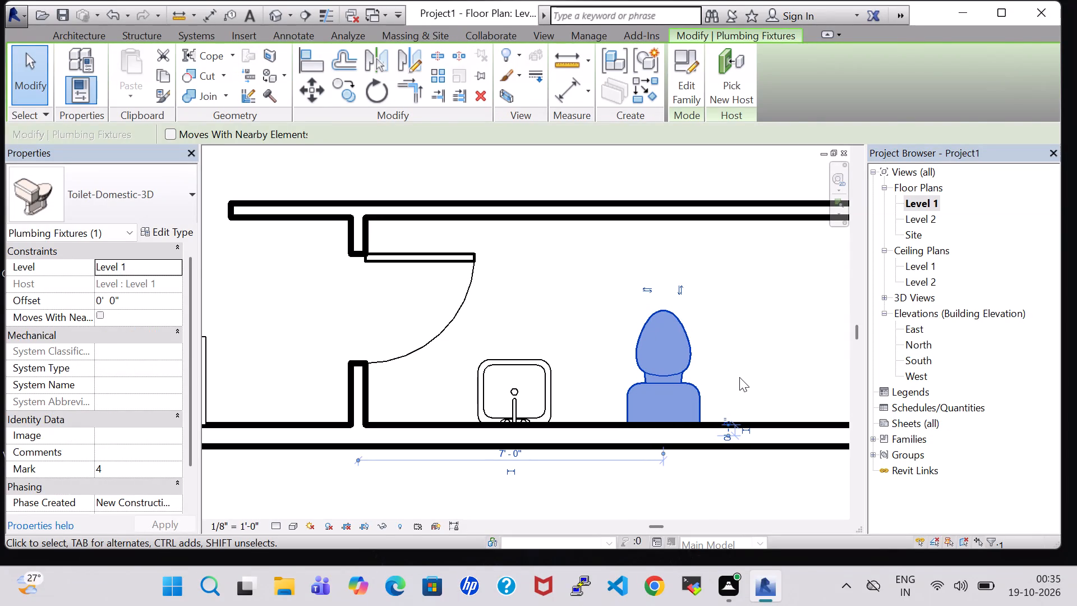
click(739, 377)
scroll(739, 377, down, 4)
Load the Tub-Free Standing-3D family from the Bathtubs folder of the architectural plumbing fixtures.
click(169, 68)
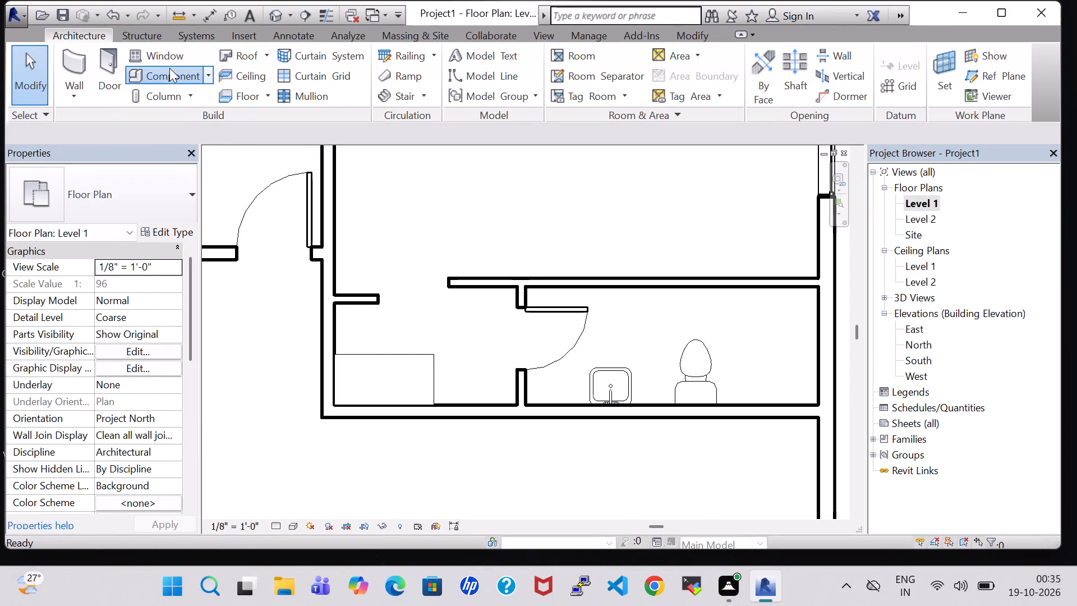
click(673, 70)
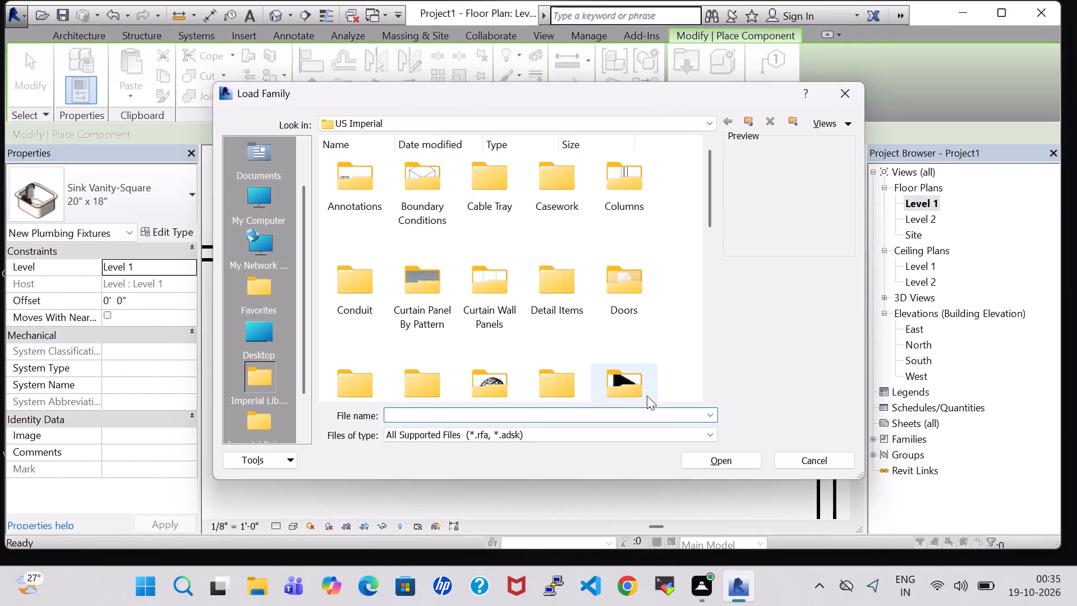
click(634, 387)
key(p)
double_click(506, 185)
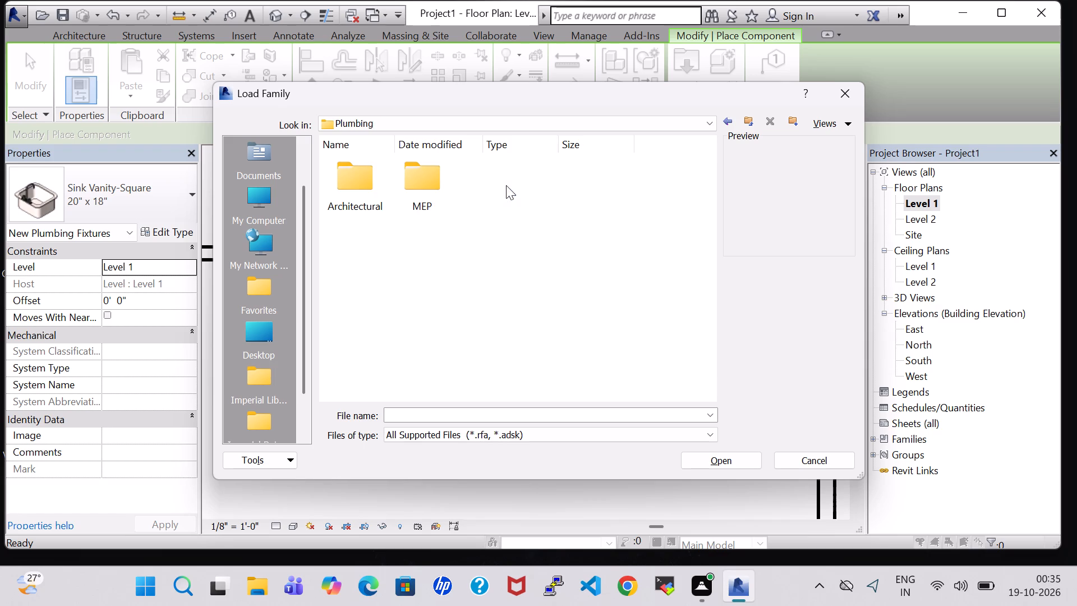
double_click(364, 178)
double_click(424, 198)
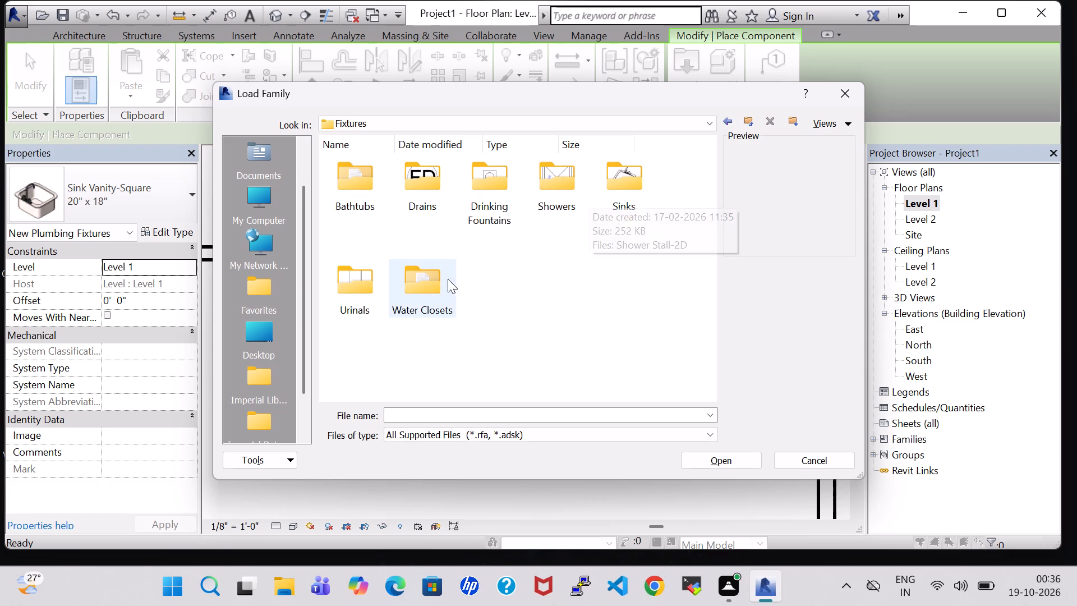
click(434, 293)
double_click(346, 191)
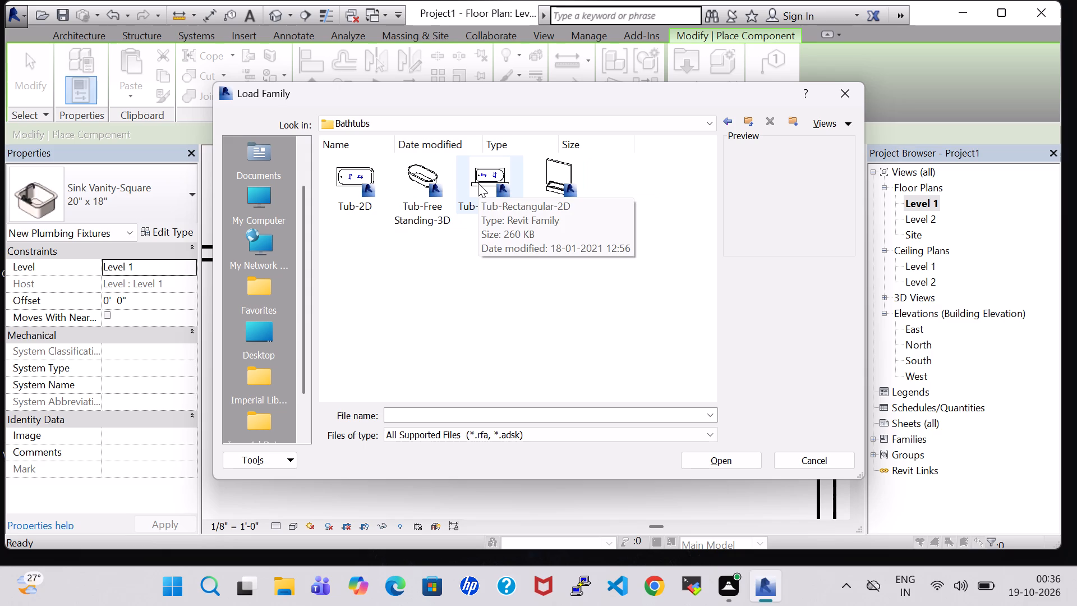
click(424, 187)
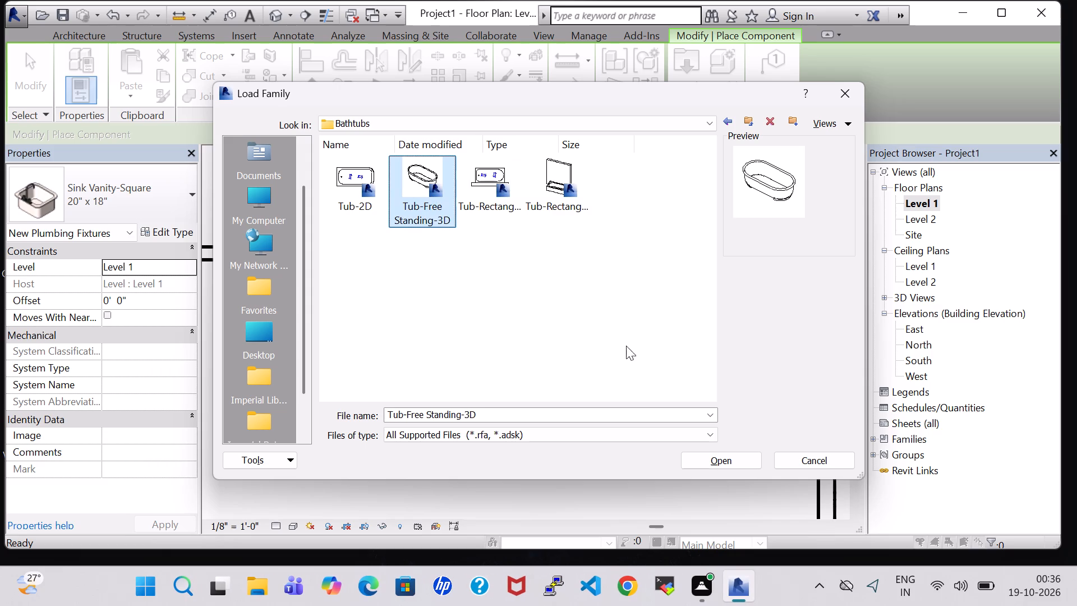
click(706, 458)
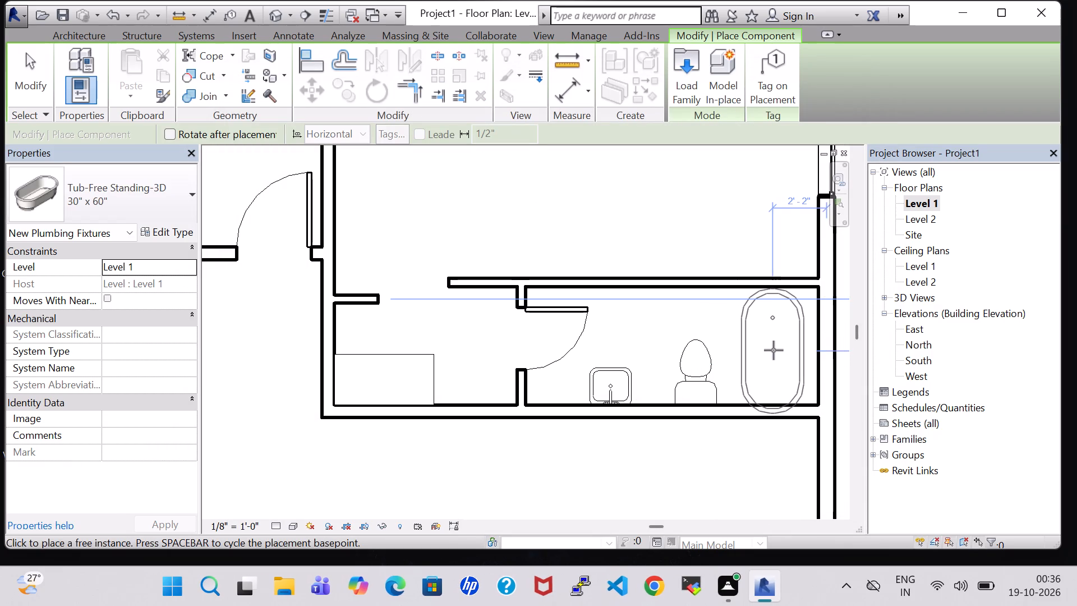
Place the 30" x 60" freestanding tub lengthwise north-south at the bathroom's east end, about 1'-10" from the east wall.
key(space)
key(space)
key(space)
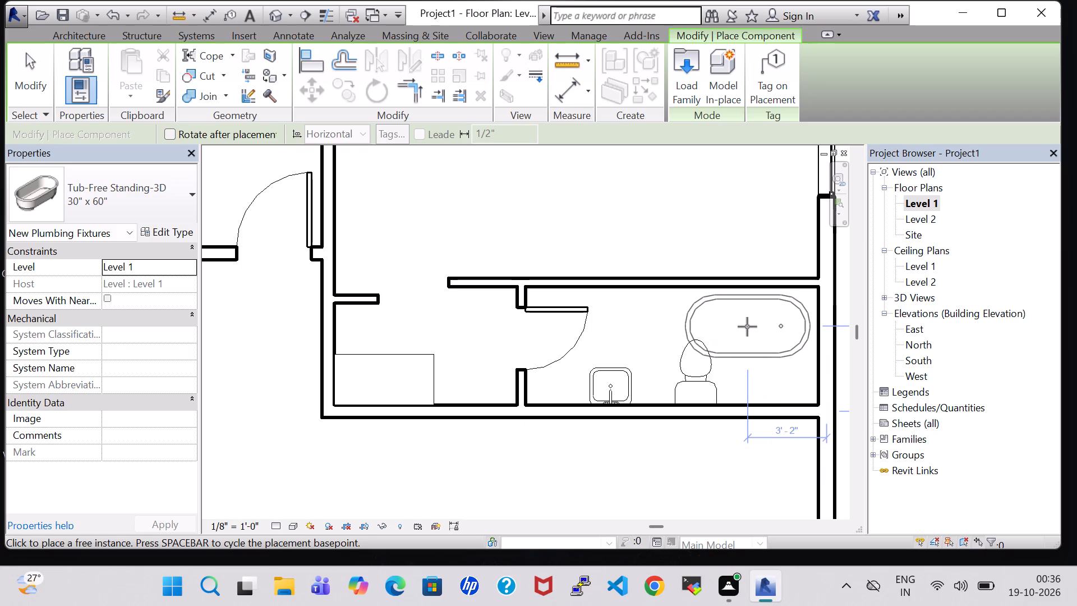
key(space)
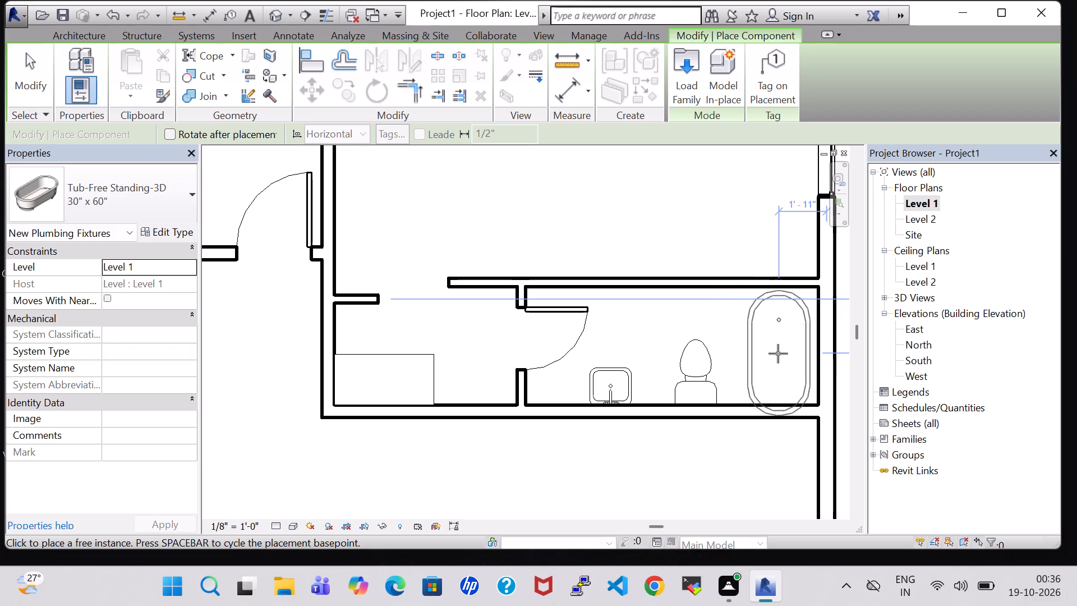
scroll(778, 353, up, 1)
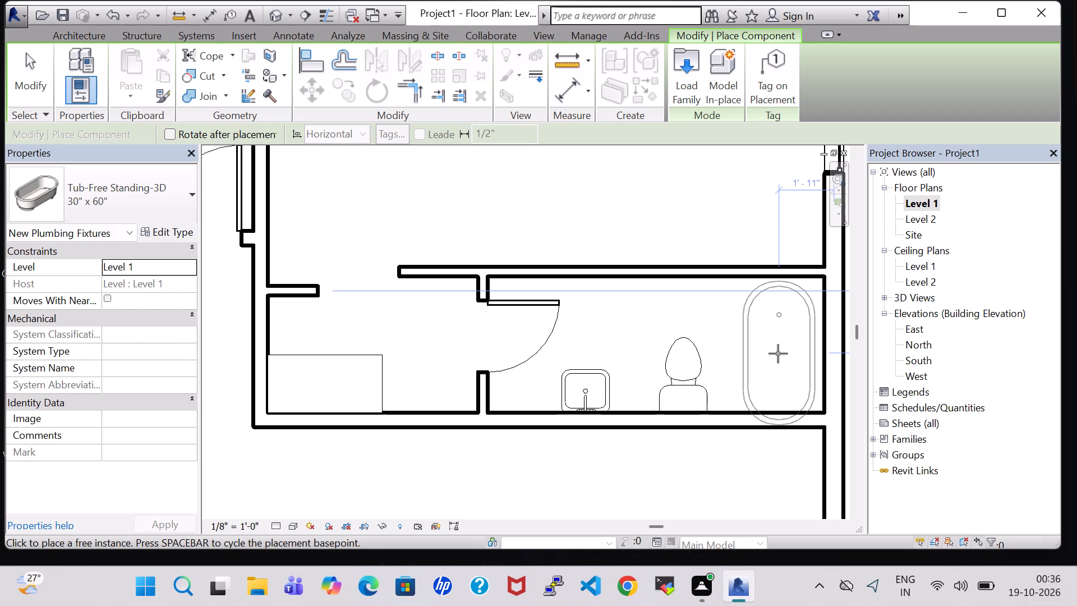
click(781, 353)
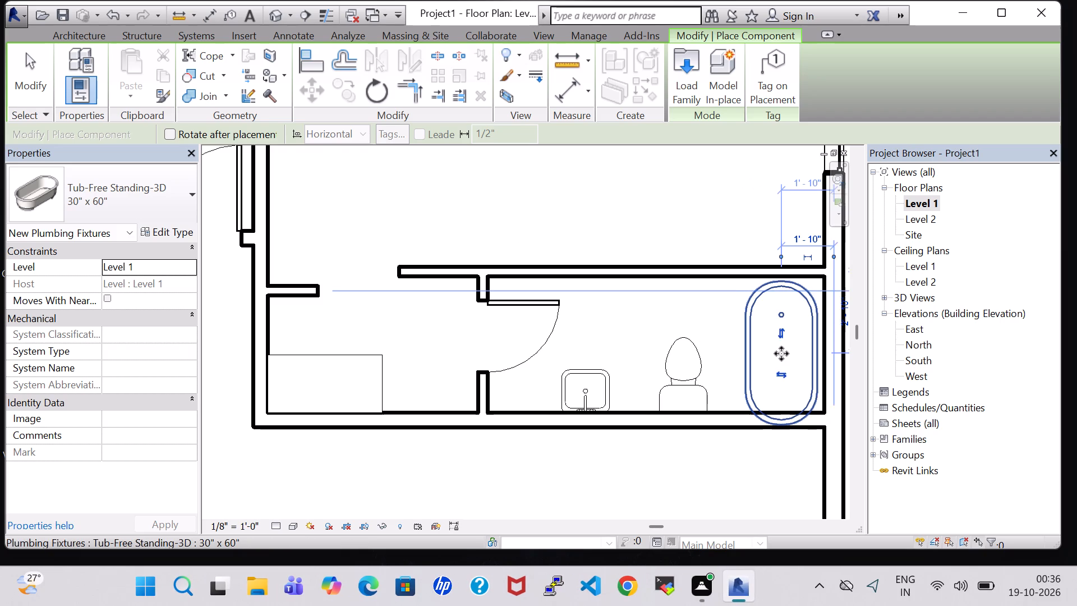
key(Escape)
key(Escape)
Move the 6" south wall of the bathroom and alcove outward to about 5'-11" from the bathroom's north partition.
click(683, 264)
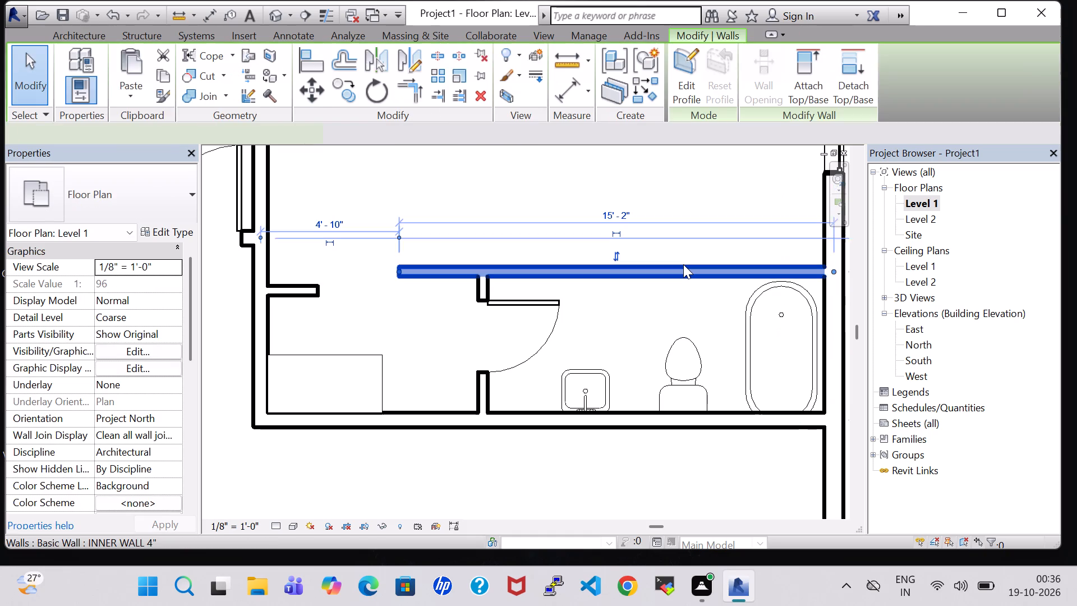
scroll(683, 269, down, 5)
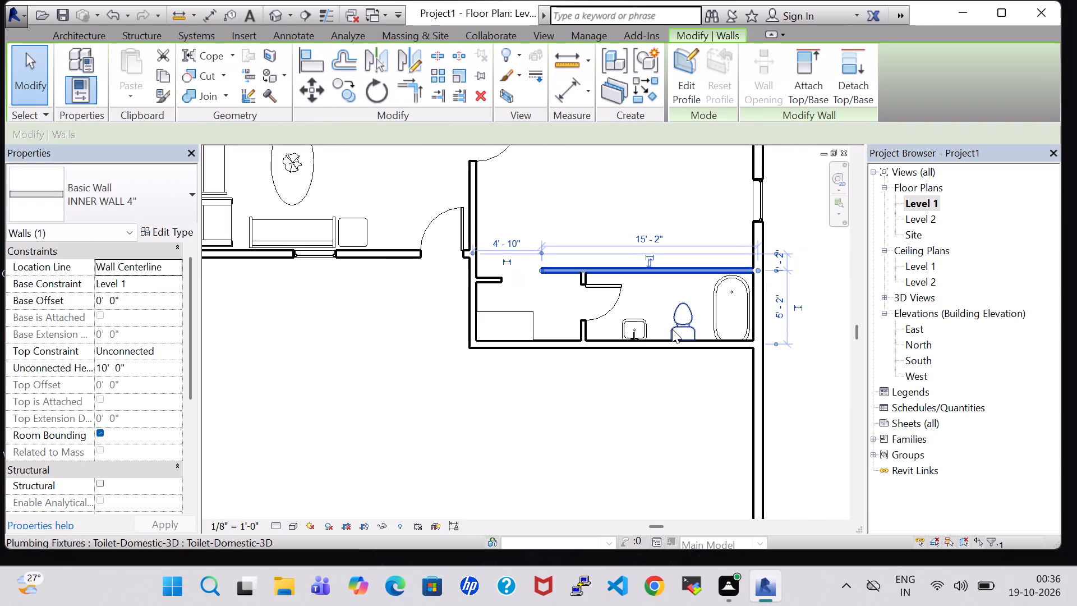
click(676, 343)
key(Down)
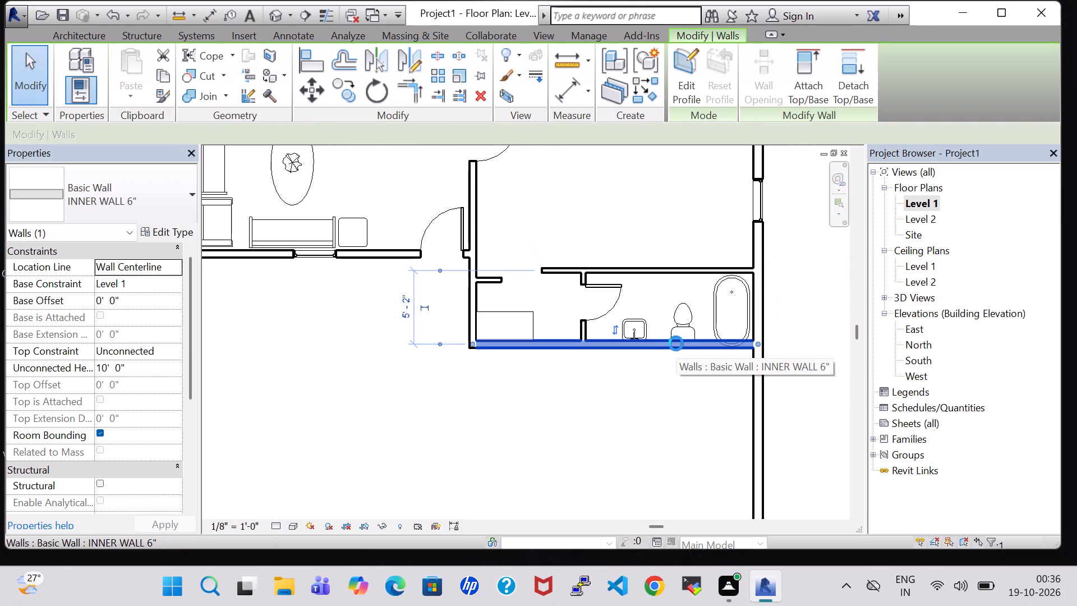
key(Down)
key(Down)
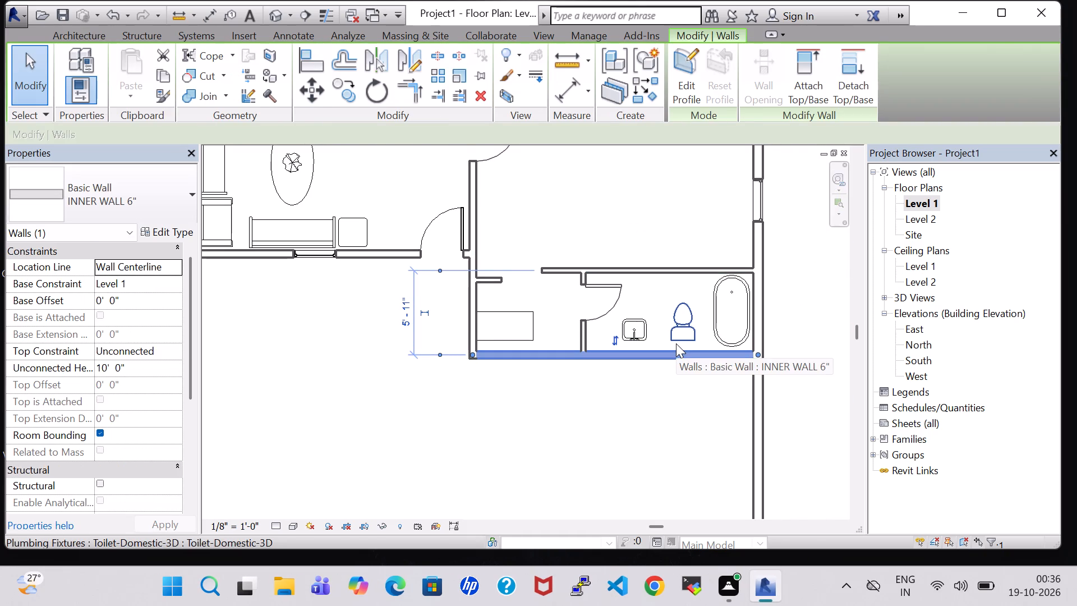
click(796, 323)
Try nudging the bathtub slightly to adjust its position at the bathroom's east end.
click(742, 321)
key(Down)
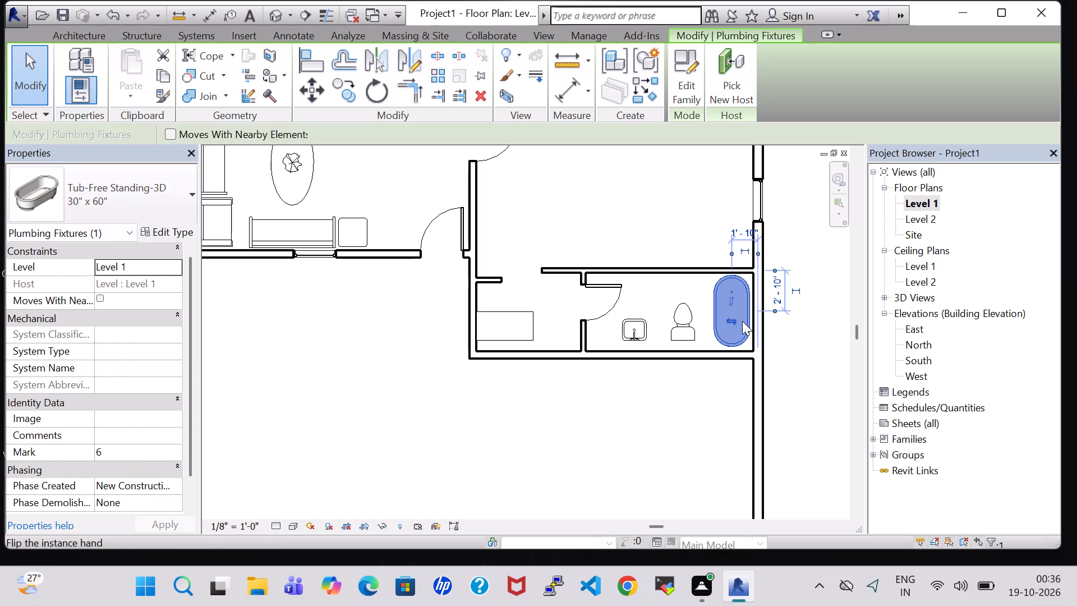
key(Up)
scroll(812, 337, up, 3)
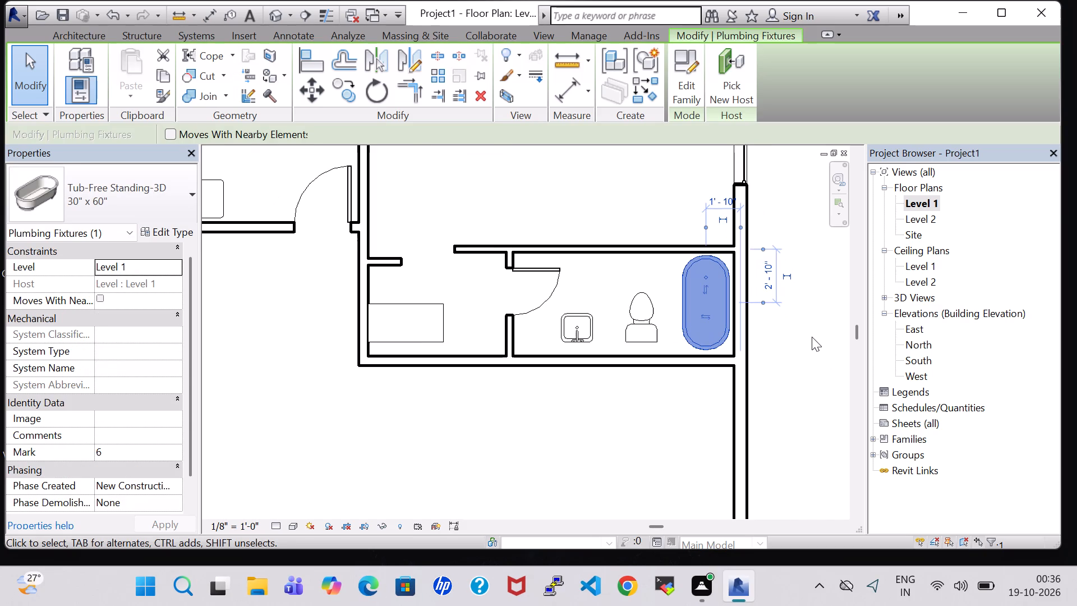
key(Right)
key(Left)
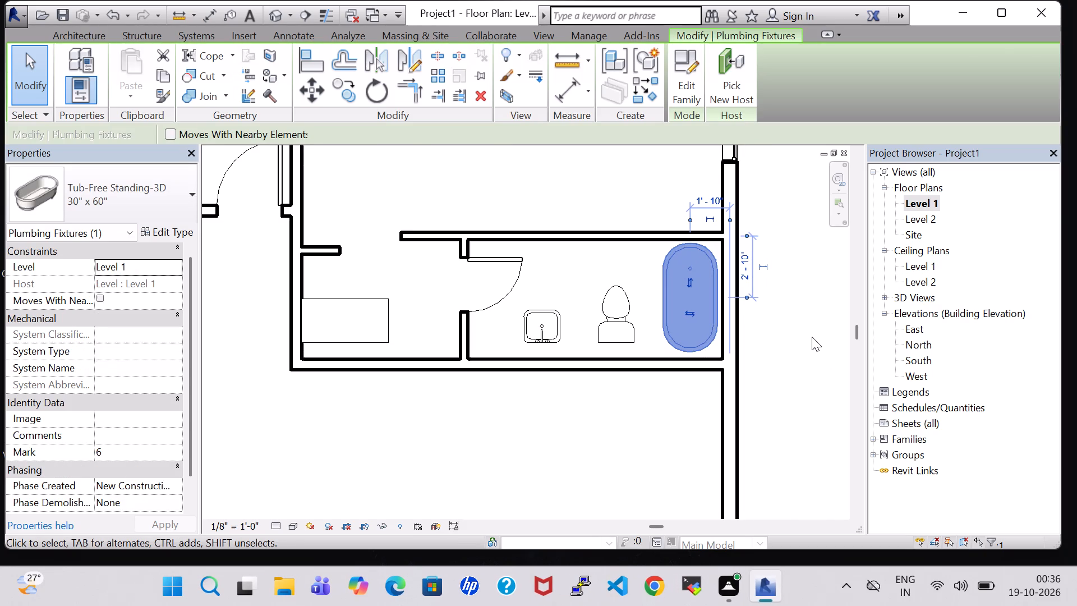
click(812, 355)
Move the toilet south until its tank meets the bathroom's south wall.
click(634, 331)
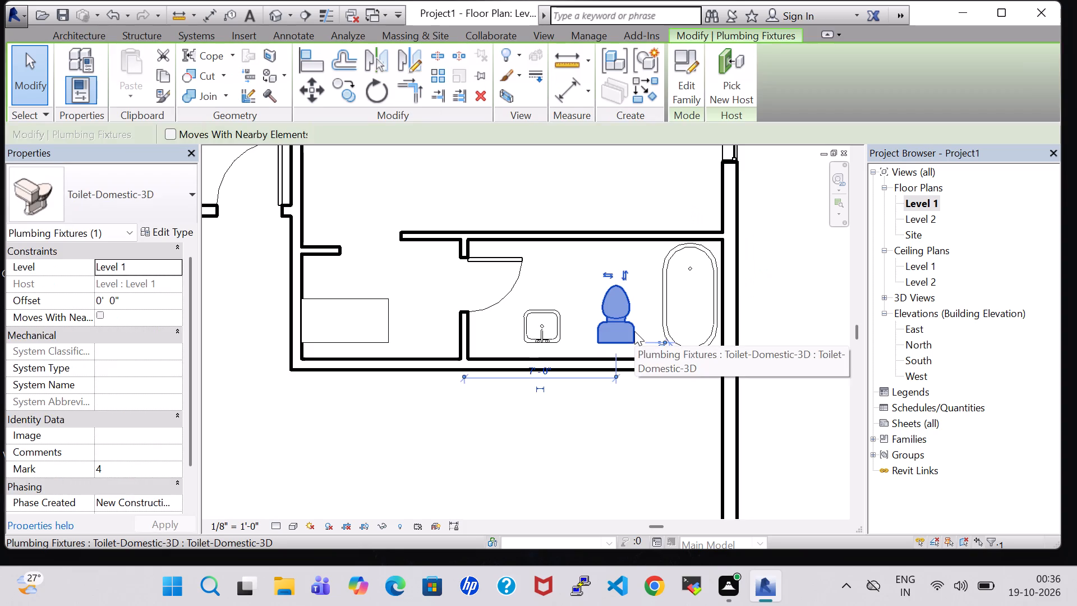
key(Down)
key(Down)
key(Down)
key(Down)
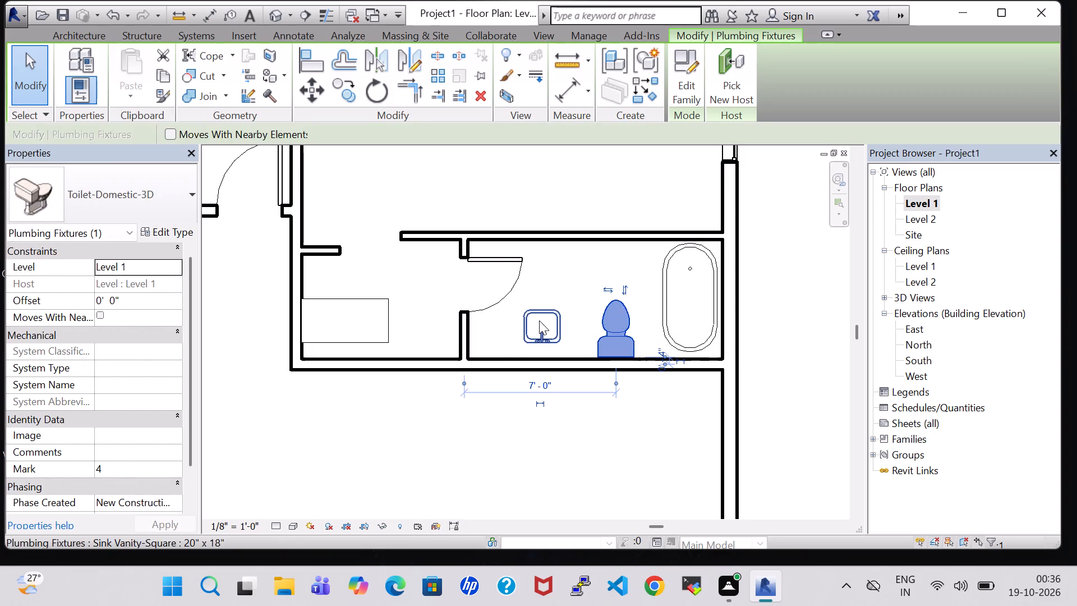
Move the vanity sink south against the bathroom's south wall and slightly west toward the door partition.
click(539, 320)
key(Down)
key(Down)
key(Down)
key(Down)
key(Left)
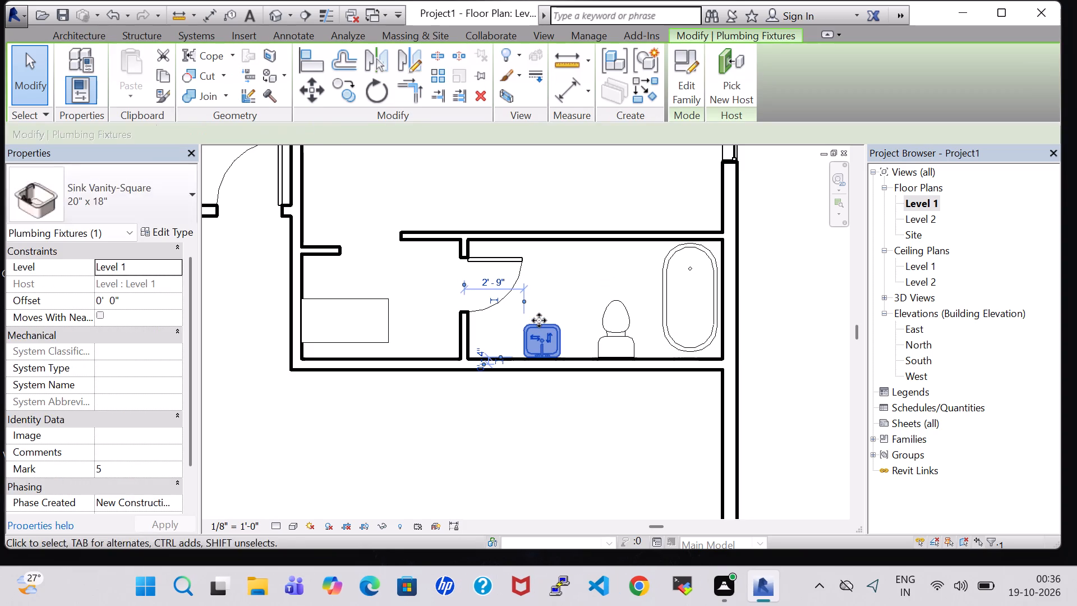
Move the alcove's dresser slightly east and south, to about 7" from the west wall and 6" from the south wall.
click(349, 329)
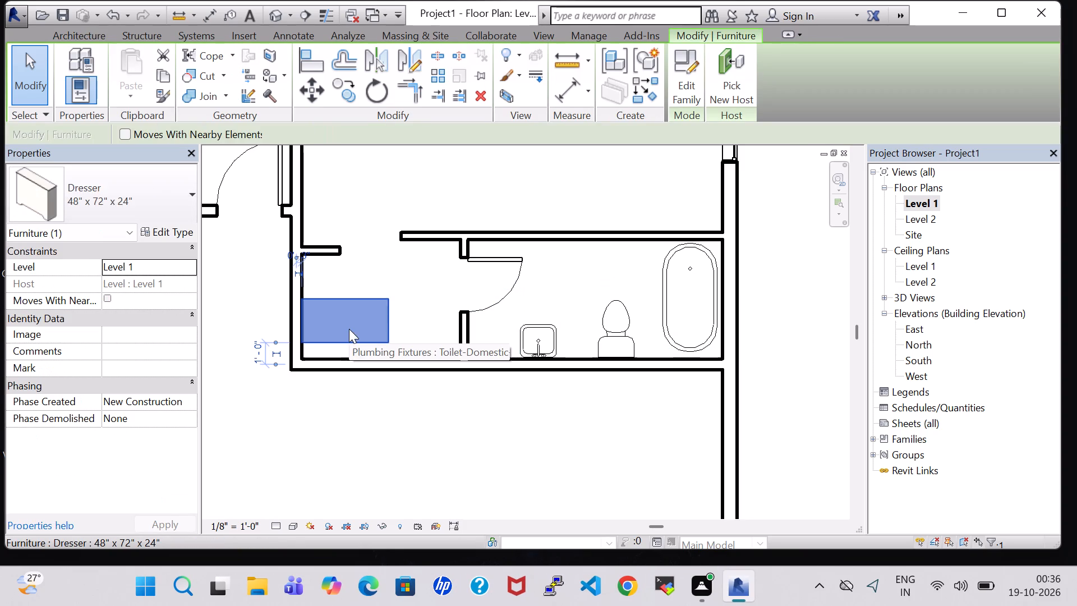
key(Right)
key(Right)
key(Down)
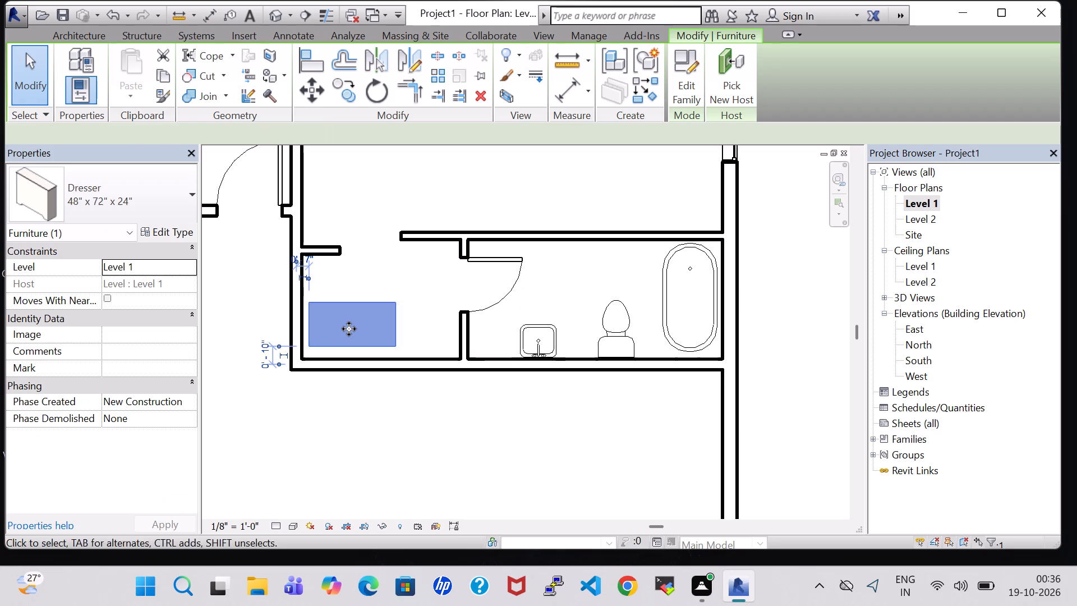
key(Down)
key(Down)
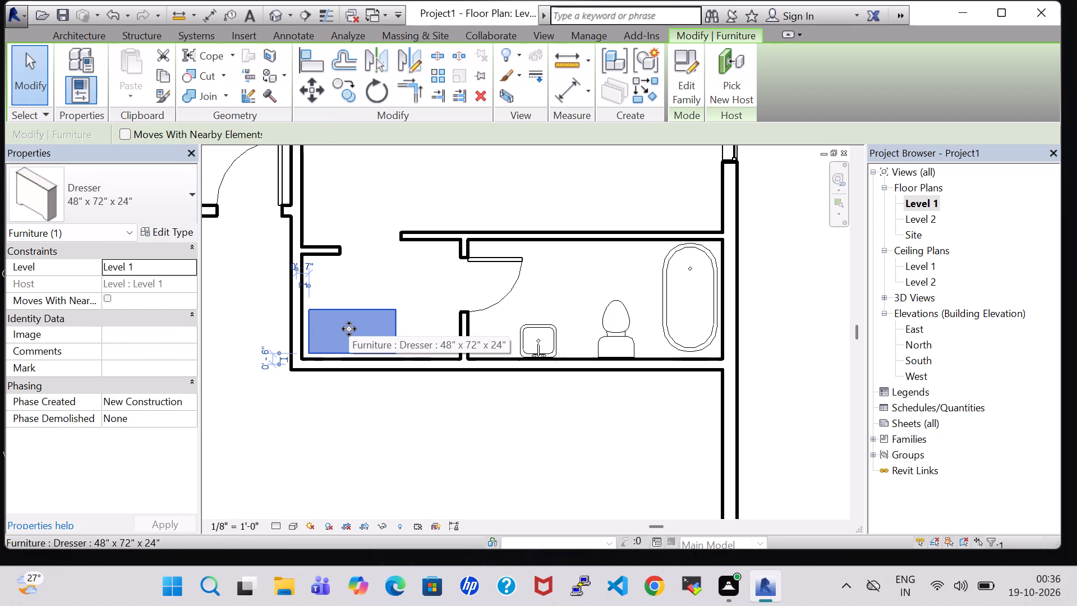
key(Down)
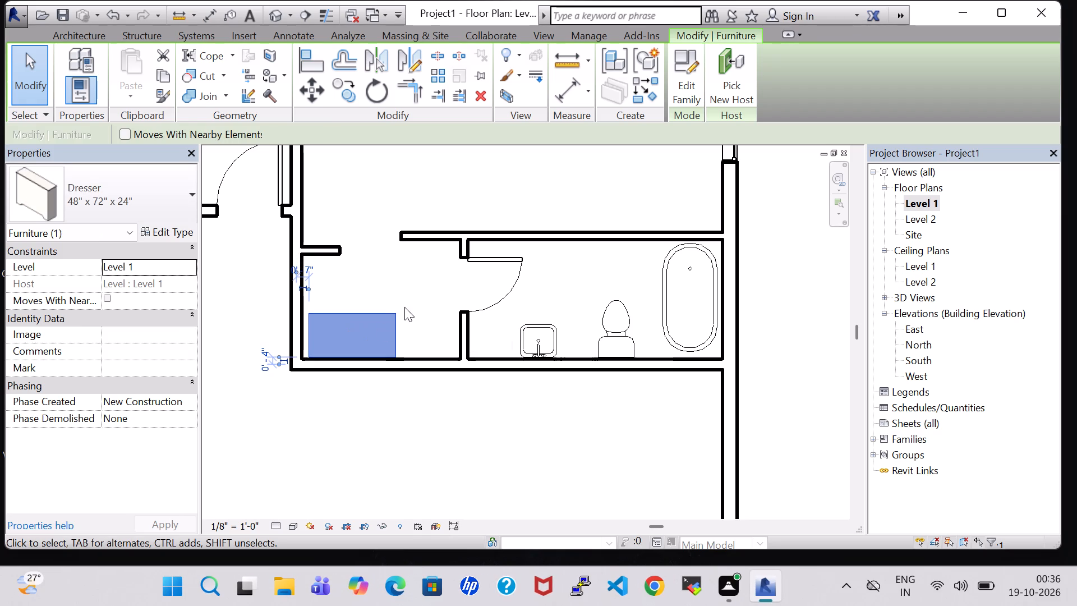
key(Up)
scroll(458, 187, down, 3)
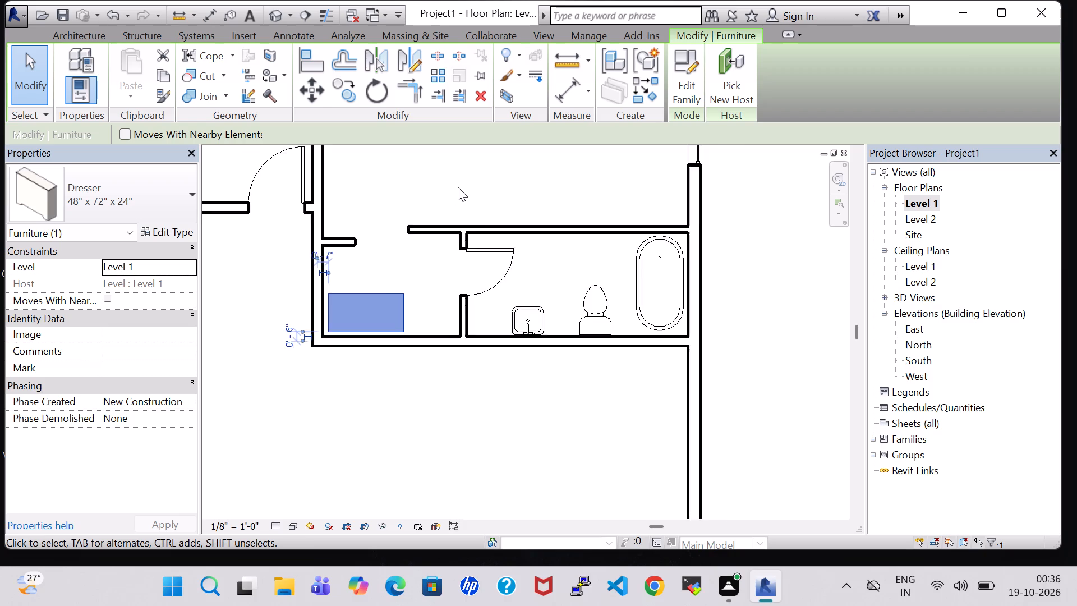
scroll(458, 187, down, 2)
click(471, 159)
Open the default 3D view, saving the project as Project62 in the desktop's work folder.
middle_drag(472, 162, 490, 220)
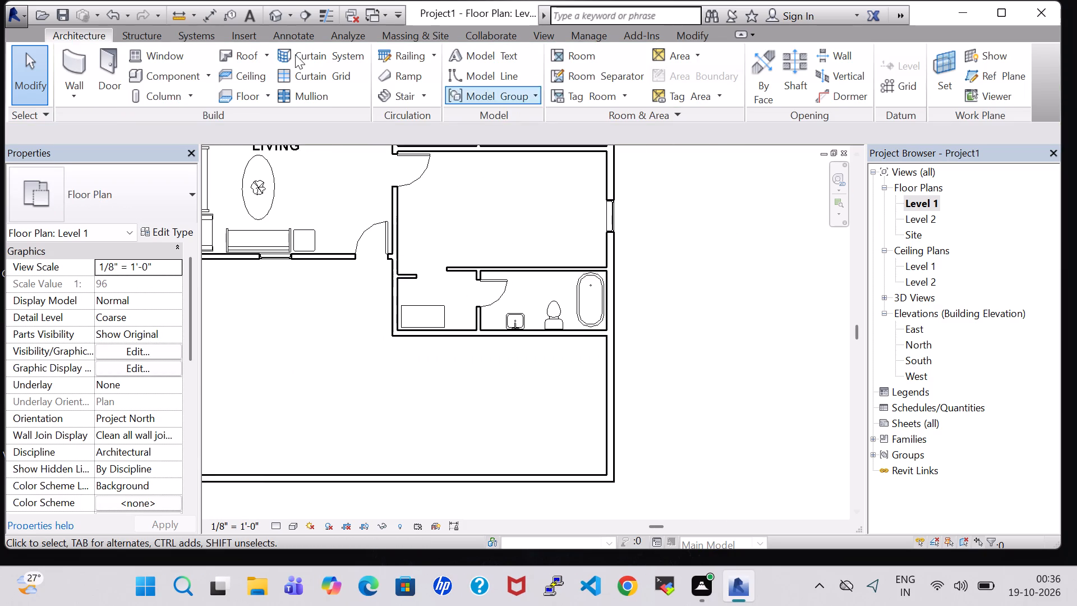
click(277, 12)
click(471, 248)
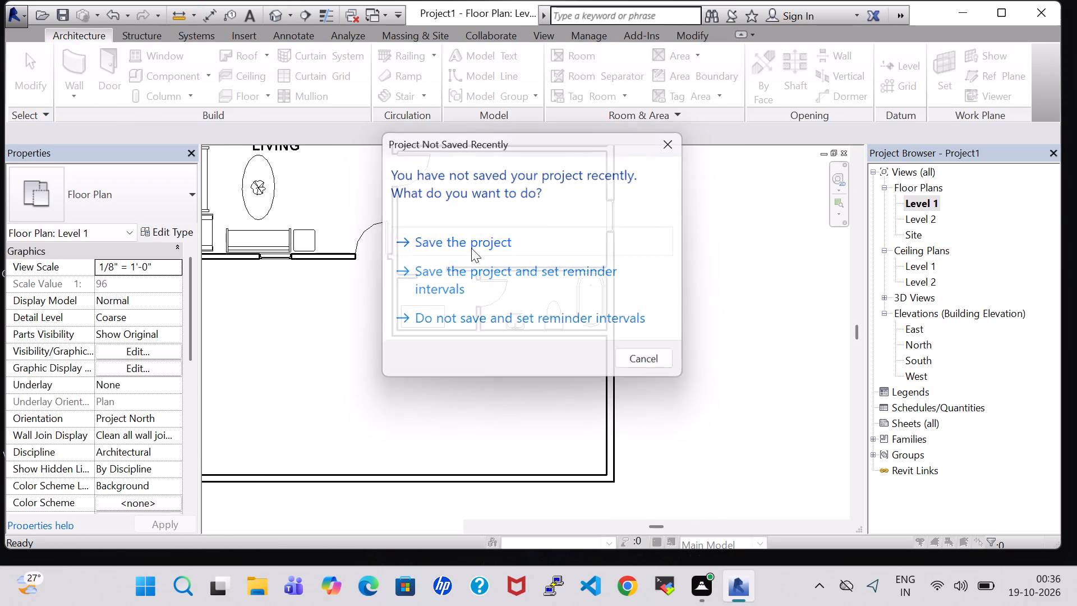
scroll(399, 304, down, 4)
click(266, 380)
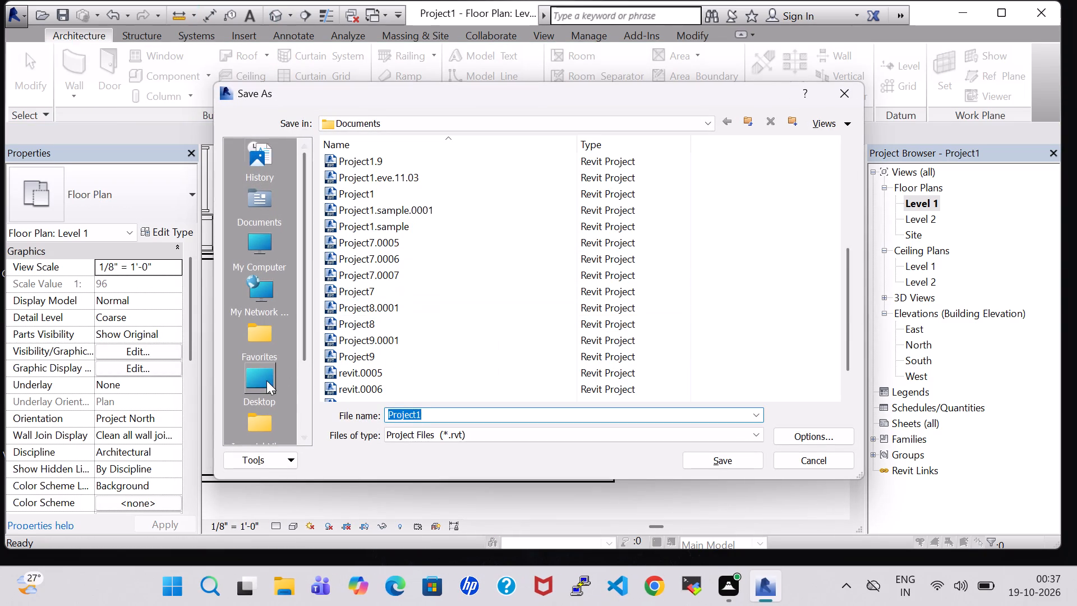
scroll(378, 358, down, 2)
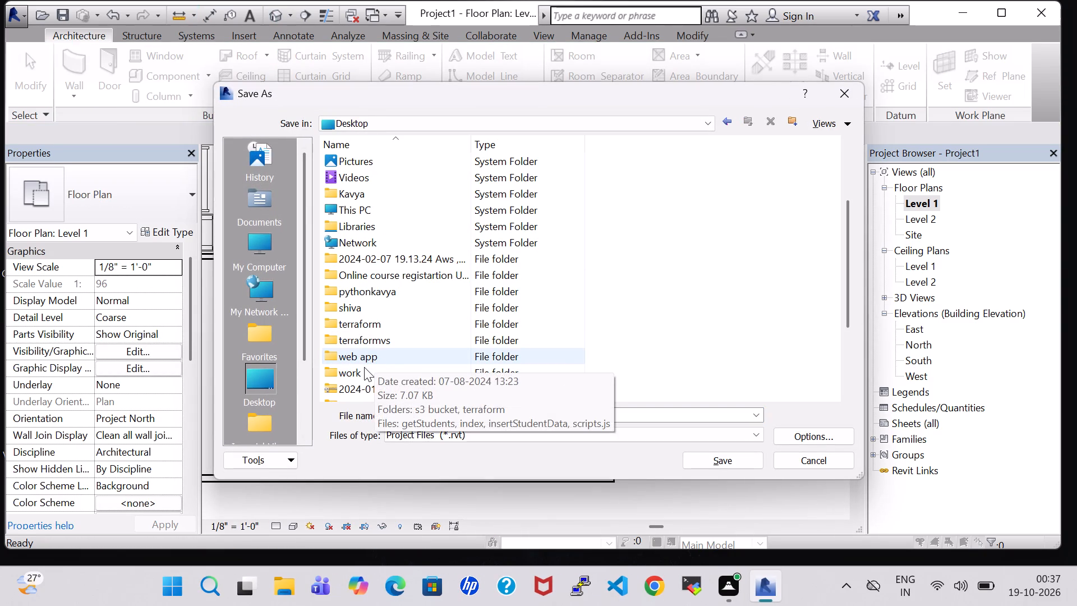
click(364, 367)
double_click(364, 367)
scroll(457, 266, down, 13)
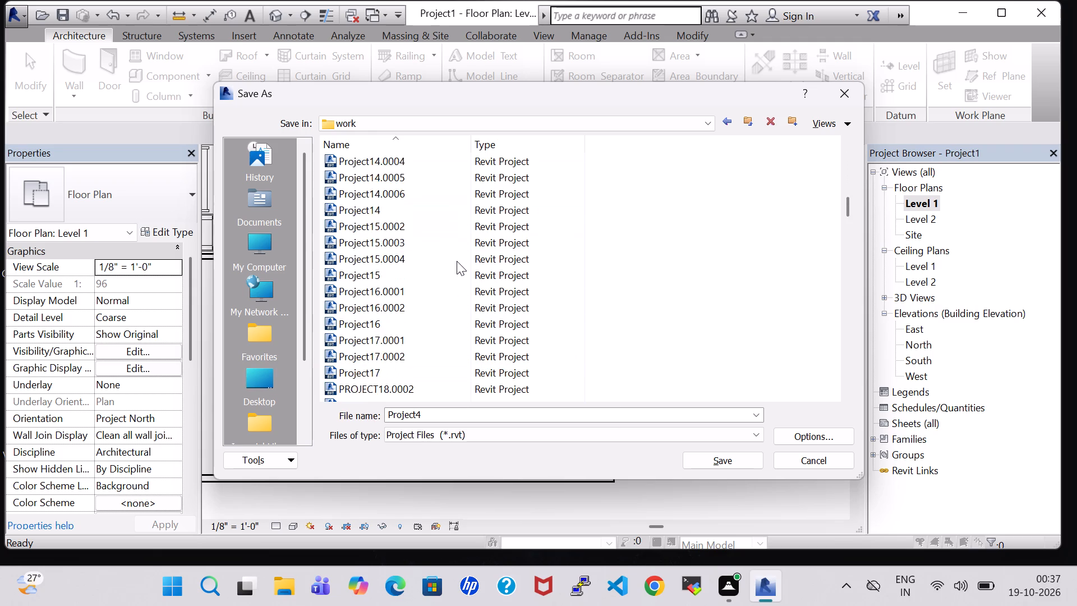
scroll(457, 261, down, 20)
scroll(457, 261, down, 17)
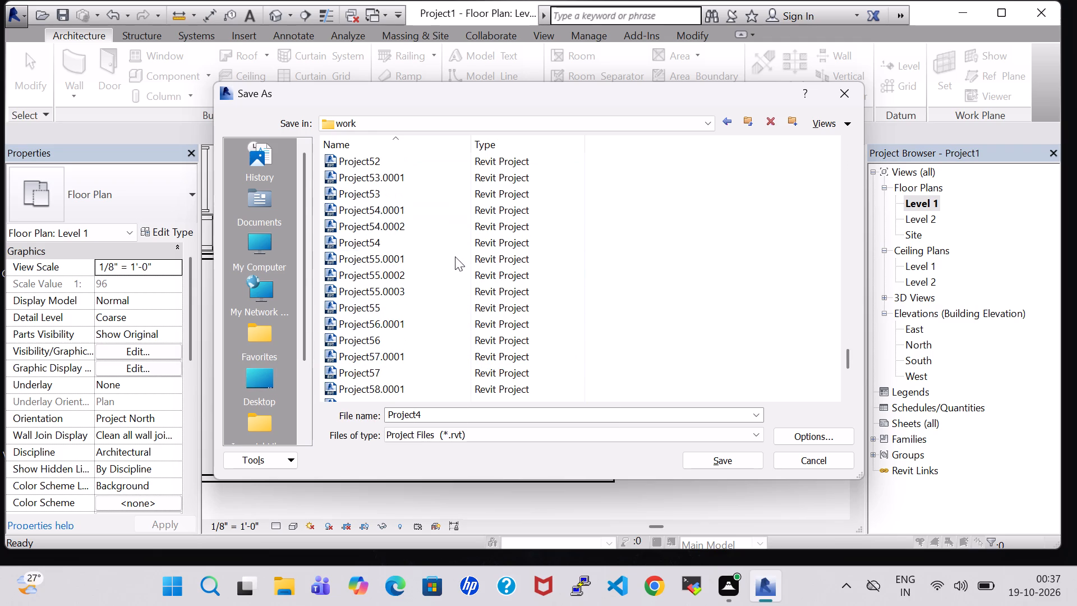
scroll(455, 256, down, 15)
click(439, 413)
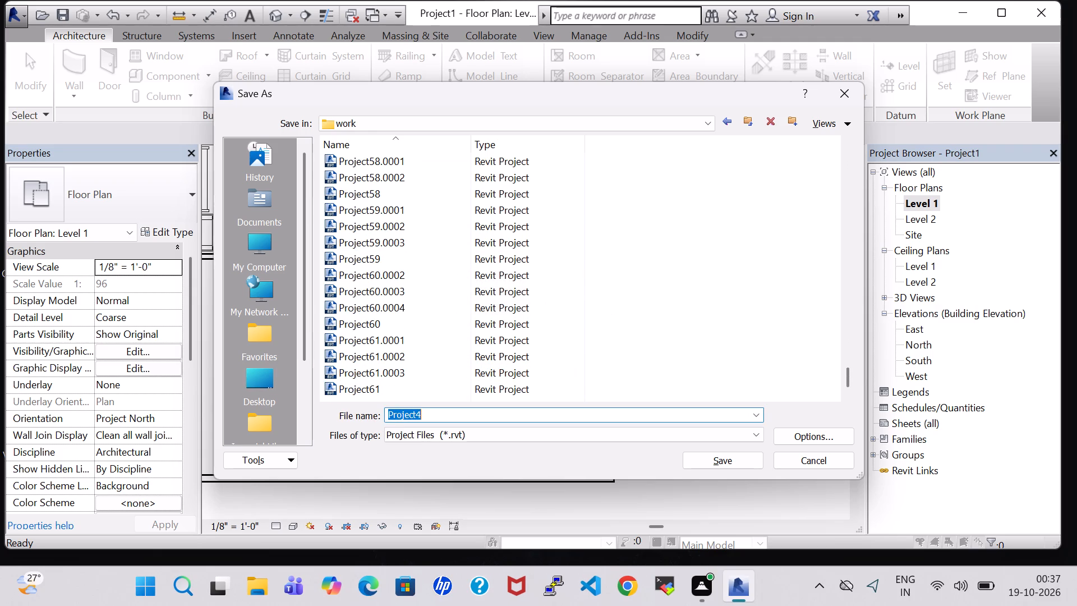
click(432, 413)
key(BackSpace)
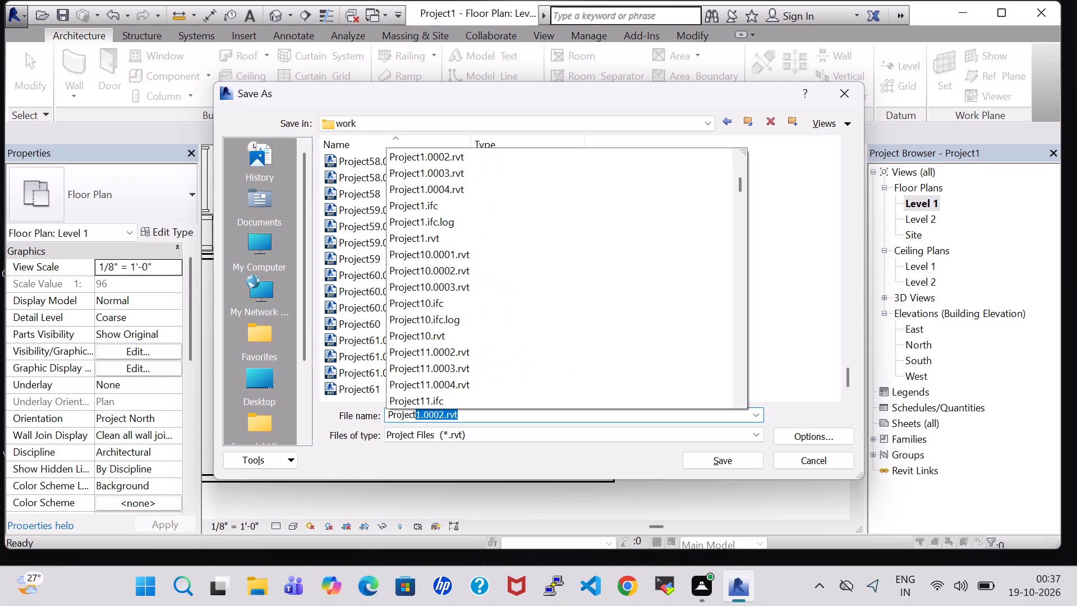
text(62)
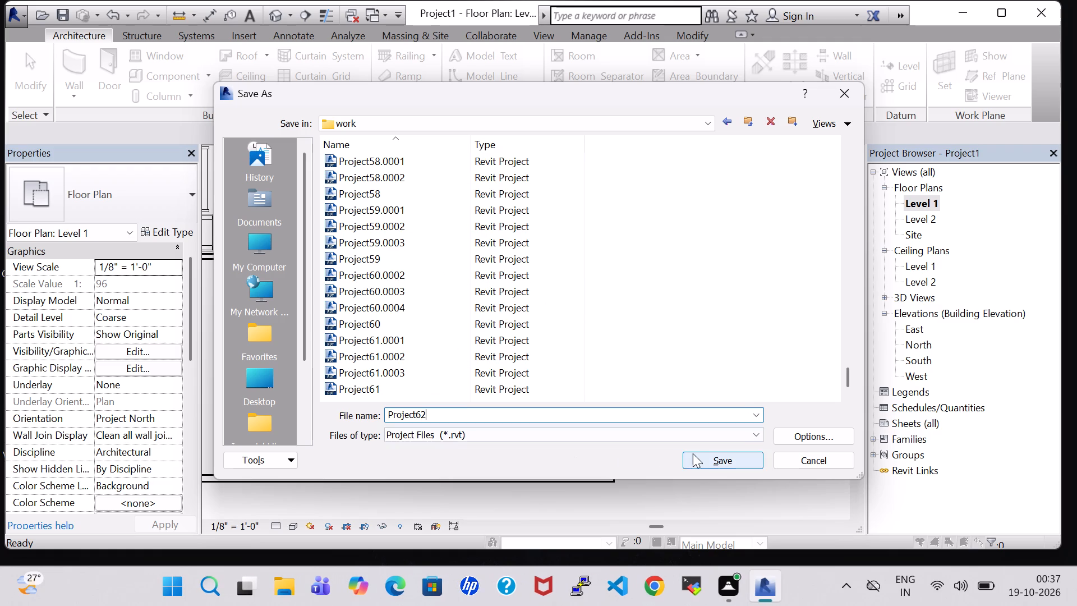
click(693, 453)
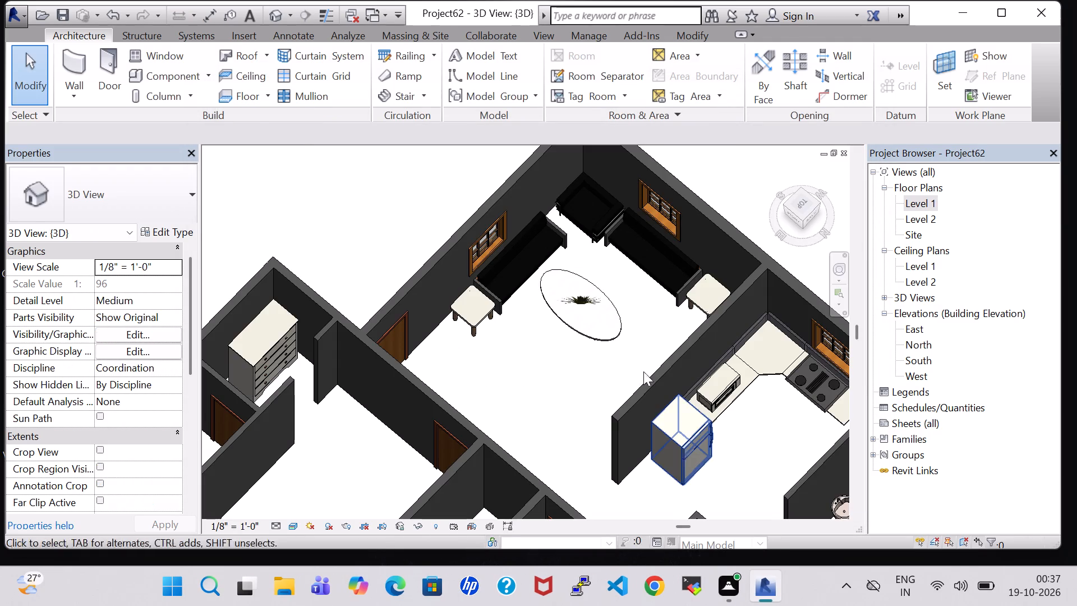
Examine the furnished south bathroom and dresser alcove from above in the 3D model.
scroll(577, 362, down, 5)
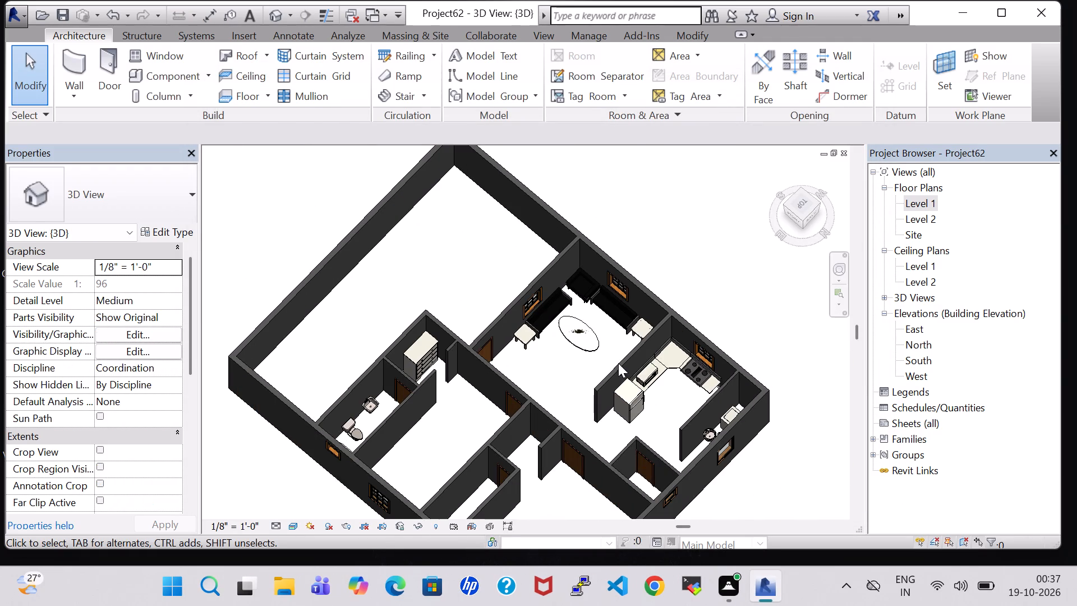
shift+middle_drag(384, 436, 399, 439)
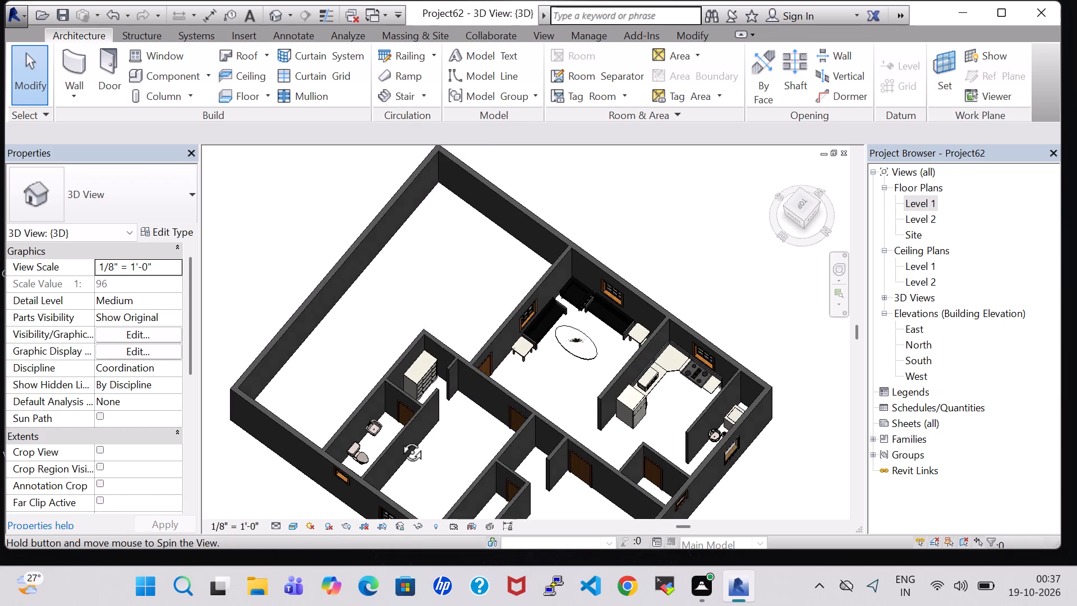
shift+middle_drag(399, 439, 421, 447)
middle_drag(441, 446, 505, 302)
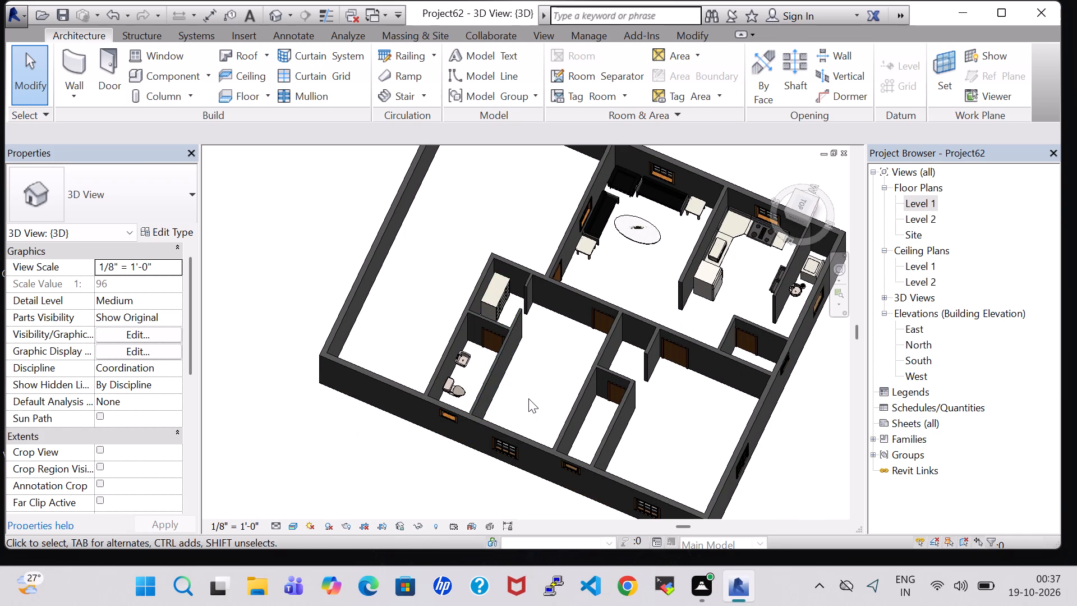
shift+middle_drag(528, 398, 530, 434)
scroll(529, 420, up, 4)
middle_drag(526, 411, 543, 410)
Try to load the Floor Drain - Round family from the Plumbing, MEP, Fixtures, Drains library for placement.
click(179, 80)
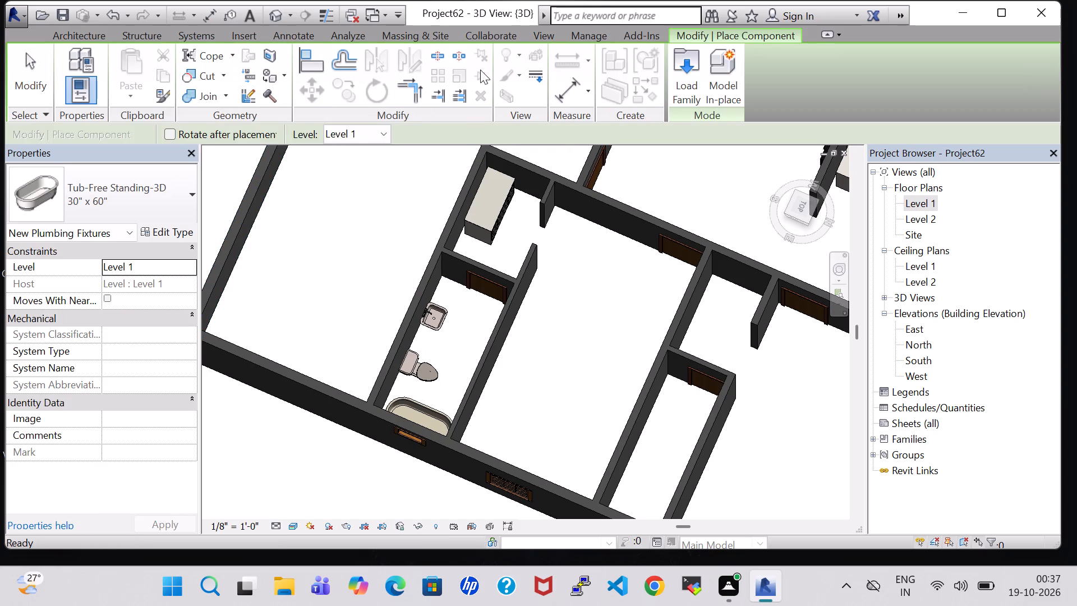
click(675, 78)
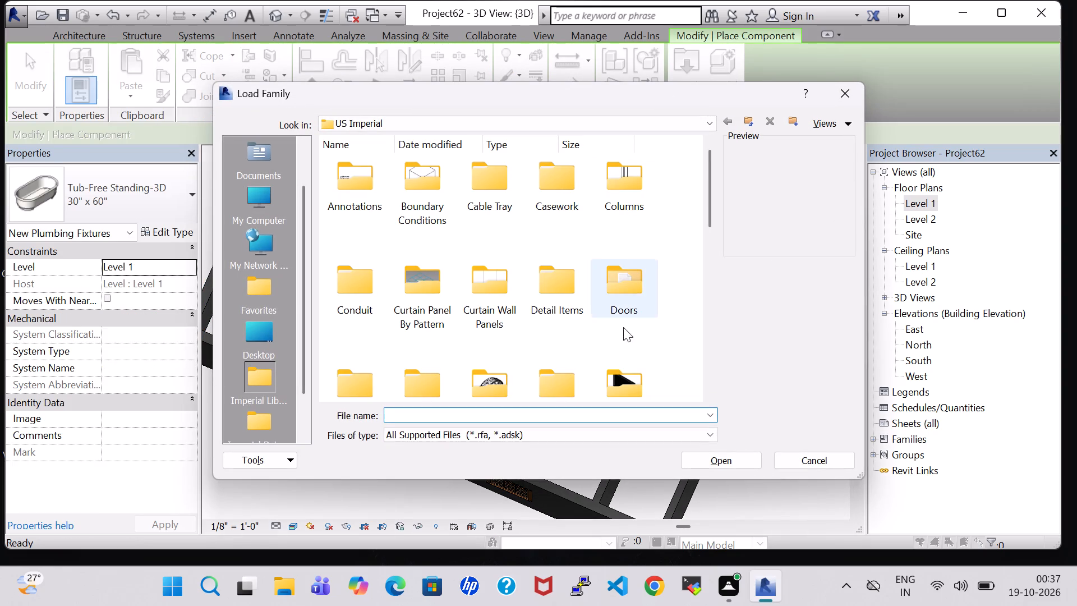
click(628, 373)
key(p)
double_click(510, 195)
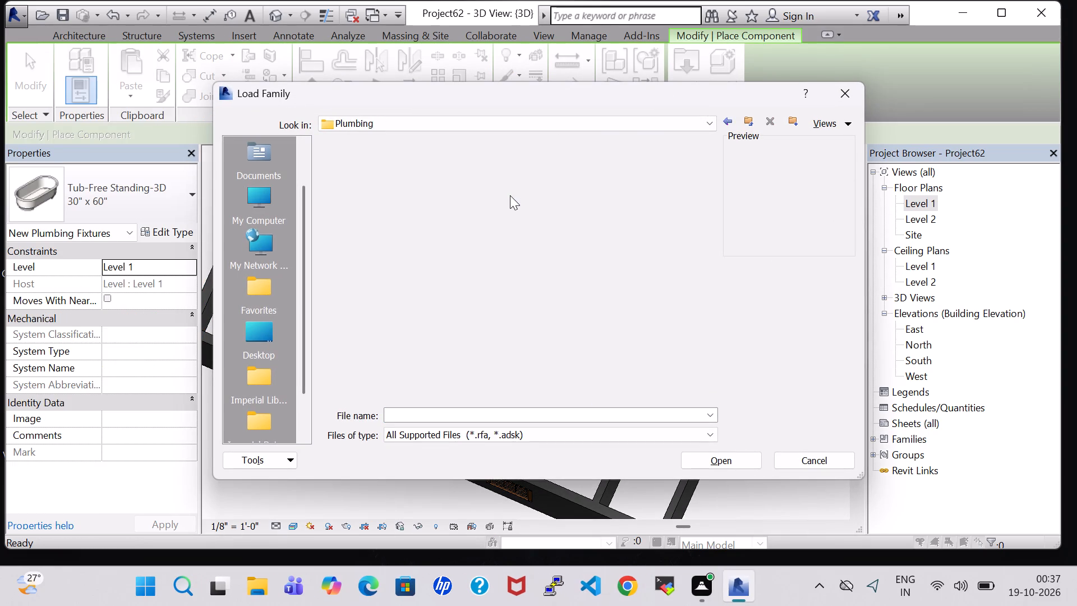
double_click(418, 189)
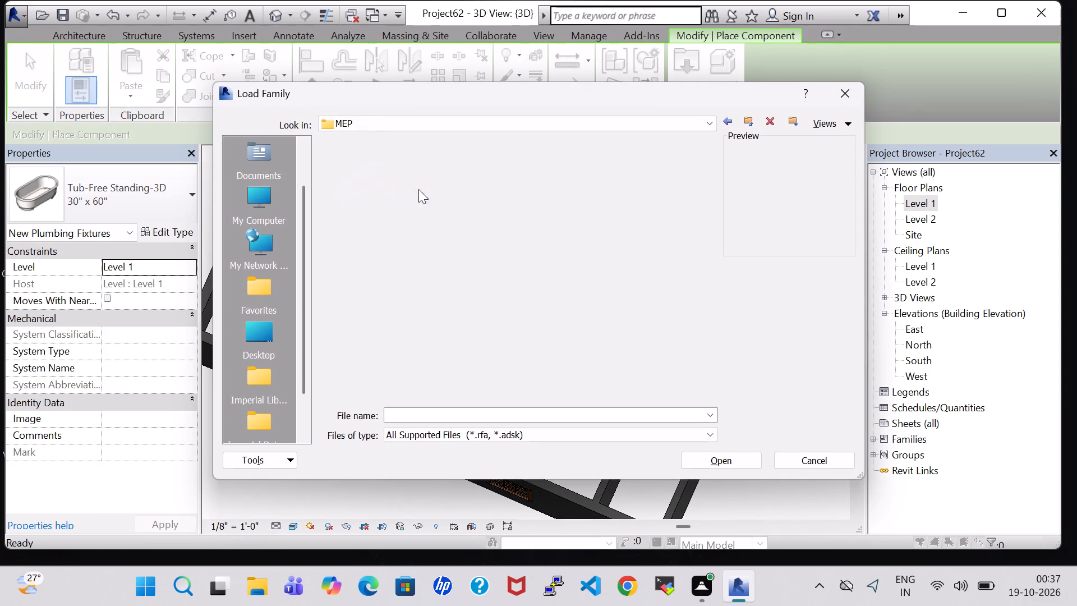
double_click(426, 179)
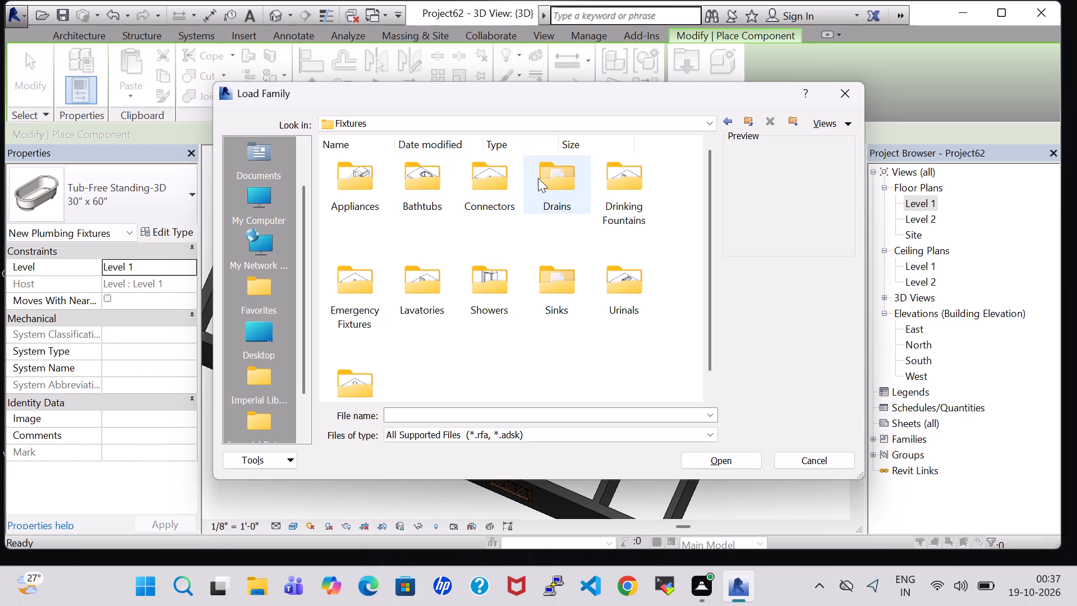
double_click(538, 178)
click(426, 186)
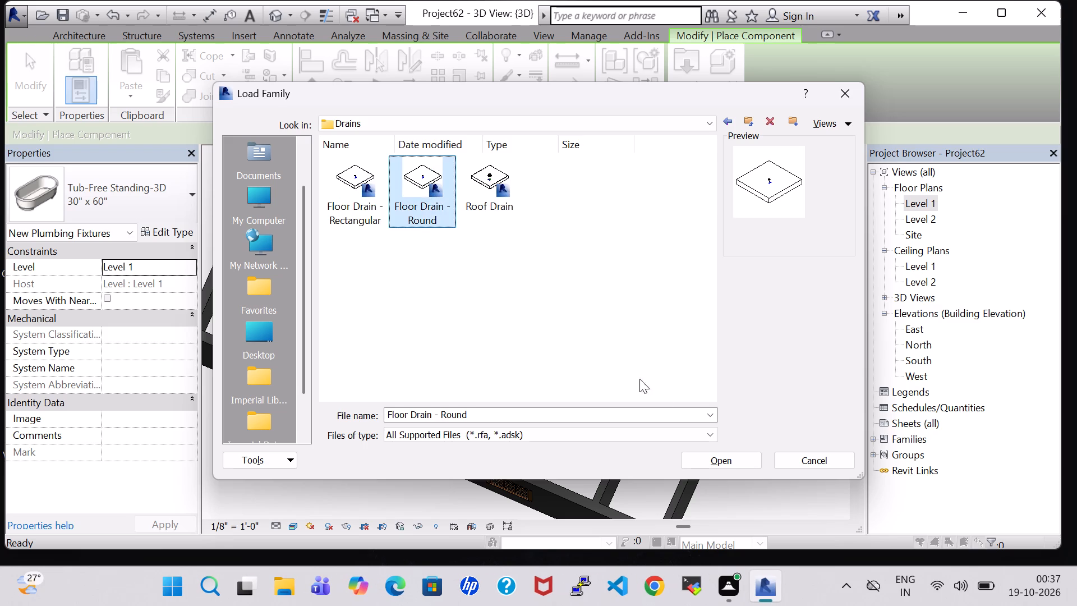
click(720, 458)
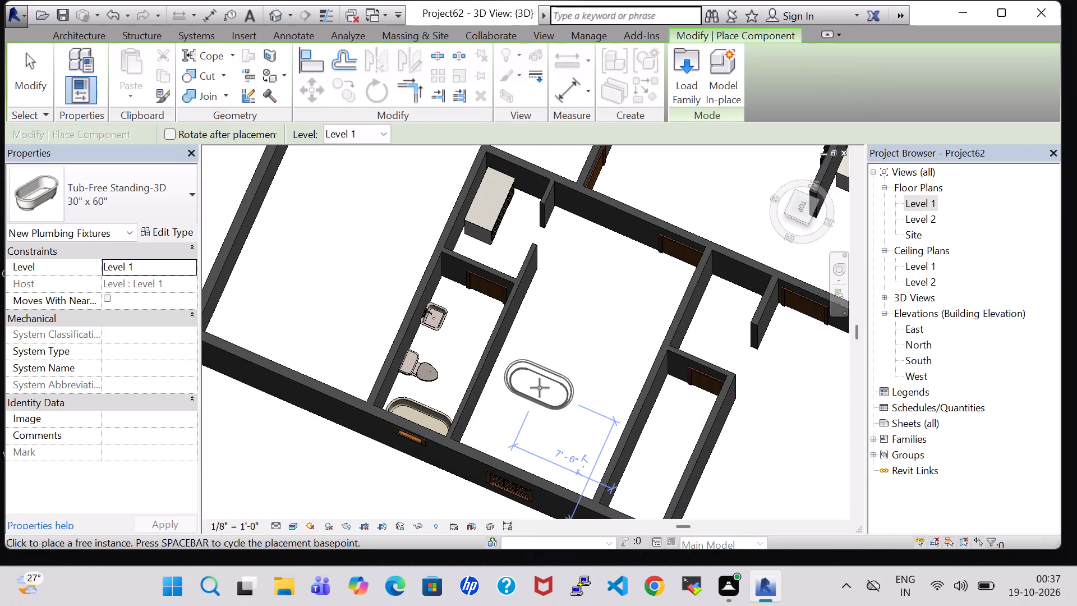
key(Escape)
Load the Floor Drain - Rectangular family from the Plumbing, MEP, Fixtures, Drains library.
click(180, 71)
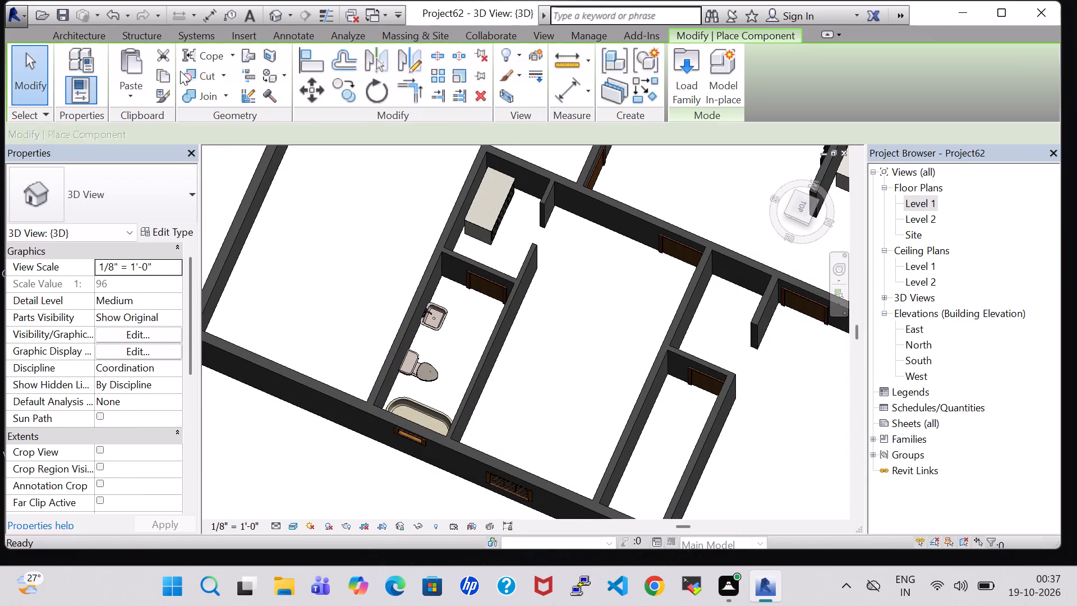
click(682, 83)
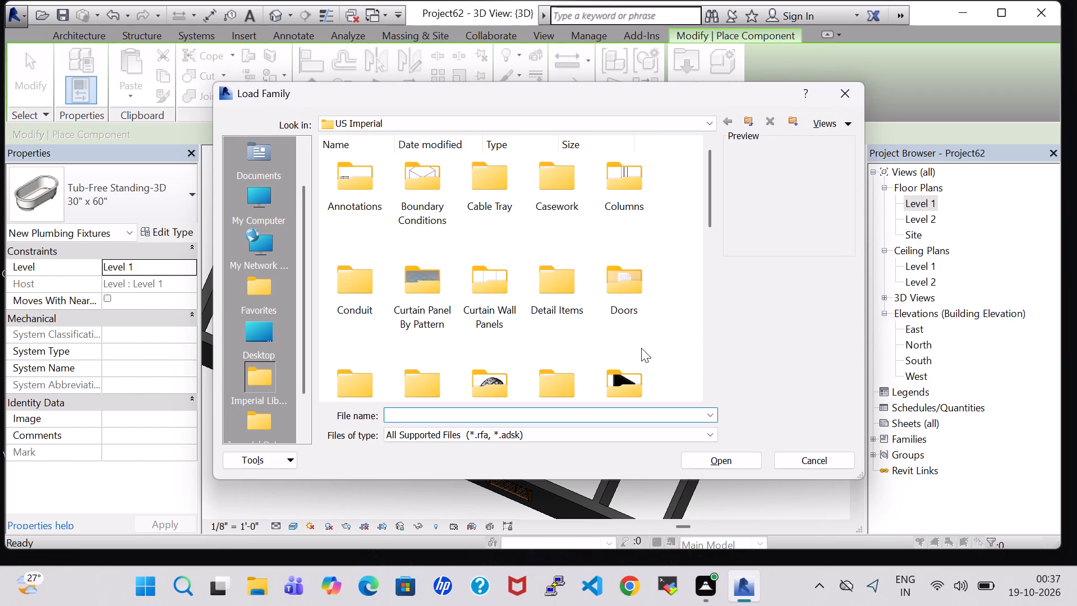
click(629, 373)
key(p)
double_click(481, 185)
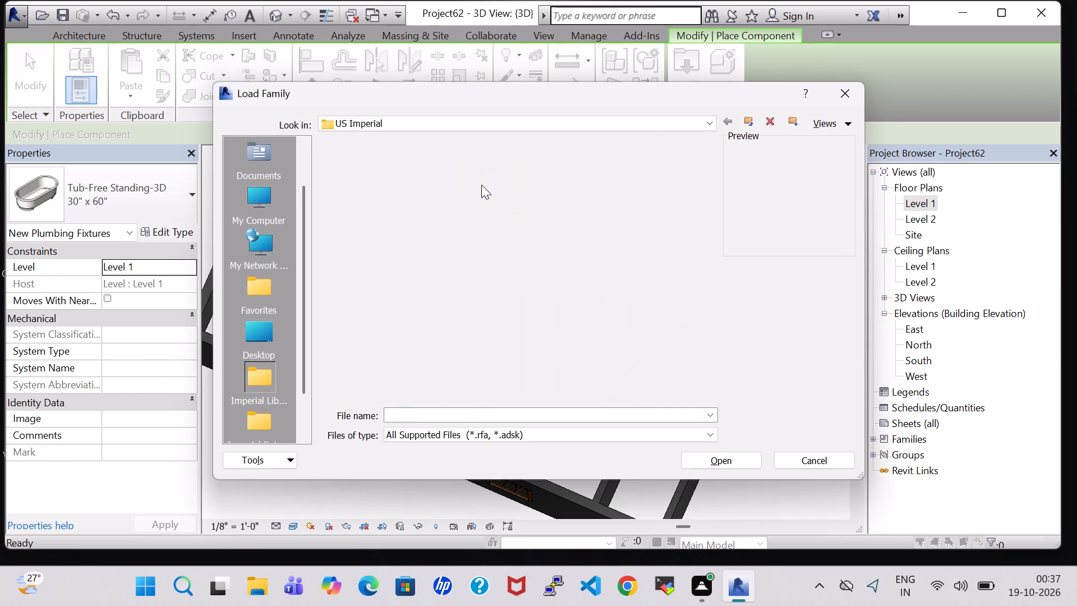
double_click(444, 204)
double_click(410, 171)
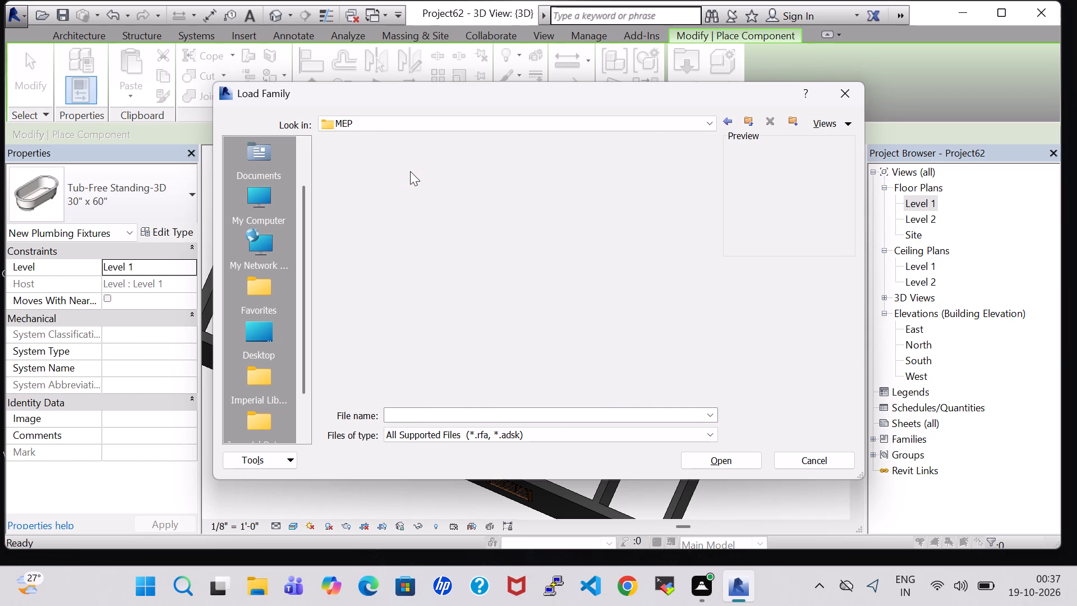
double_click(413, 171)
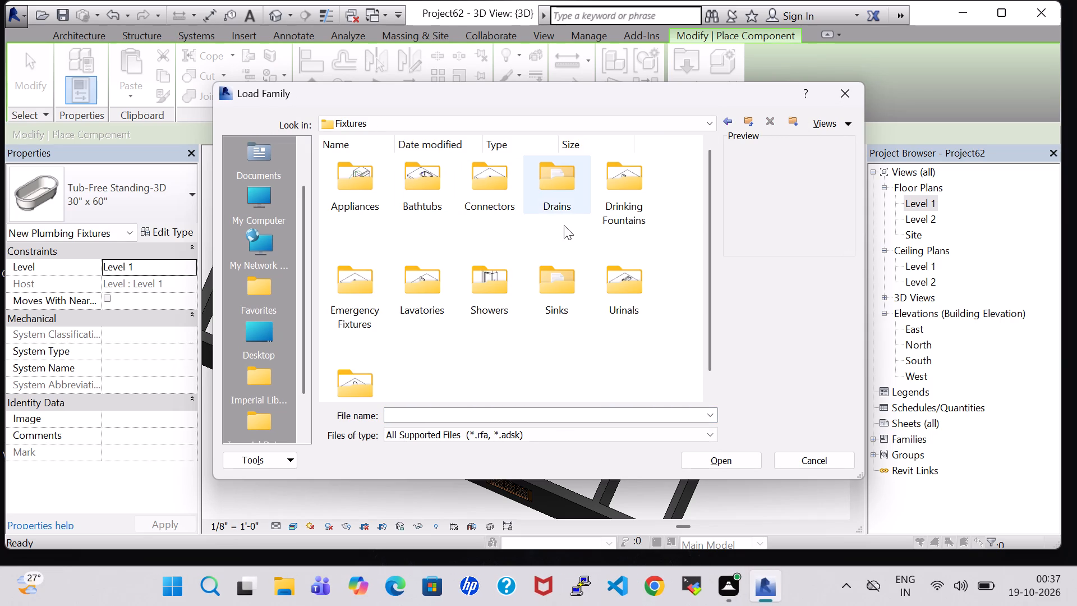
double_click(553, 198)
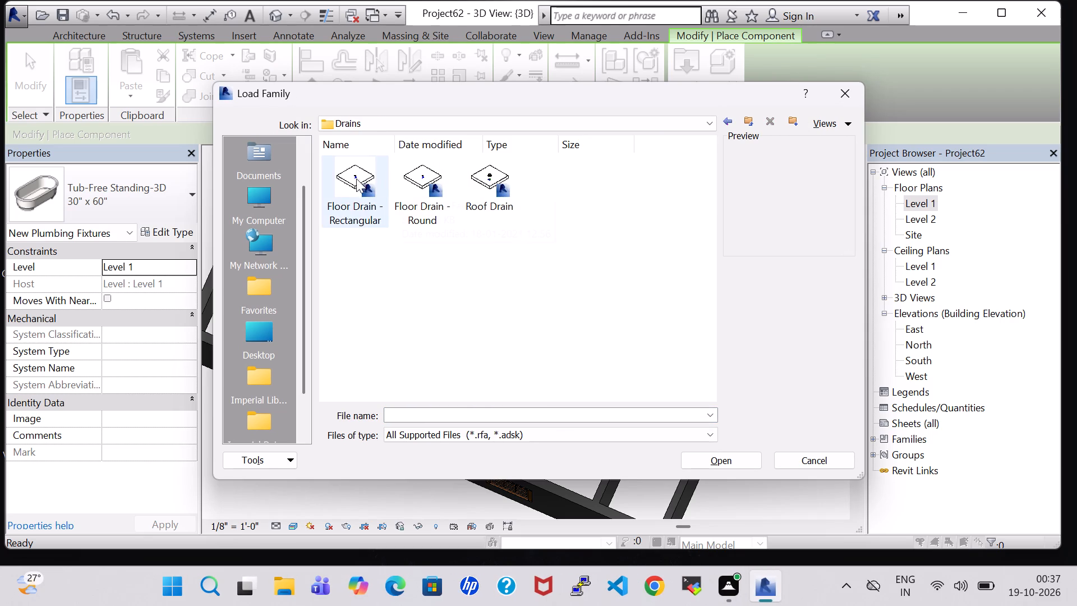
click(356, 178)
click(736, 458)
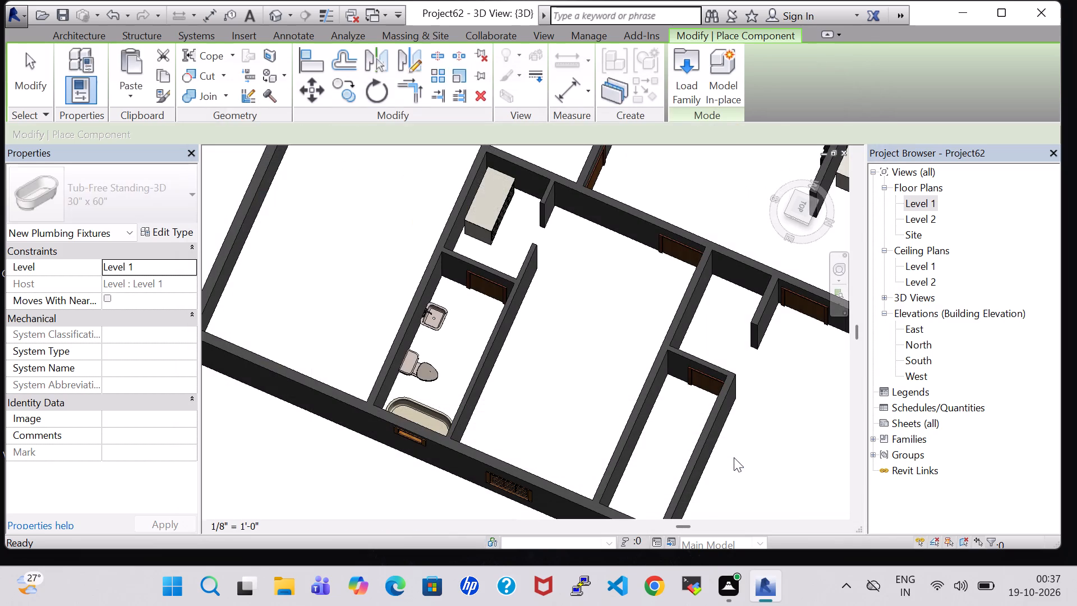
Place a Floor Drain - Rectangular, 5"x5" Strainer - 2" Drain, on the Level 1 work plane beside the south bathroom's tub.
click(799, 79)
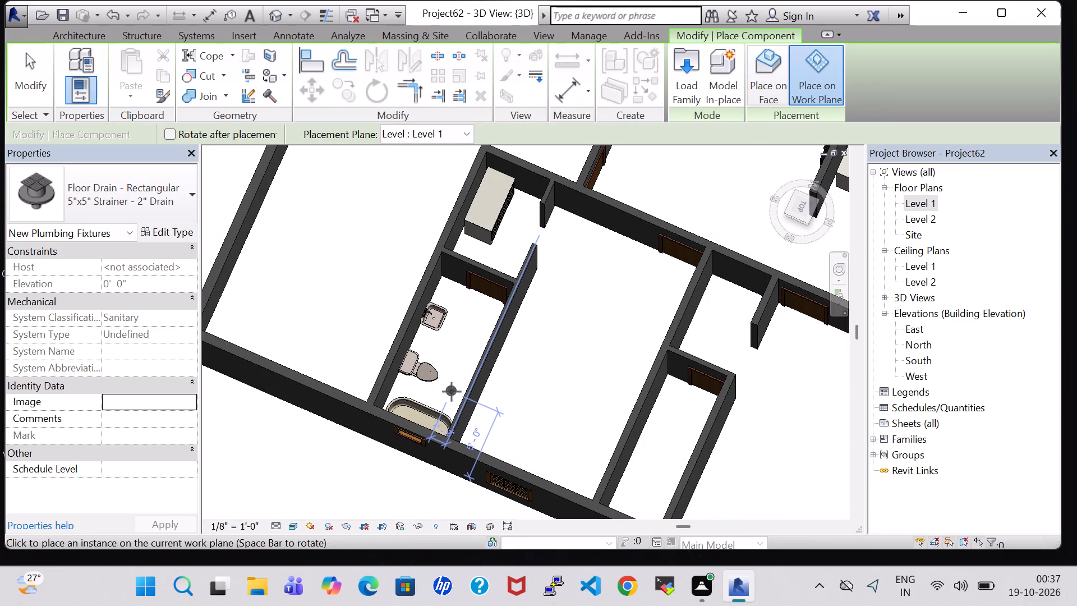
scroll(452, 394, up, 5)
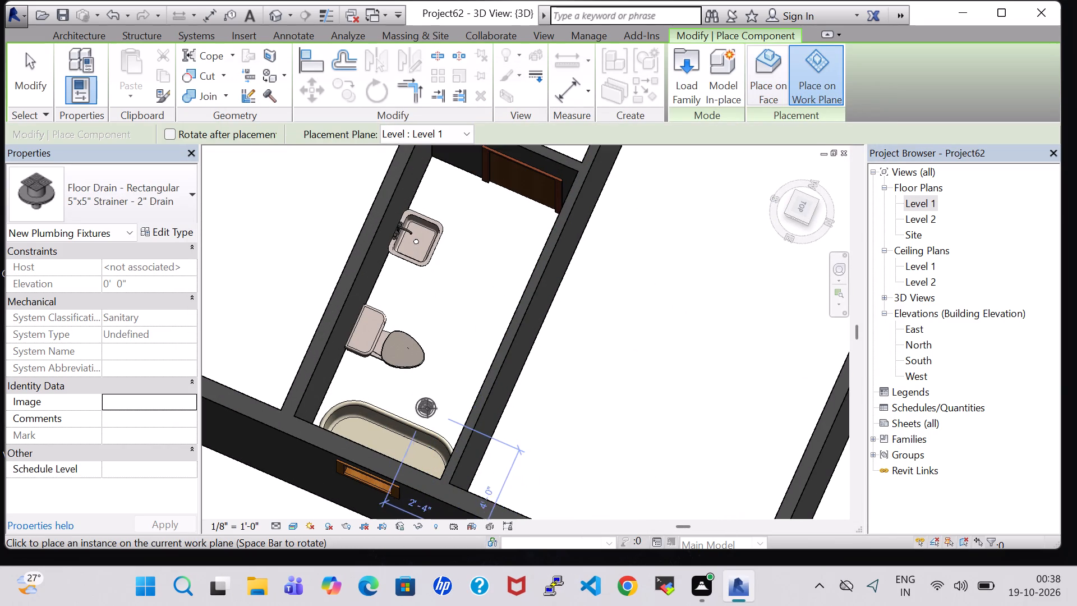
scroll(443, 421, up, 3)
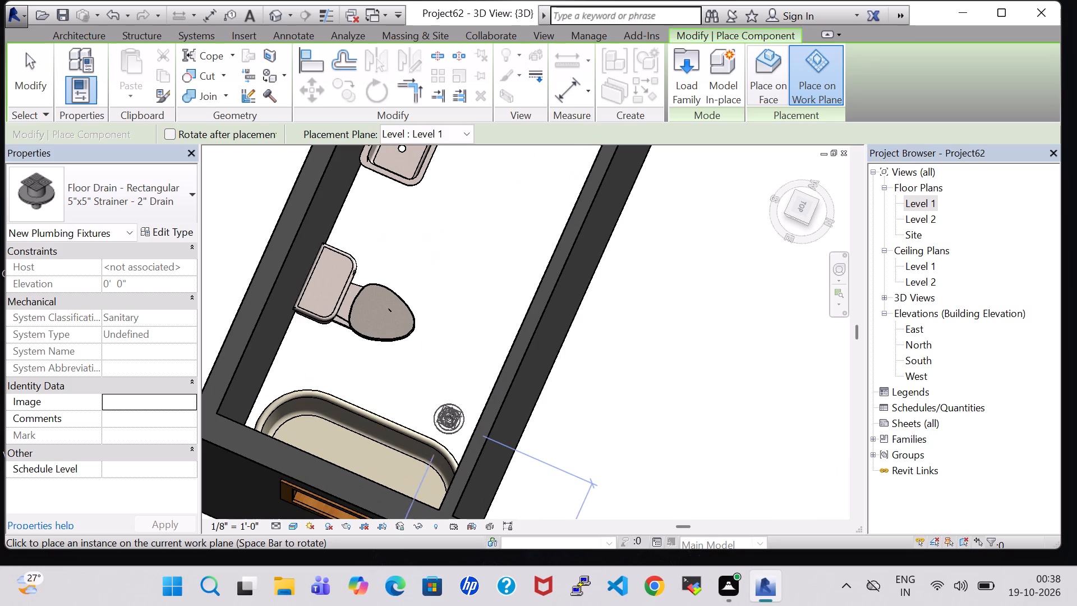
click(452, 418)
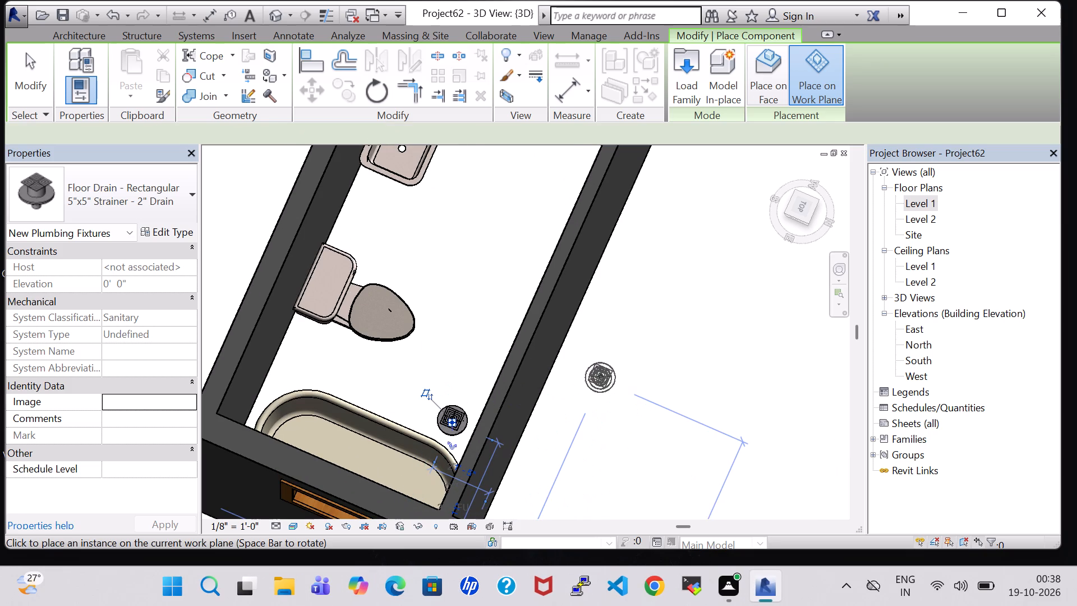
key(Escape)
key(Escape)
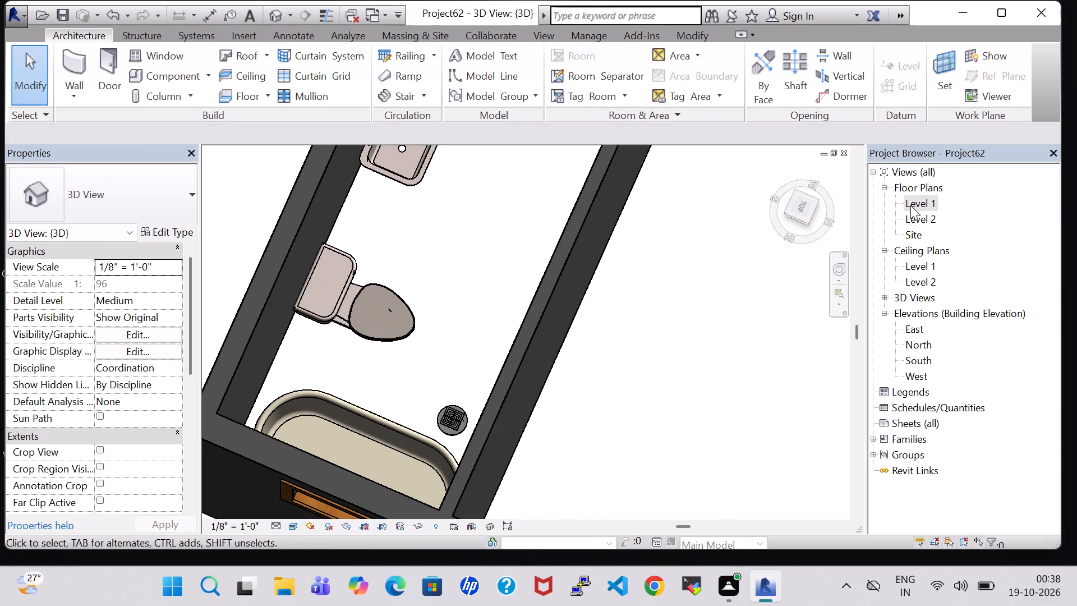
On the Level 1 floor plan, place tagged rooms in the south bathroom and in the dresser alcove.
double_click(910, 205)
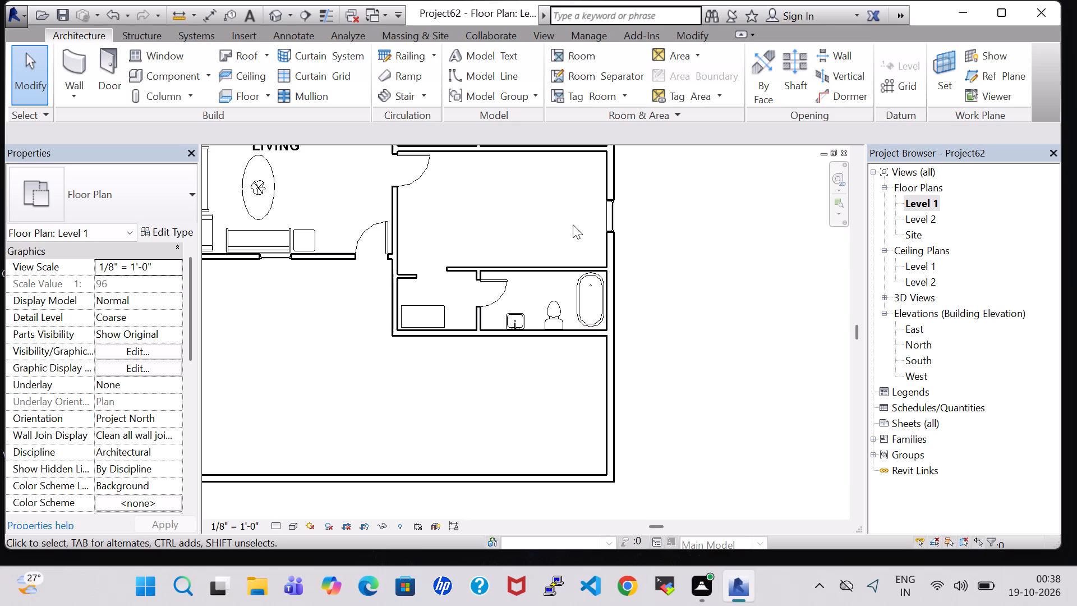
click(576, 54)
click(549, 307)
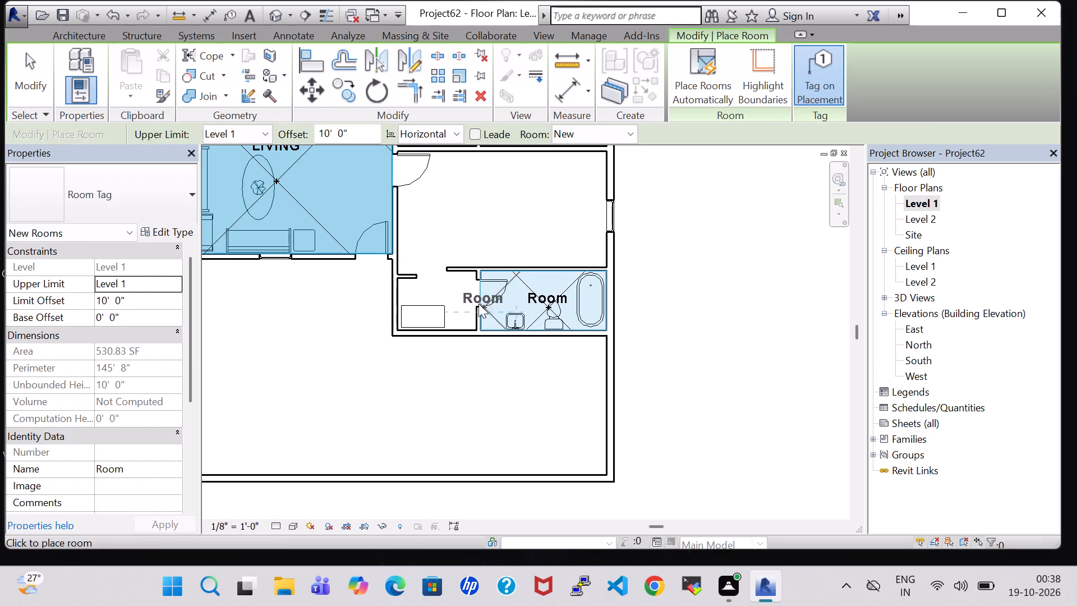
click(441, 304)
key(Escape)
key(Escape)
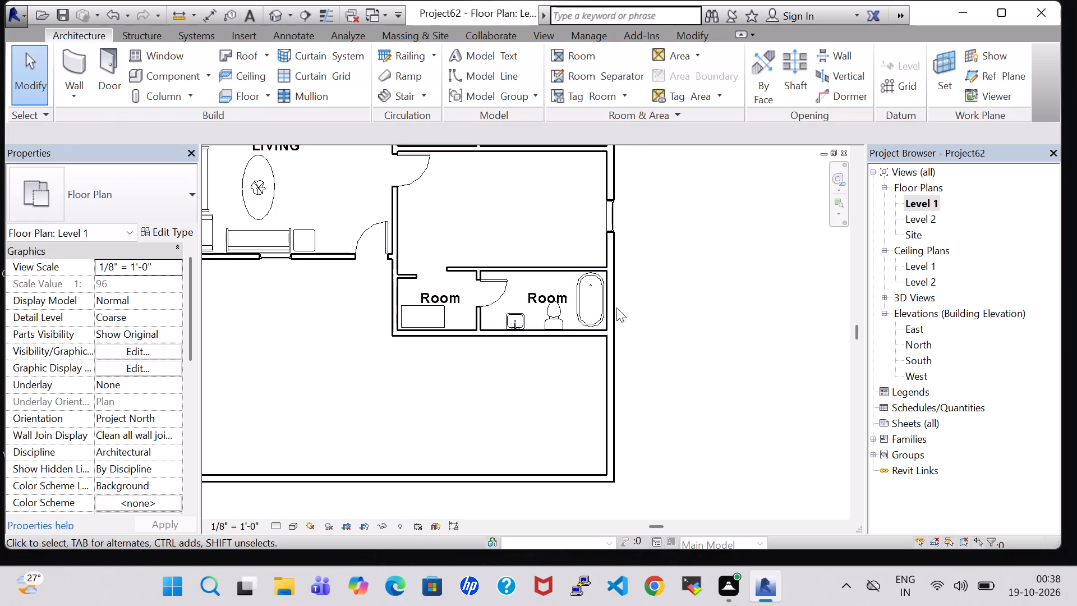
Rename the south bathroom's room tag to A.BATHROOM.
double_click(561, 299)
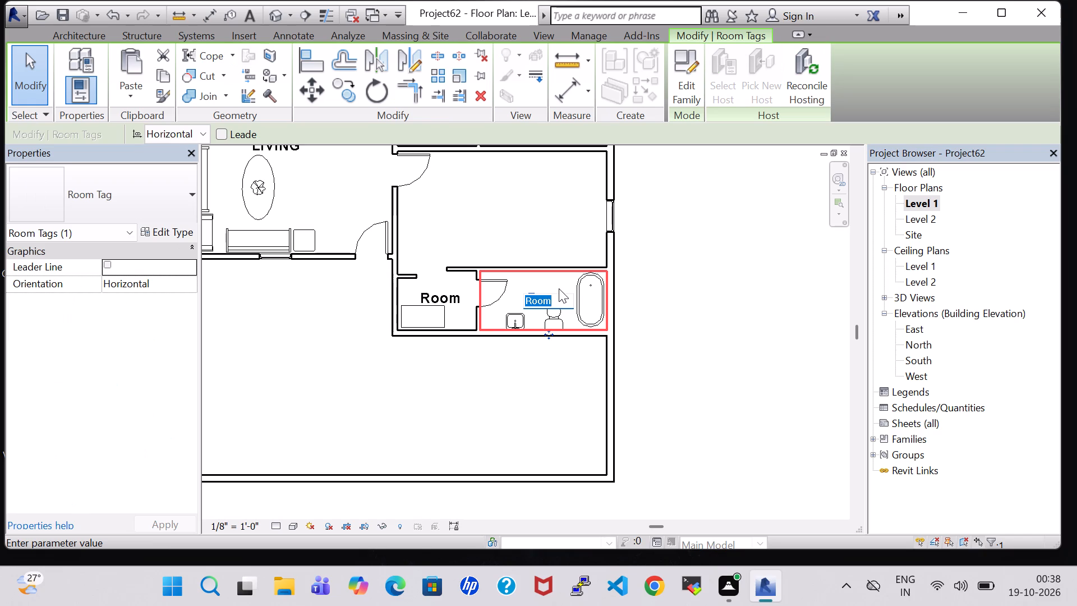
key(BackSpace)
text(A.)
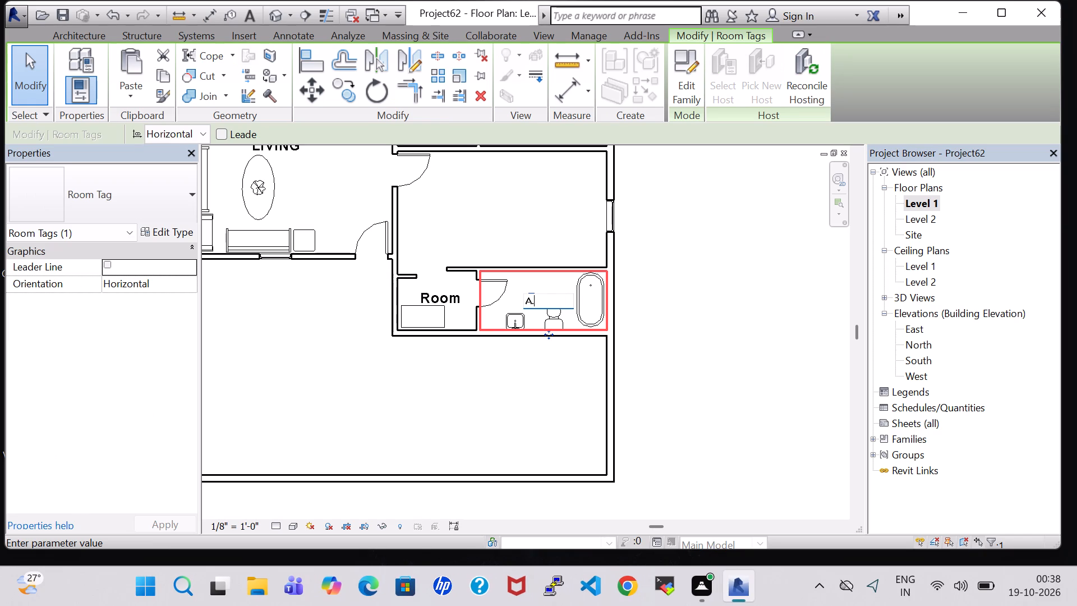
text(TOILET)
key(BackSpace)
key(BackSpace)
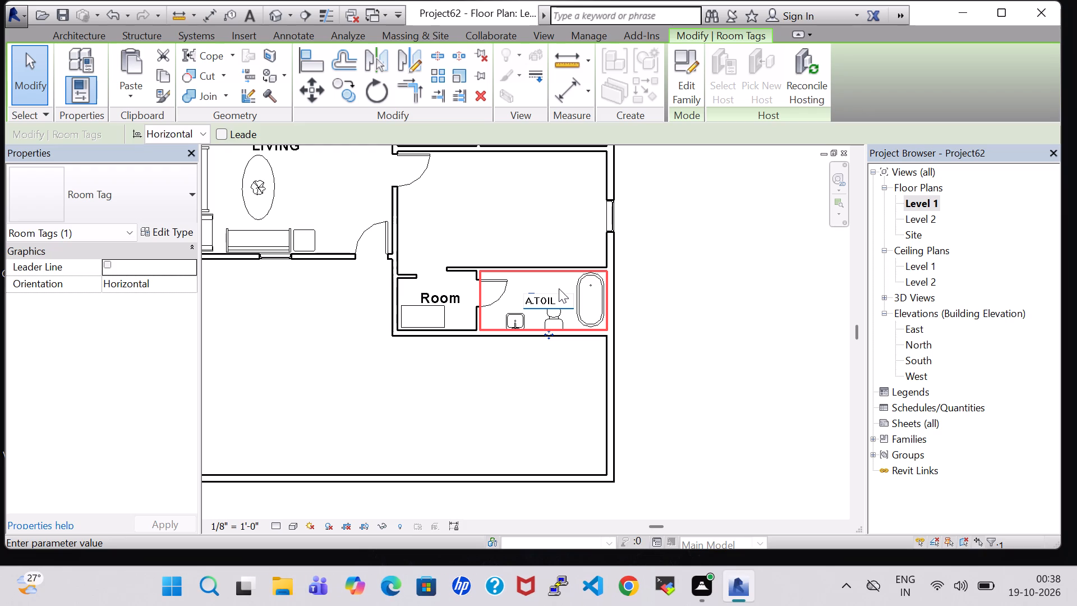
key(r)
key(BackSpace)
text(ET)
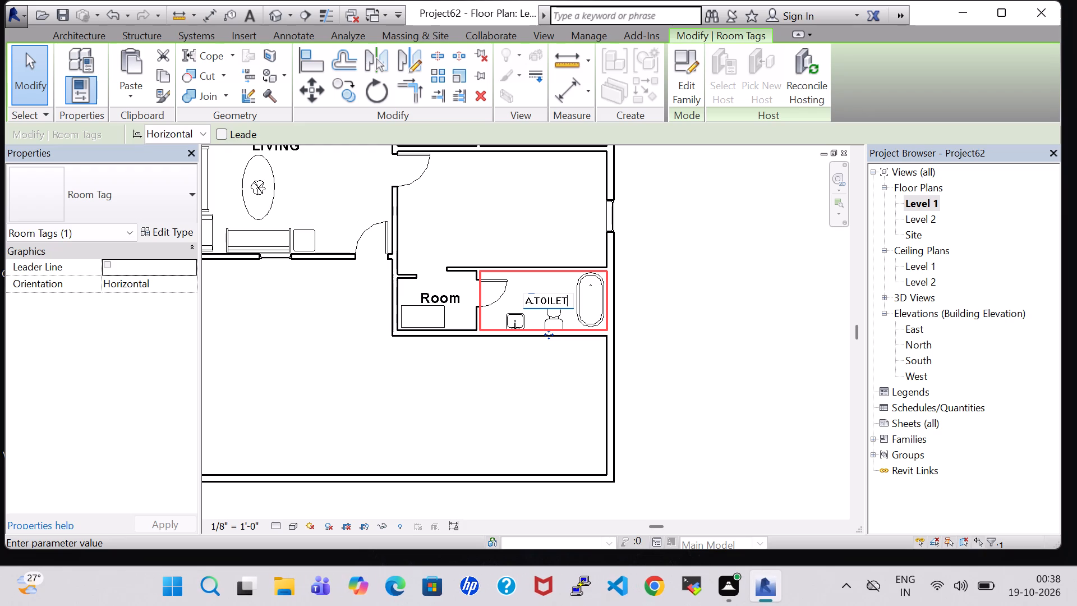
key(BackSpace)
key(BackSpace)
key(BackSpace)
key(BackSpace)
key(BackSpace)
key(BackSpace)
text(BATHROOM)
key(Return)
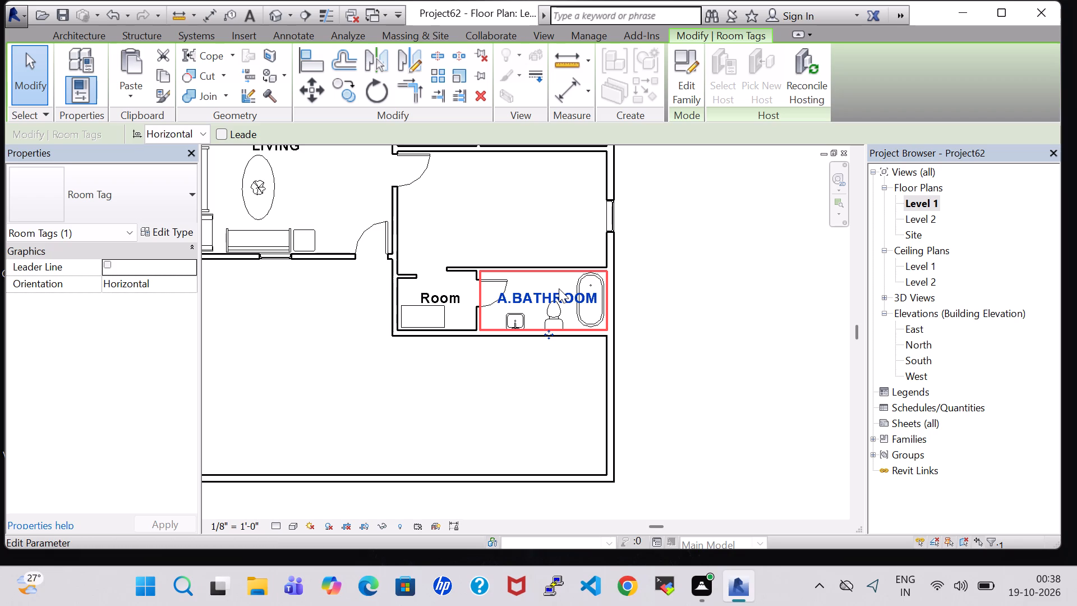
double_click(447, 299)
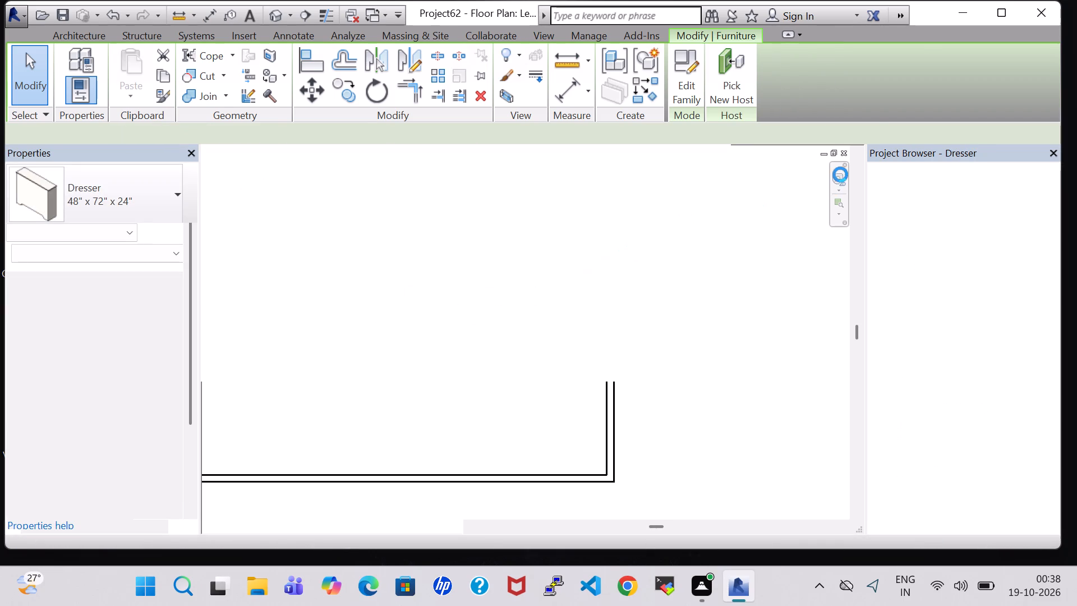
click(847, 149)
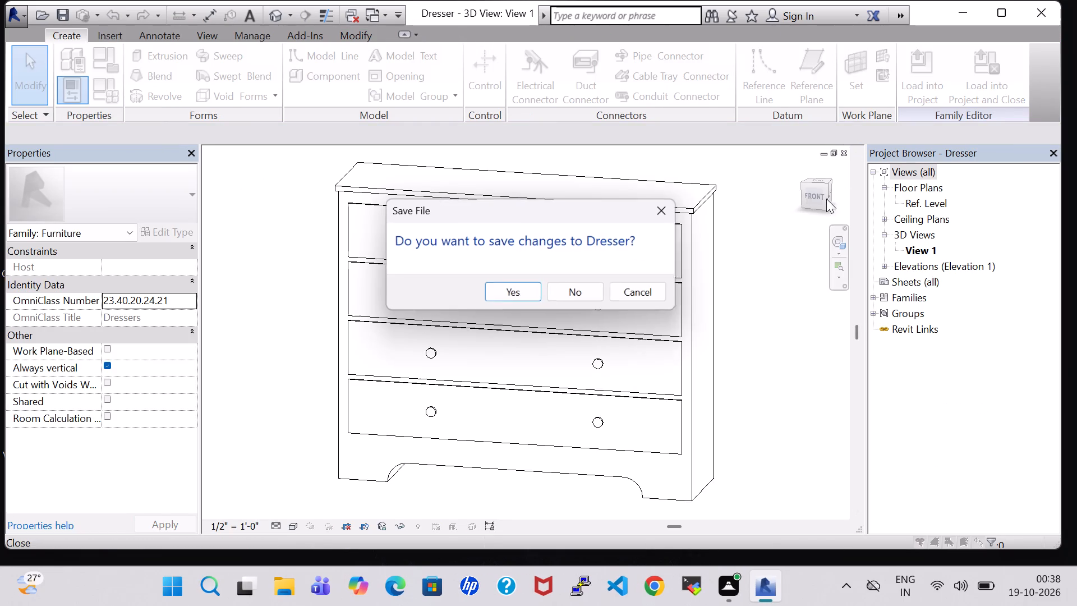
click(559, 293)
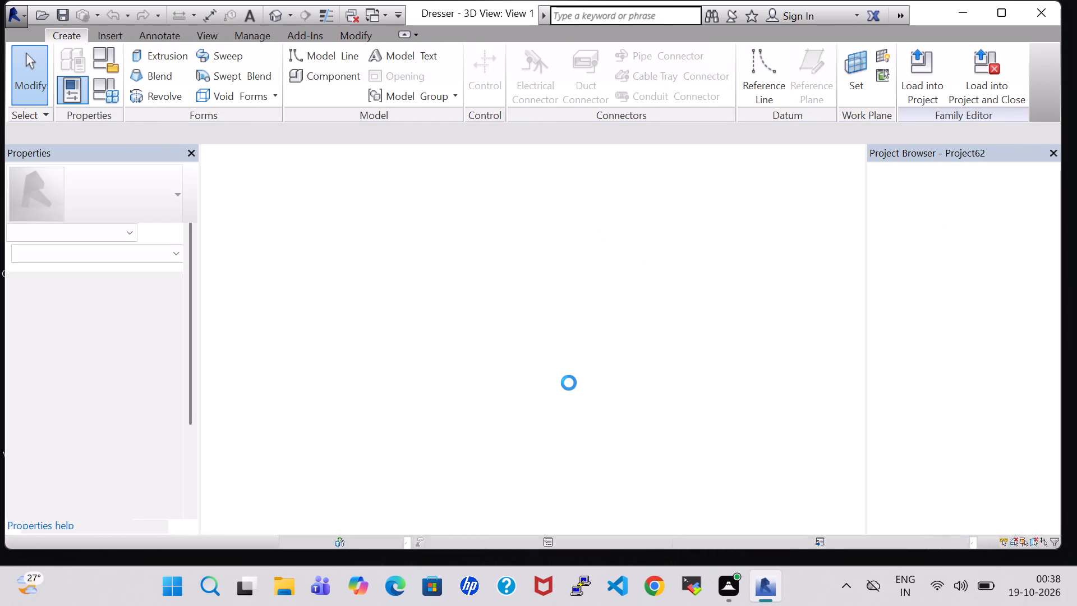
Rename the dresser alcove's room tag to DRESSING and nudge the tag slightly west.
double_click(453, 300)
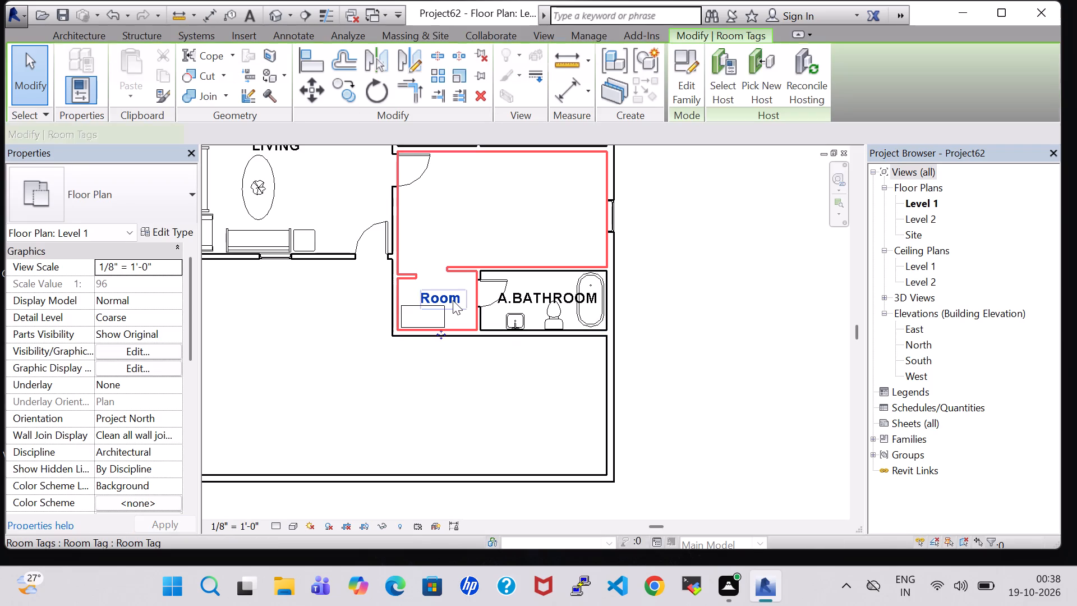
key(BackSpace)
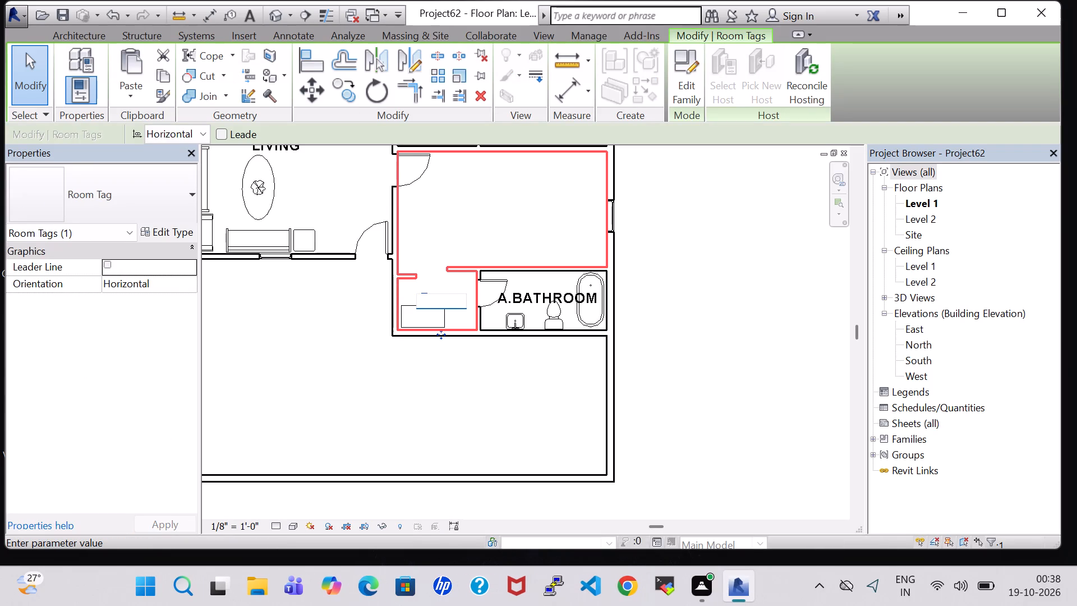
text(DRESSING)
key(Return)
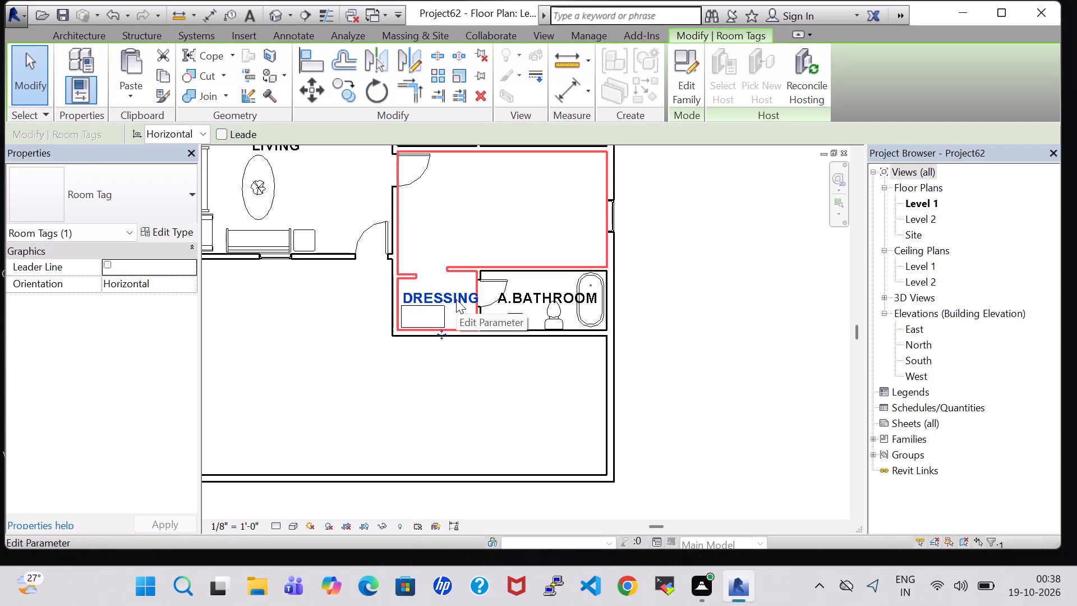
key(Left)
click(527, 229)
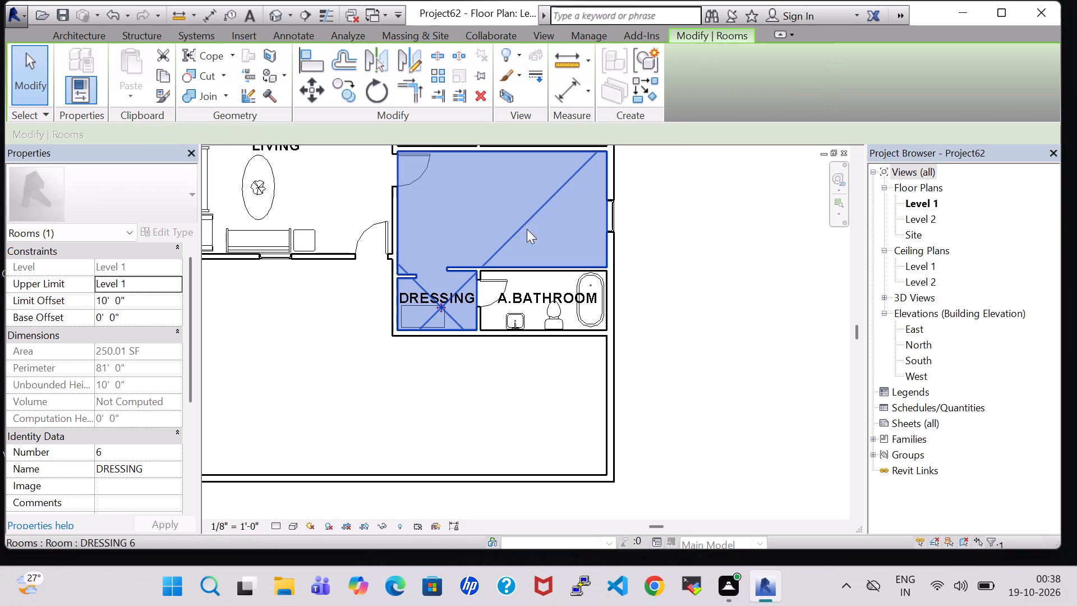
click(726, 288)
Rotate the elliptical table in the living room by 90 degrees so its long side runs east-west.
middle_drag(651, 273, 677, 317)
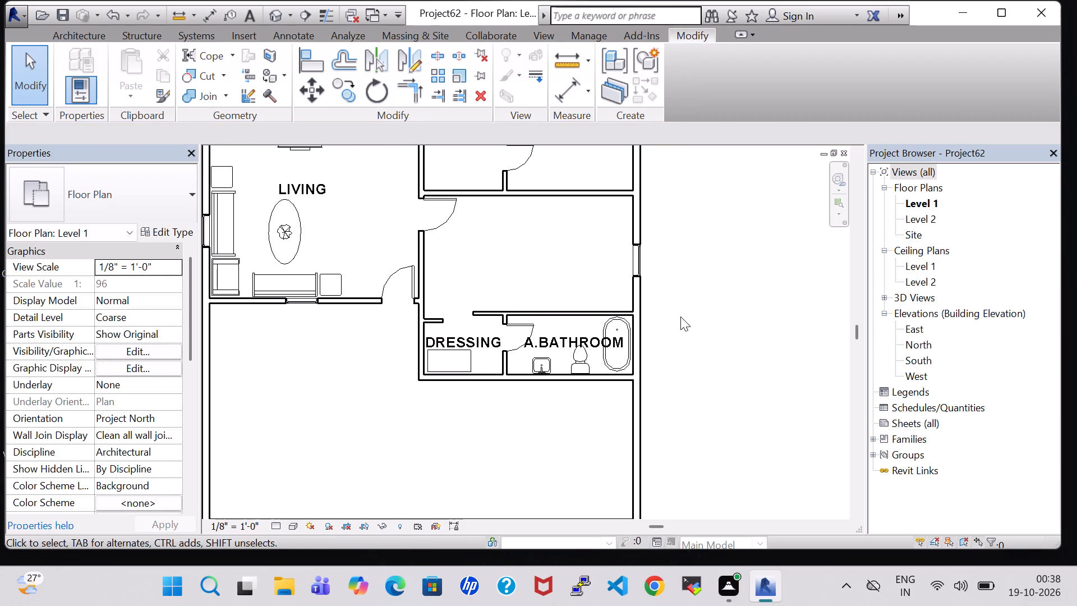
scroll(680, 316, down, 2)
middle_drag(680, 316, 653, 411)
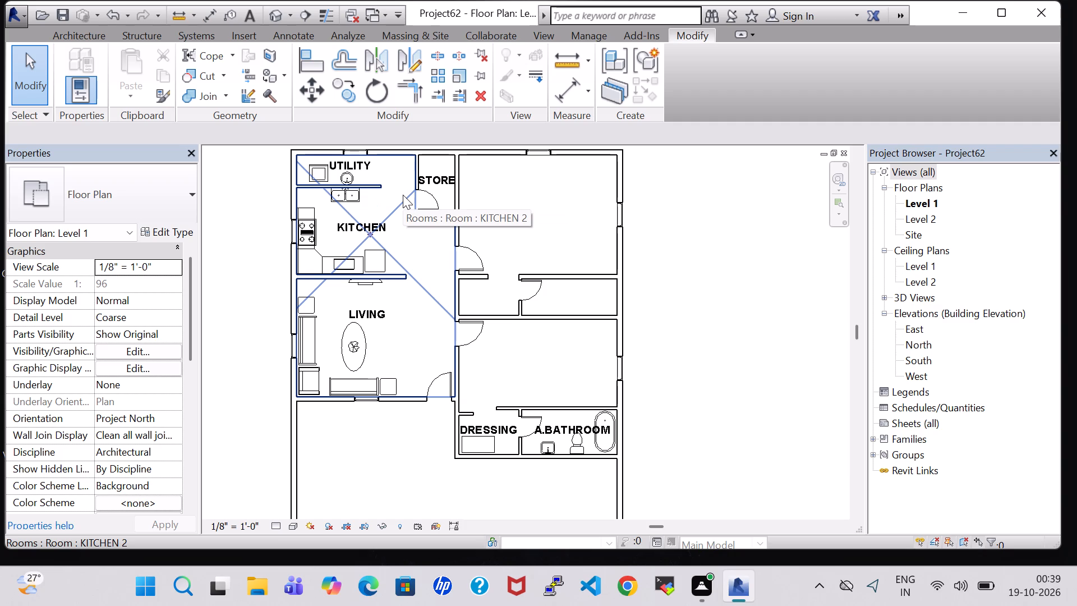
click(86, 35)
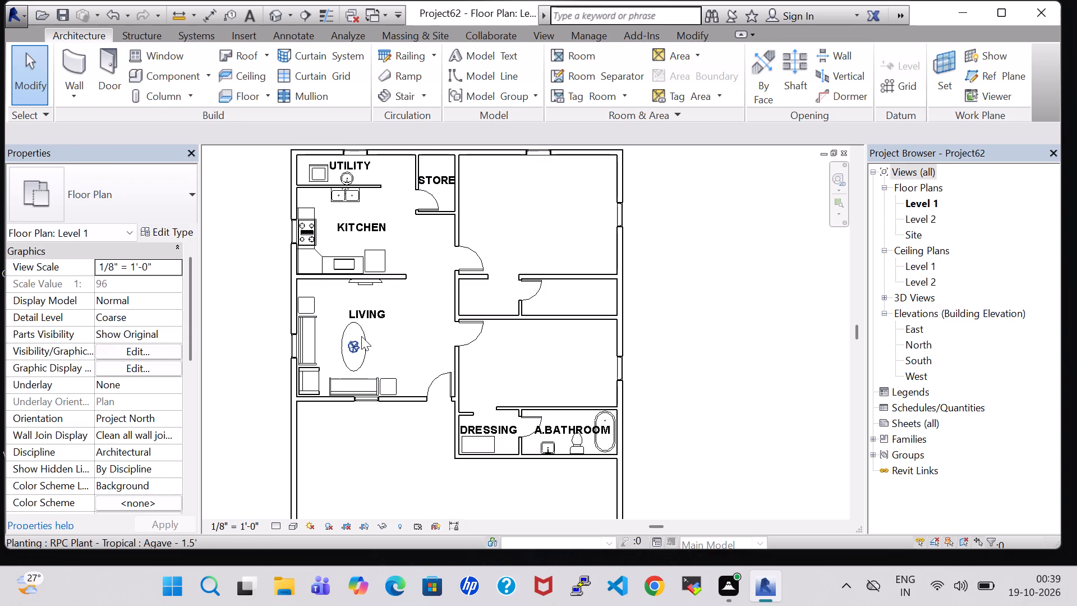
click(366, 337)
key(space)
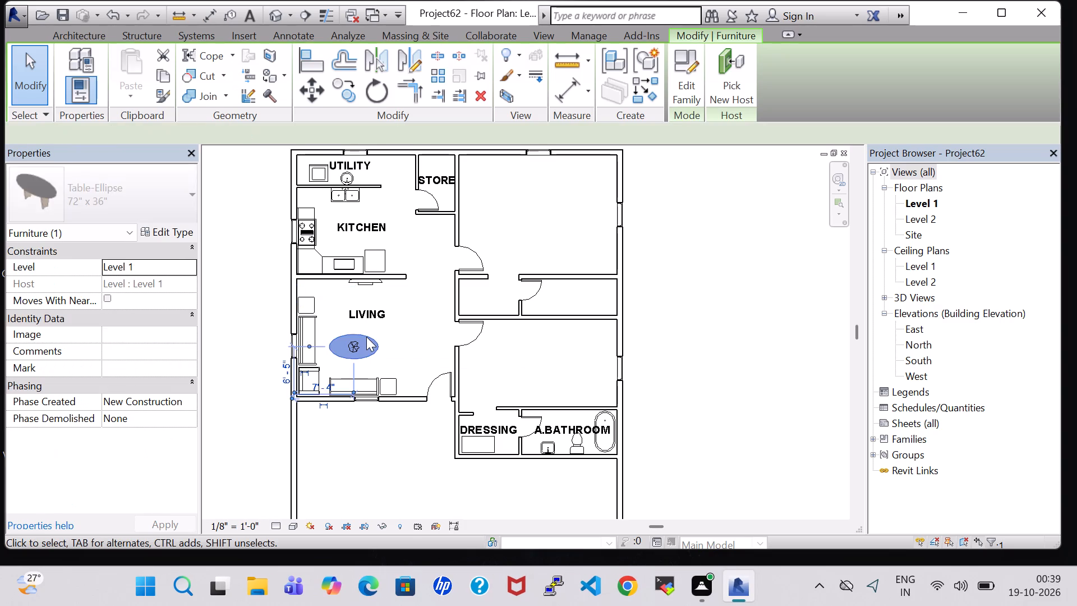
click(431, 343)
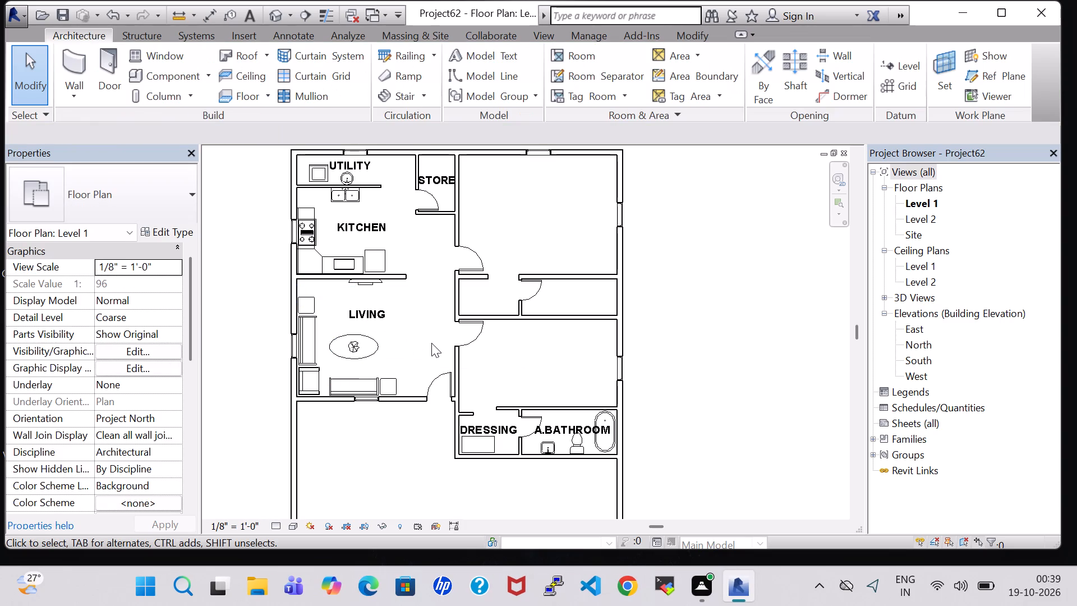
Load the Bed-Box family from the Furniture, Beds library for placement.
click(149, 72)
click(679, 59)
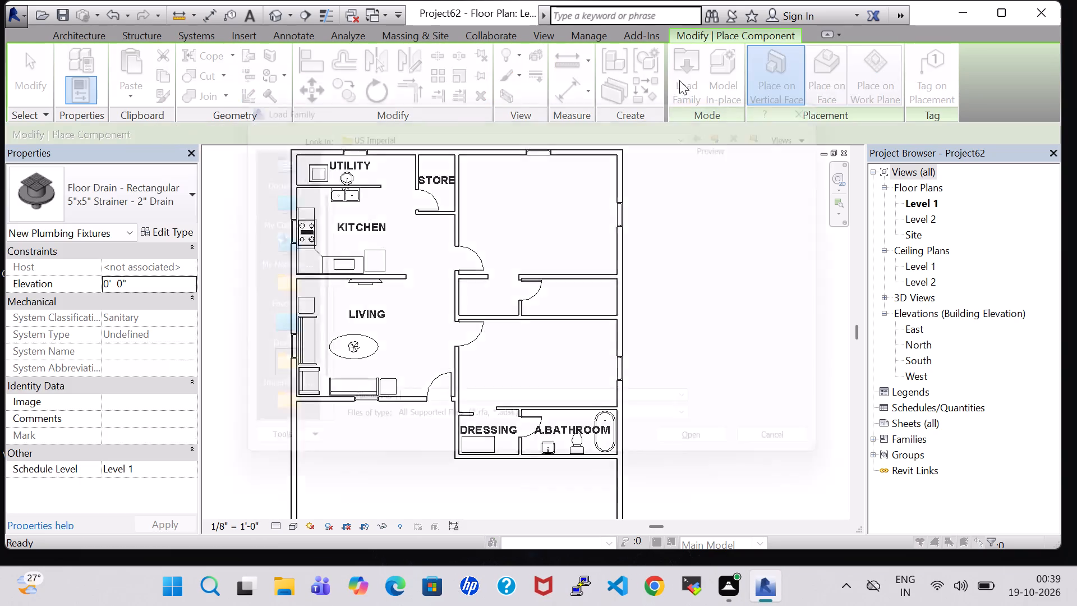
double_click(630, 384)
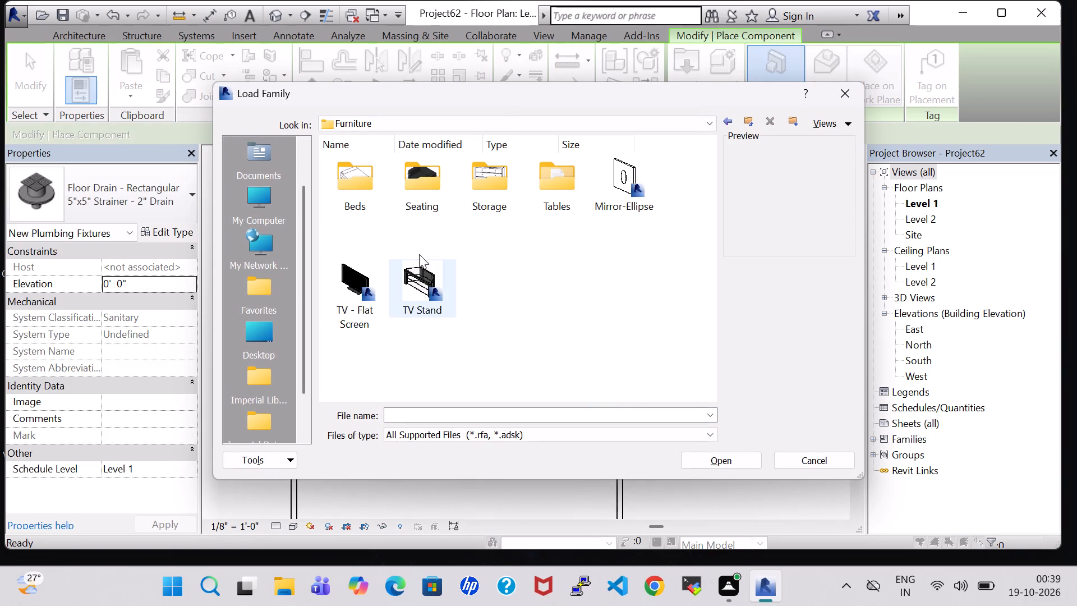
double_click(351, 180)
click(351, 188)
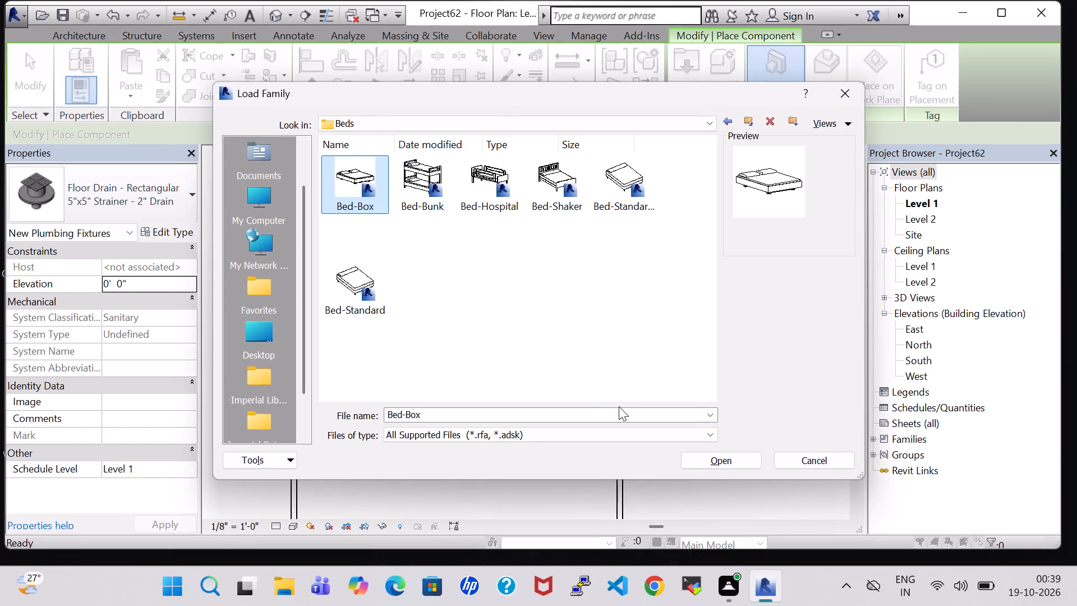
click(710, 463)
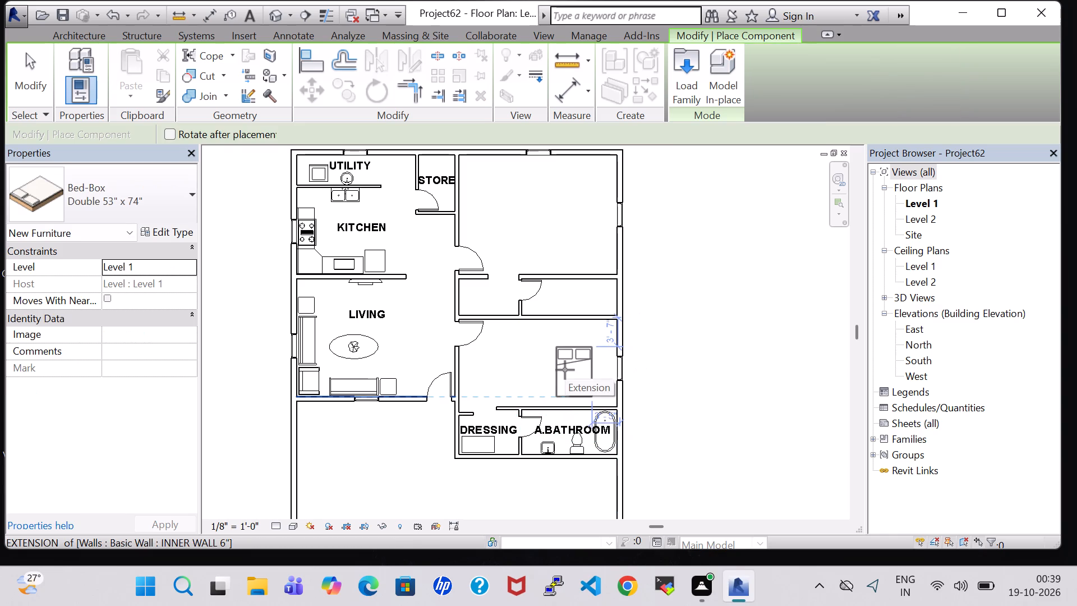
Place the Double 53" x 74" bed in the south bedroom, headboard toward the east window, and nudge it close to the wall.
key(space)
key(space)
key(space)
scroll(565, 370, up, 2)
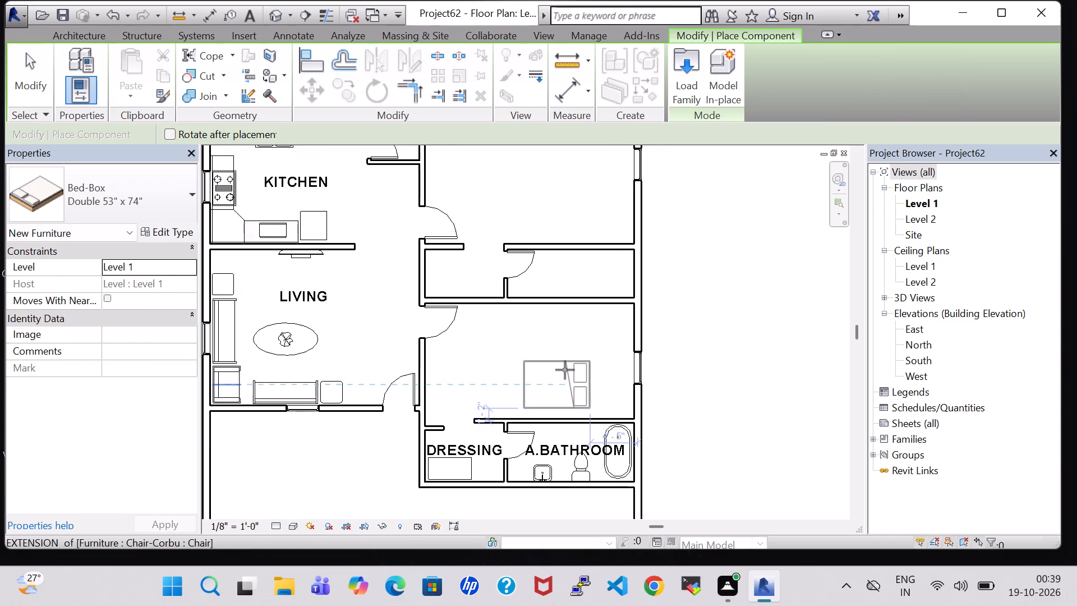
scroll(565, 370, up, 2)
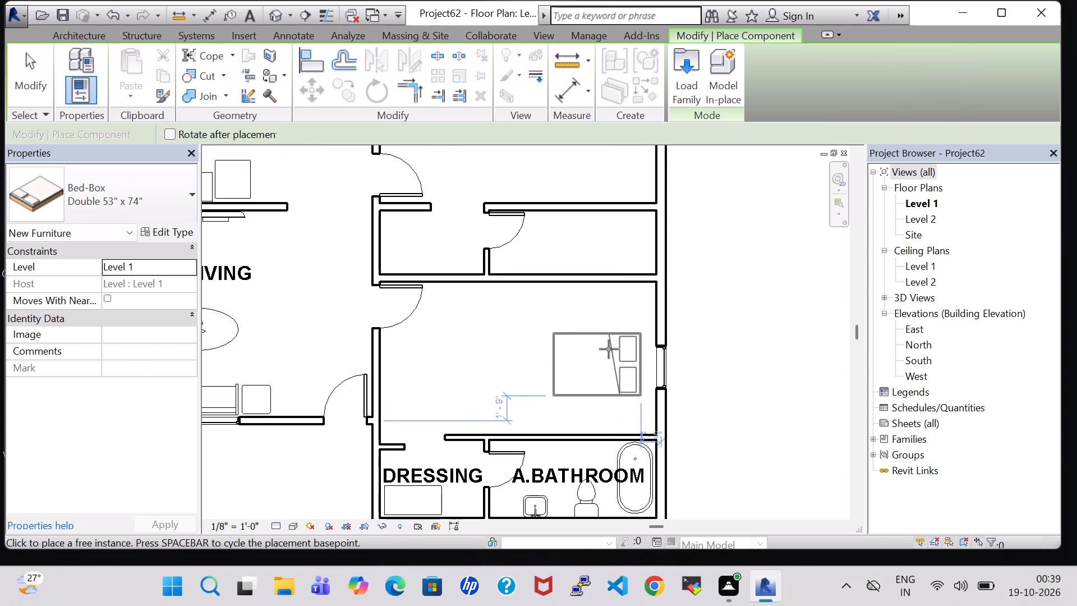
click(612, 350)
key(Escape)
key(Escape)
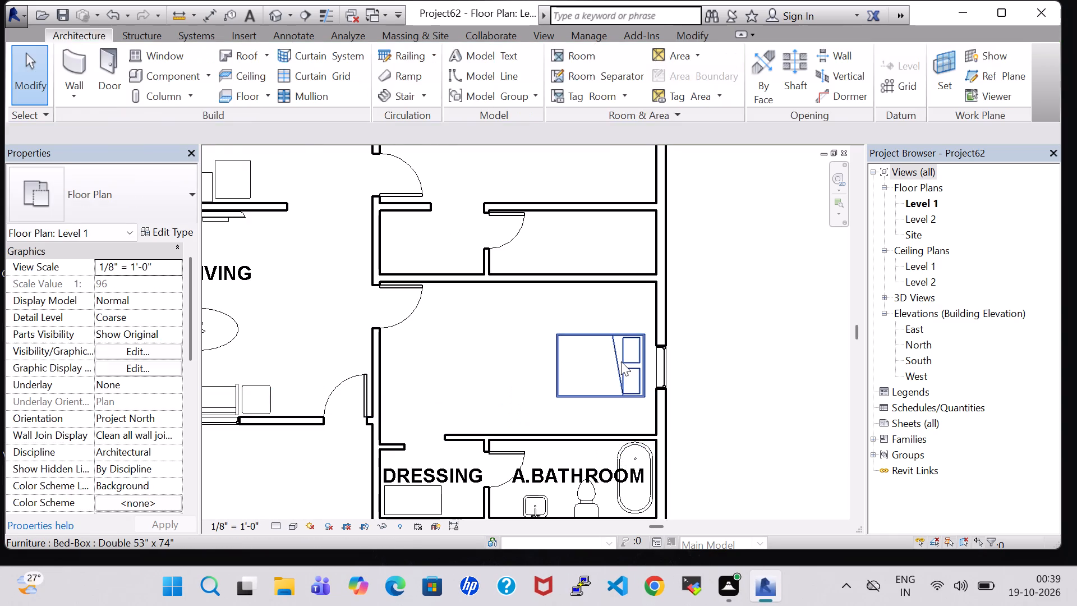
click(621, 361)
key(Right)
key(Right)
key(Right)
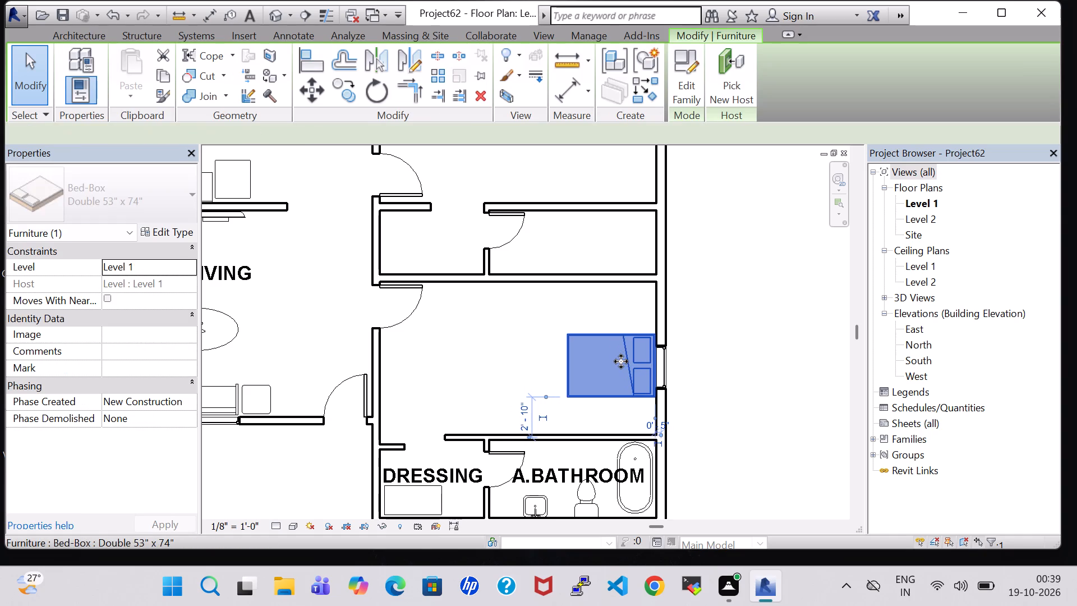
click(758, 365)
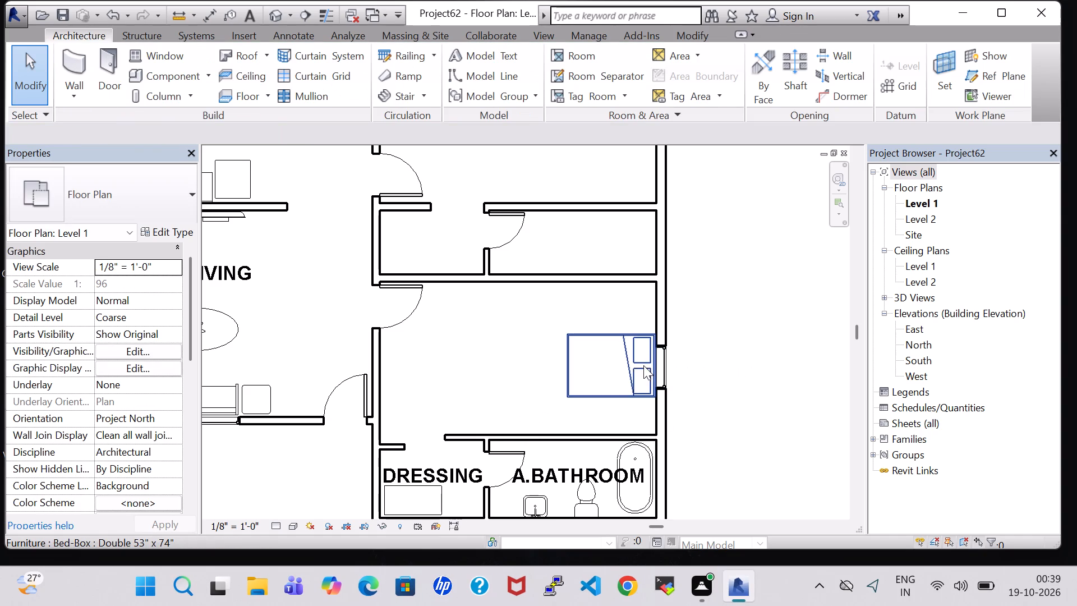
click(639, 365)
key(Left)
click(708, 365)
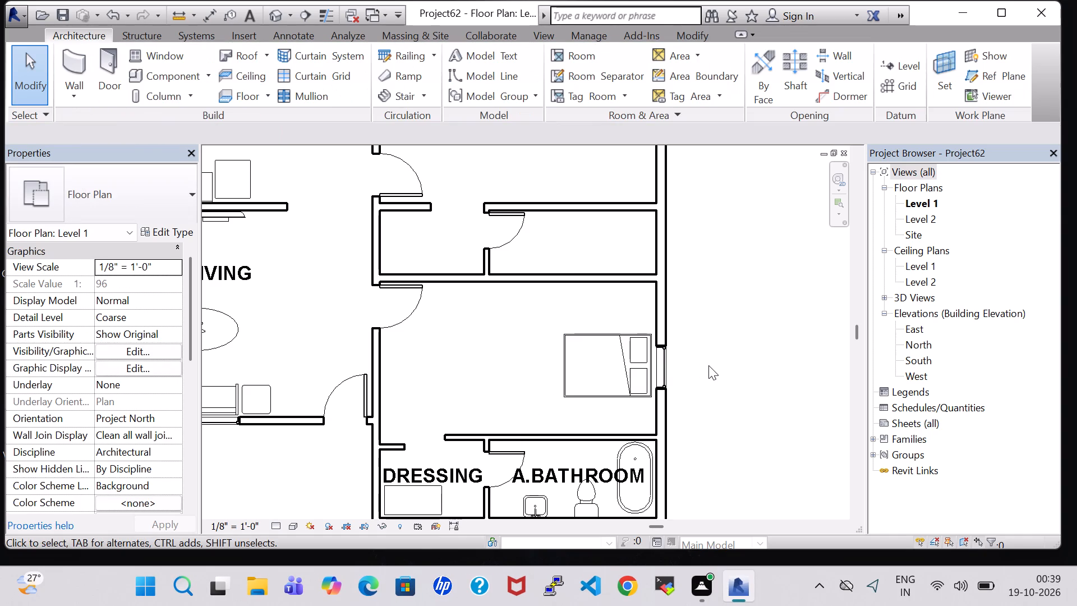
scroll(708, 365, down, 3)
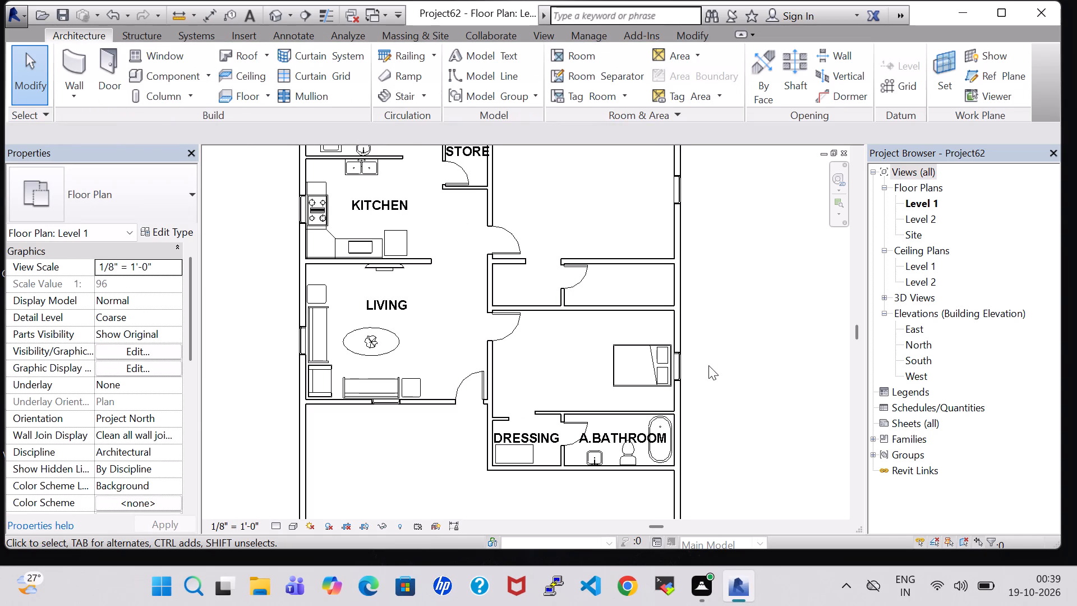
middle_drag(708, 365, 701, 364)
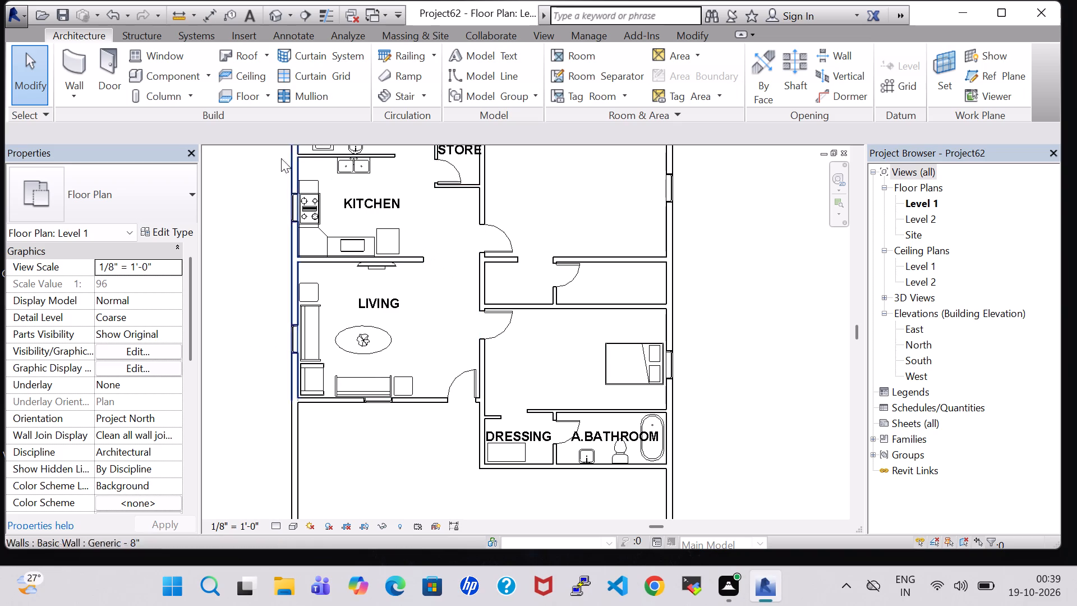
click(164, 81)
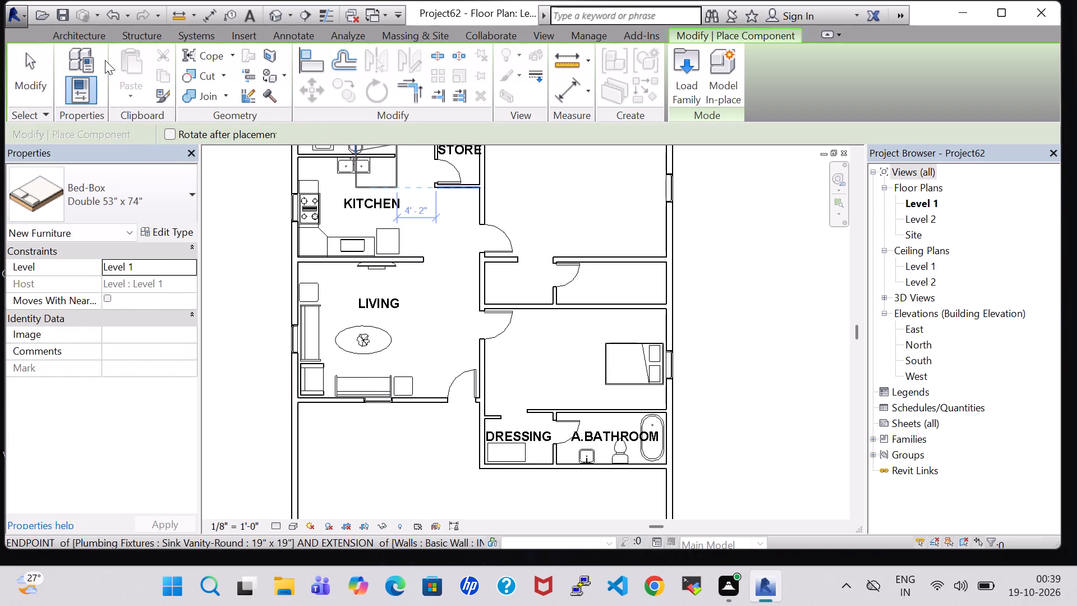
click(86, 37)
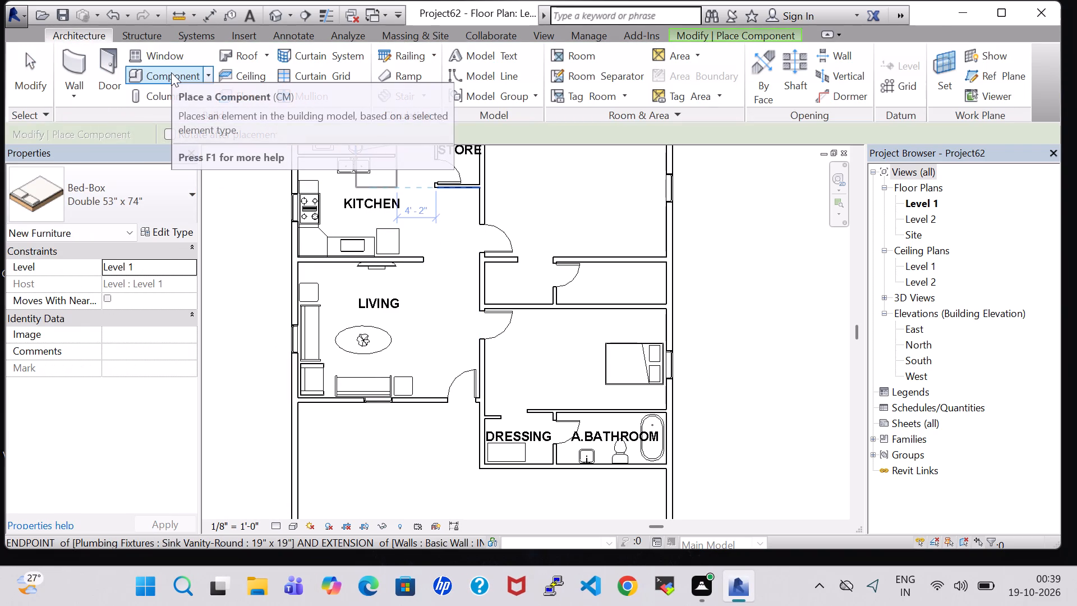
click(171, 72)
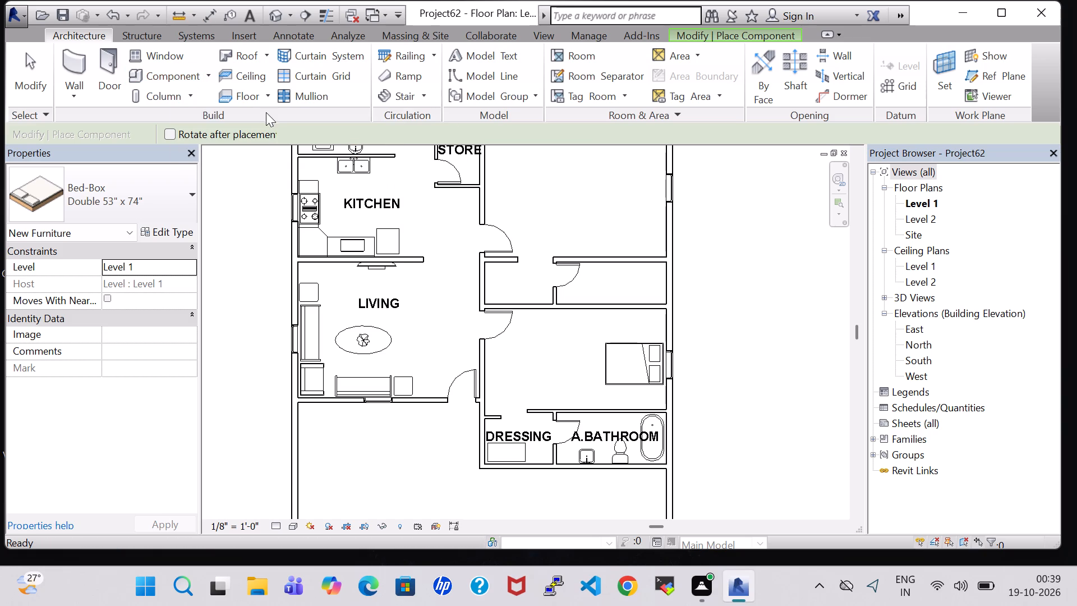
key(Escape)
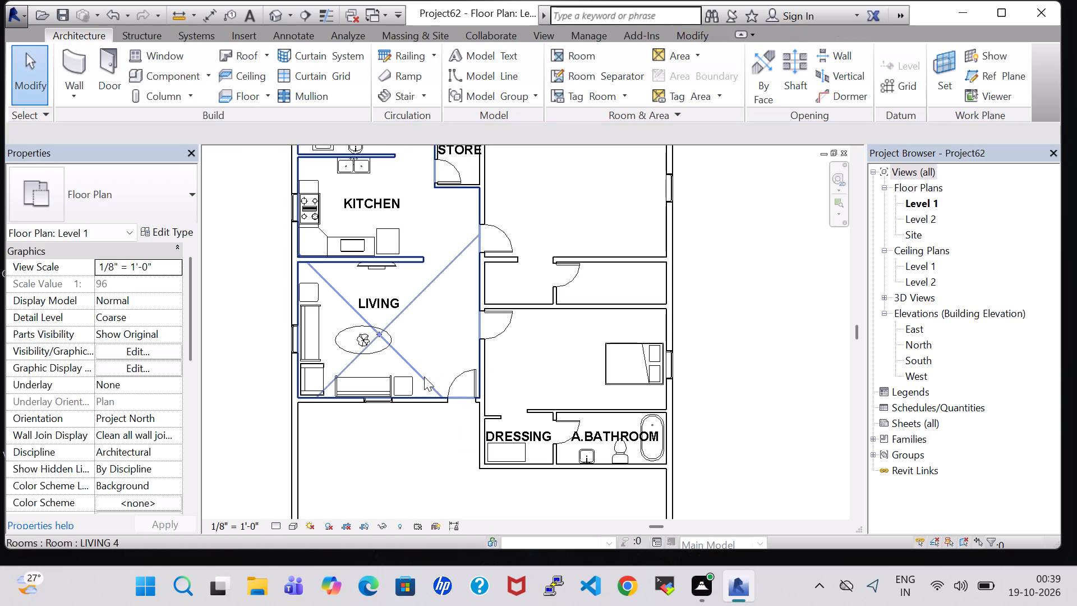
Create two more 24" x 24" end tables like the living room's, one on each side of the bed's head.
click(410, 377)
right_click(410, 377)
click(532, 296)
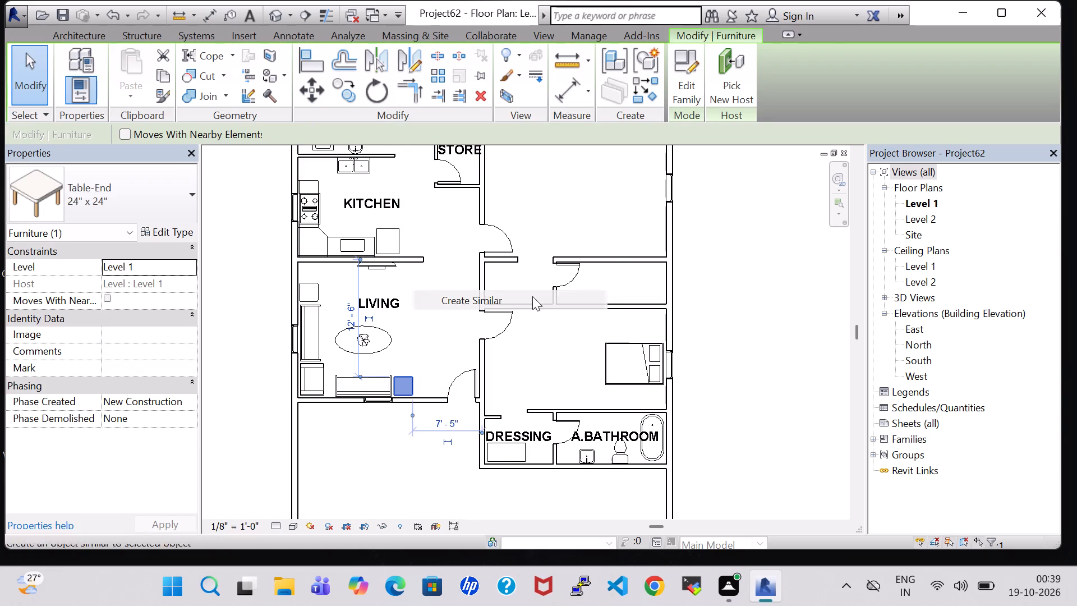
scroll(639, 333, up, 6)
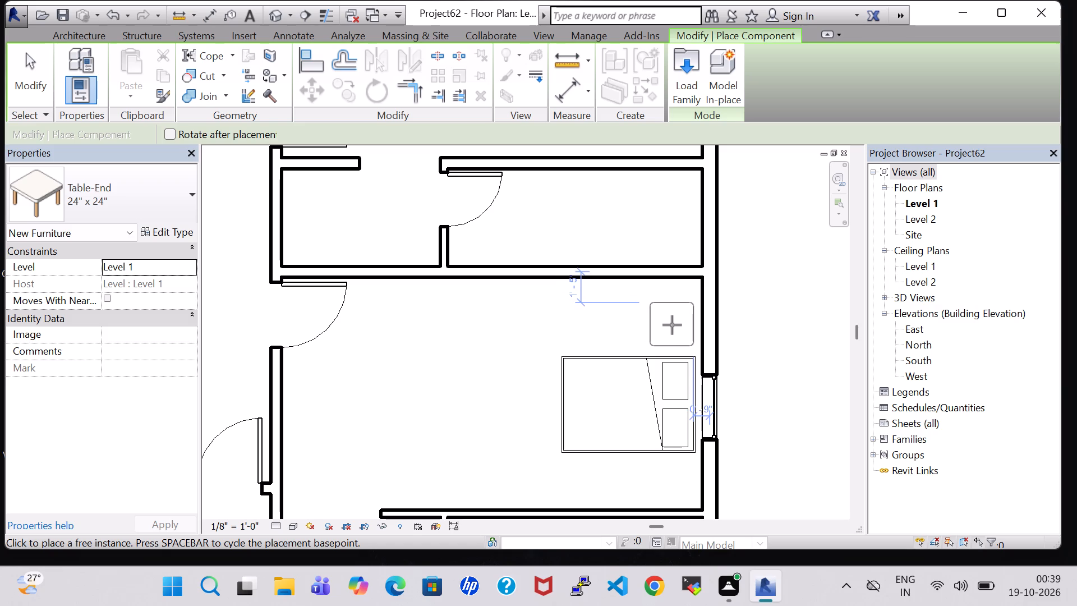
click(672, 325)
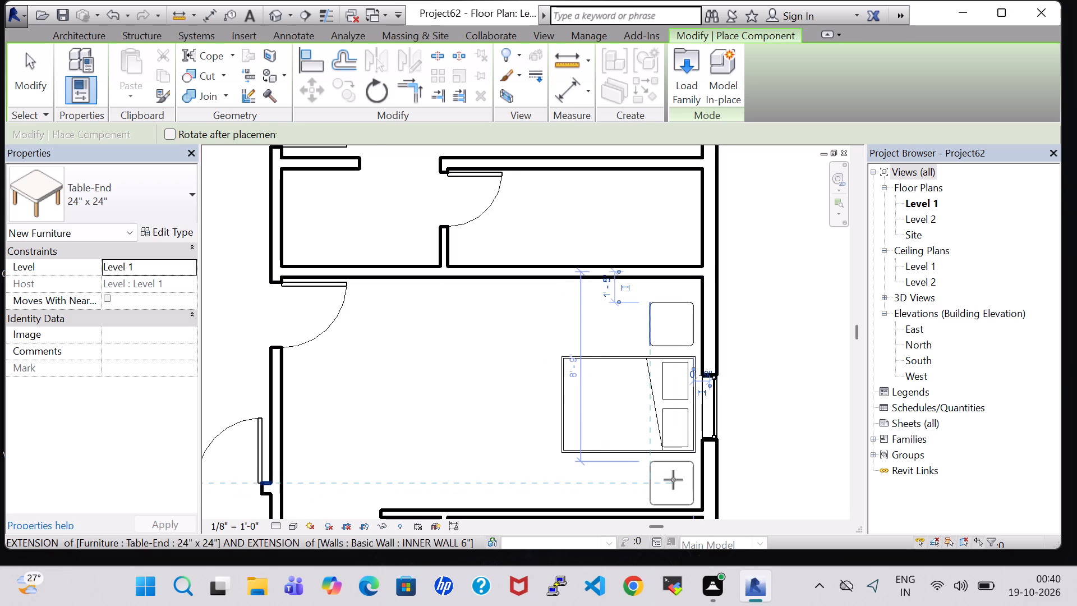
scroll(673, 480, up, 3)
click(673, 480)
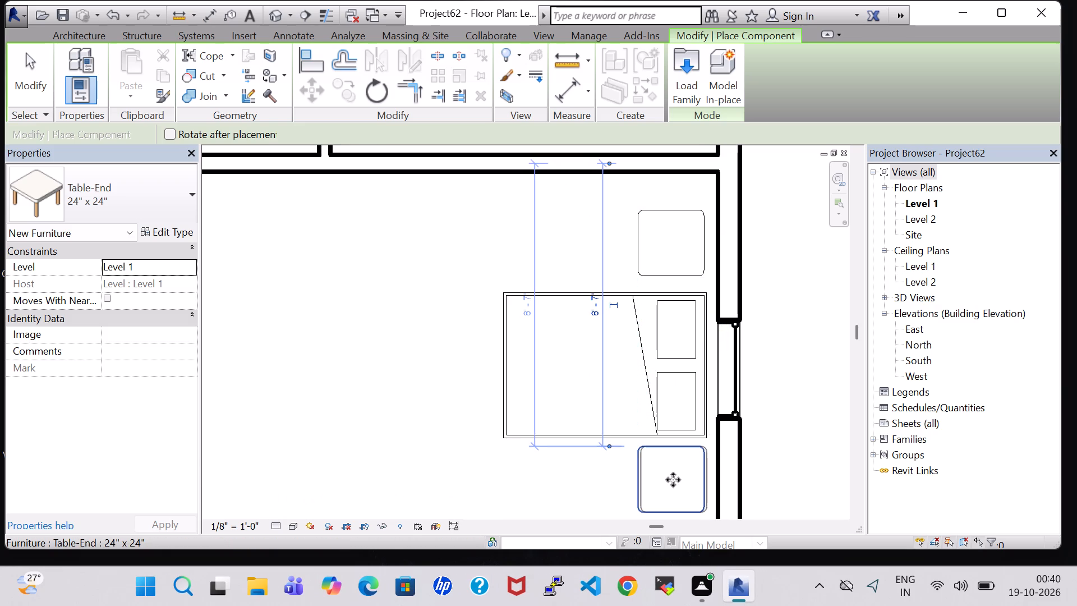
key(Escape)
key(Escape)
Nudge both bedside end tables slightly east toward the window wall and shift the bed slightly north between them.
click(674, 255)
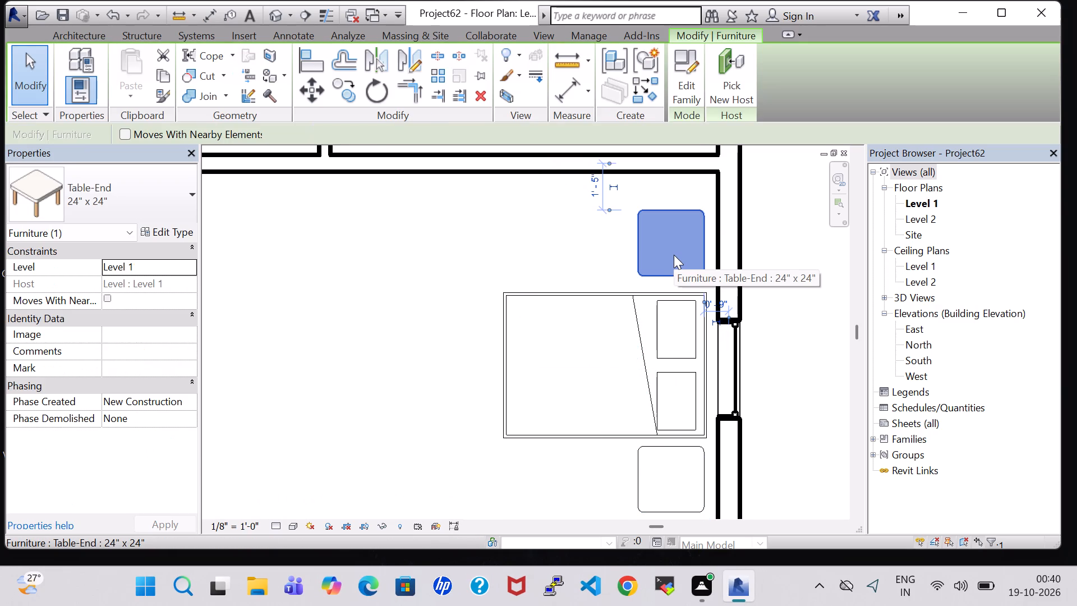
key(Right)
key(Right)
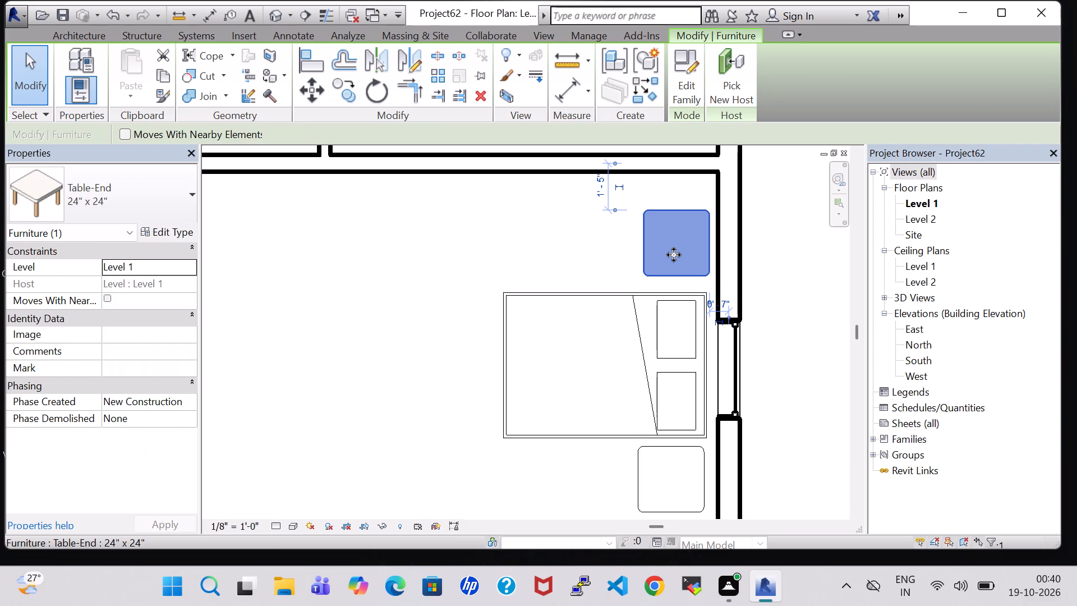
key(Right)
click(836, 306)
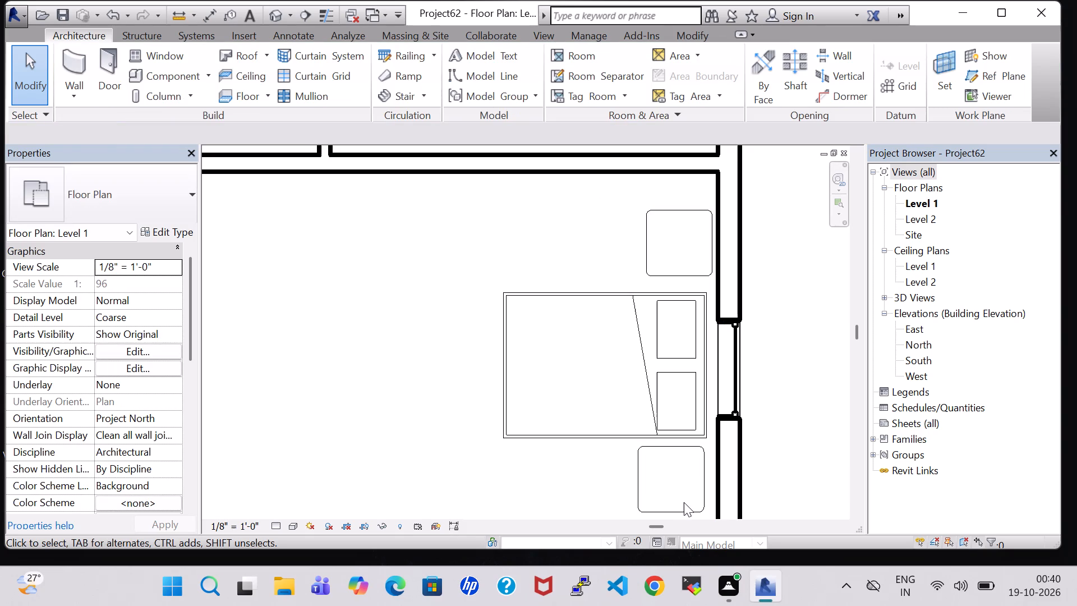
click(691, 514)
key(Right)
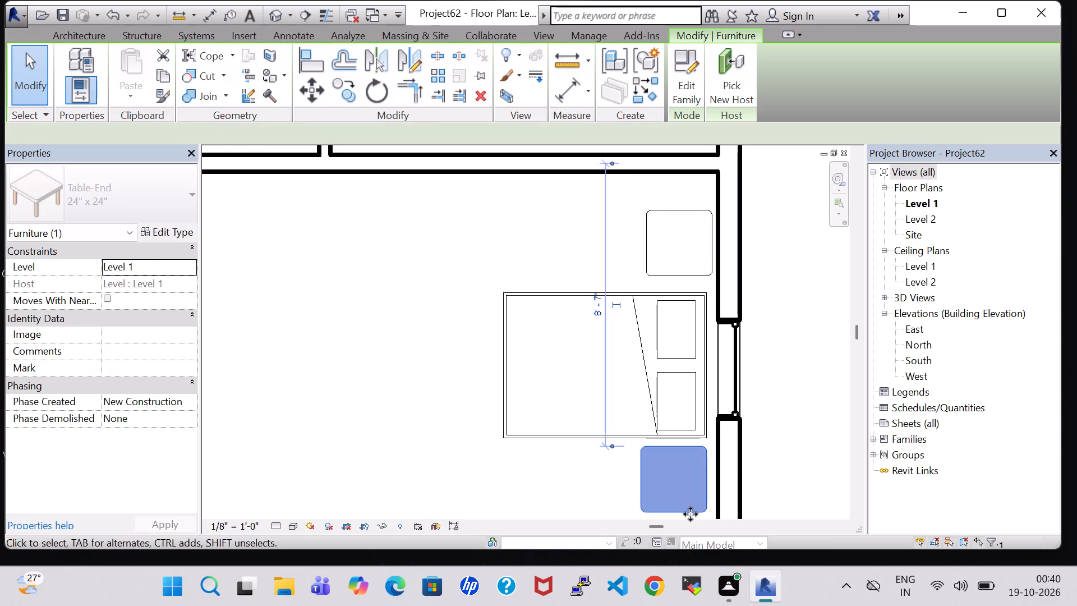
key(Right)
key(Right)
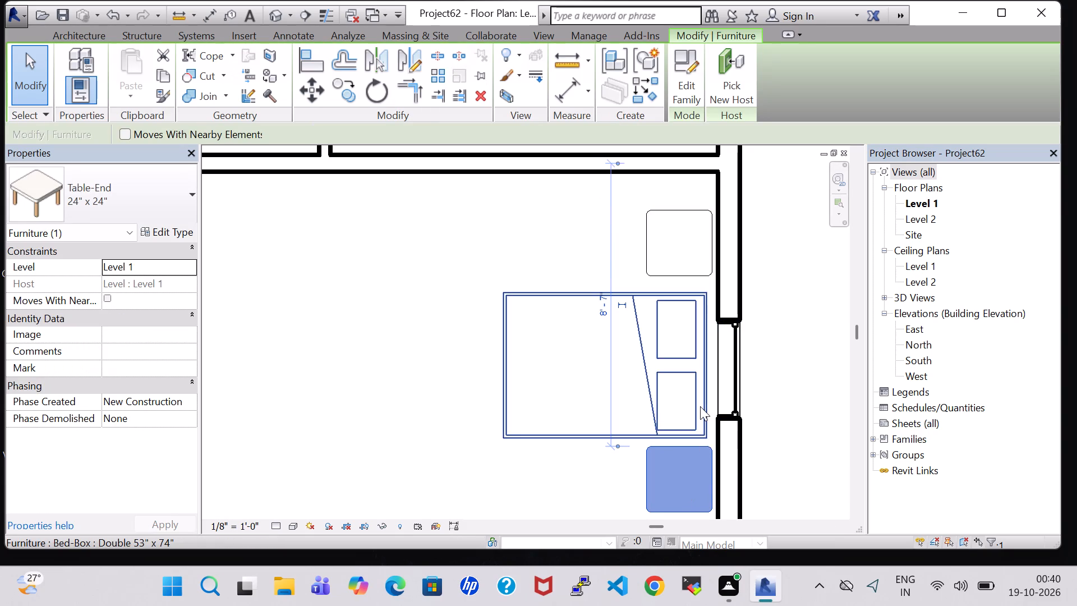
click(700, 406)
key(Up)
click(832, 356)
Load the Seating-Auditorium family from the Furniture, Seating library and place two chairs side by side near the bedroom's south wall.
scroll(830, 356, down, 3)
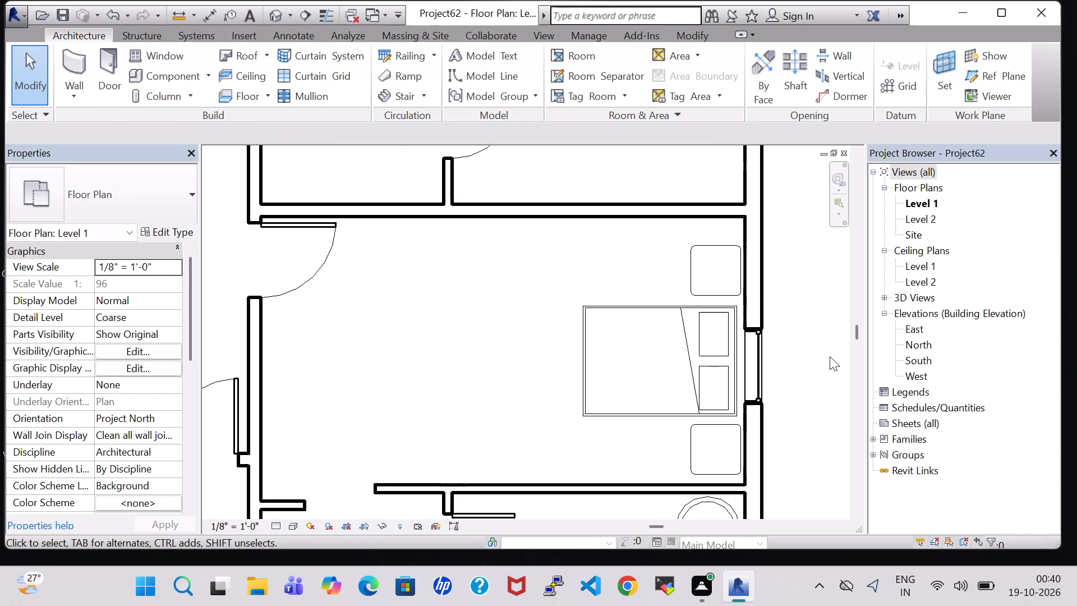
scroll(830, 356, down, 2)
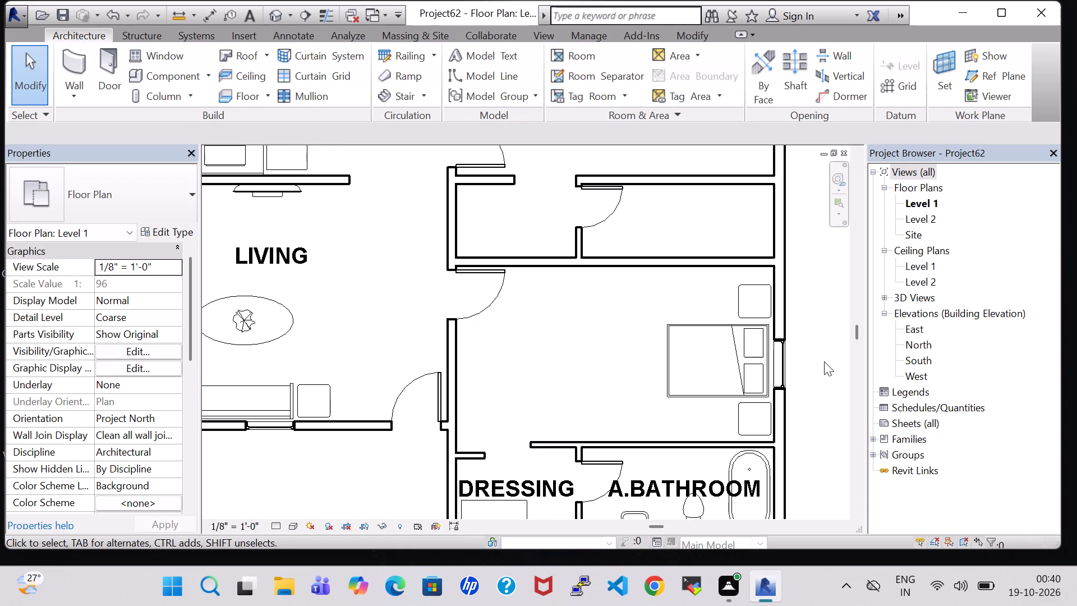
click(160, 73)
click(687, 70)
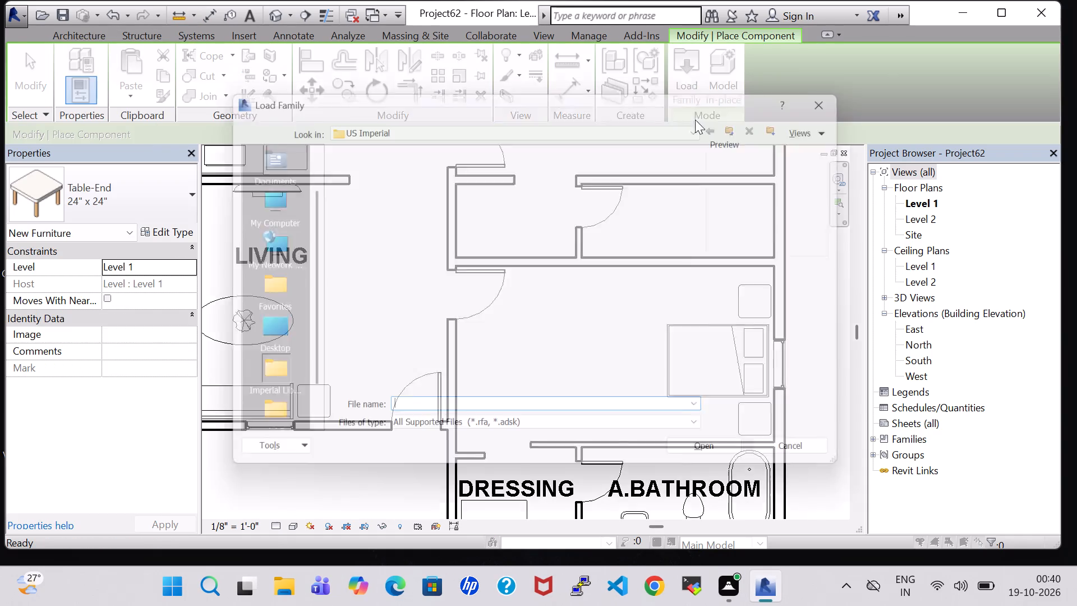
double_click(616, 379)
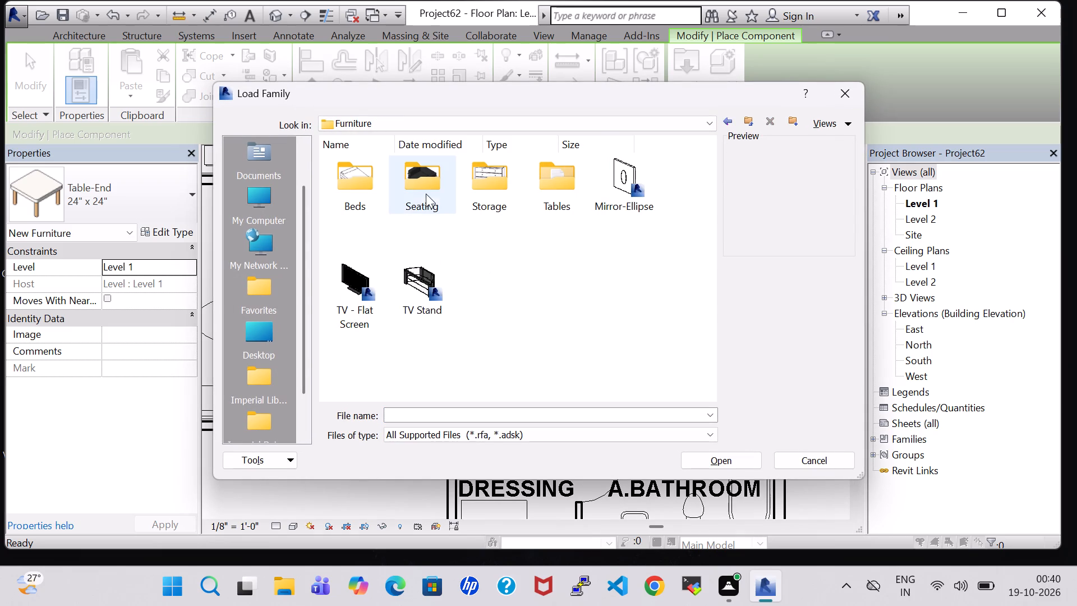
double_click(425, 185)
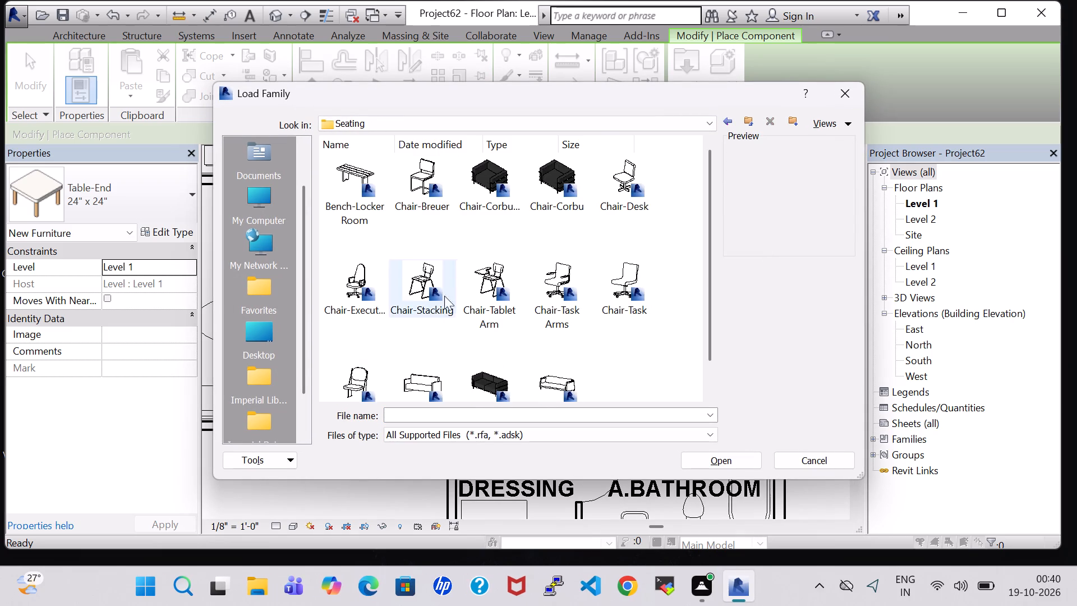
click(351, 371)
click(755, 455)
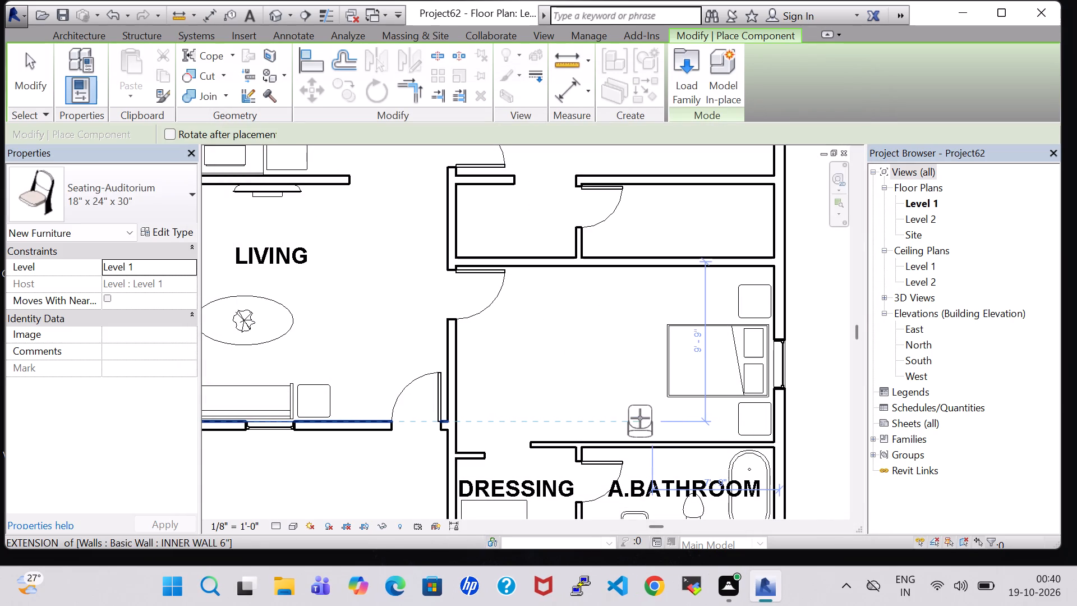
click(640, 418)
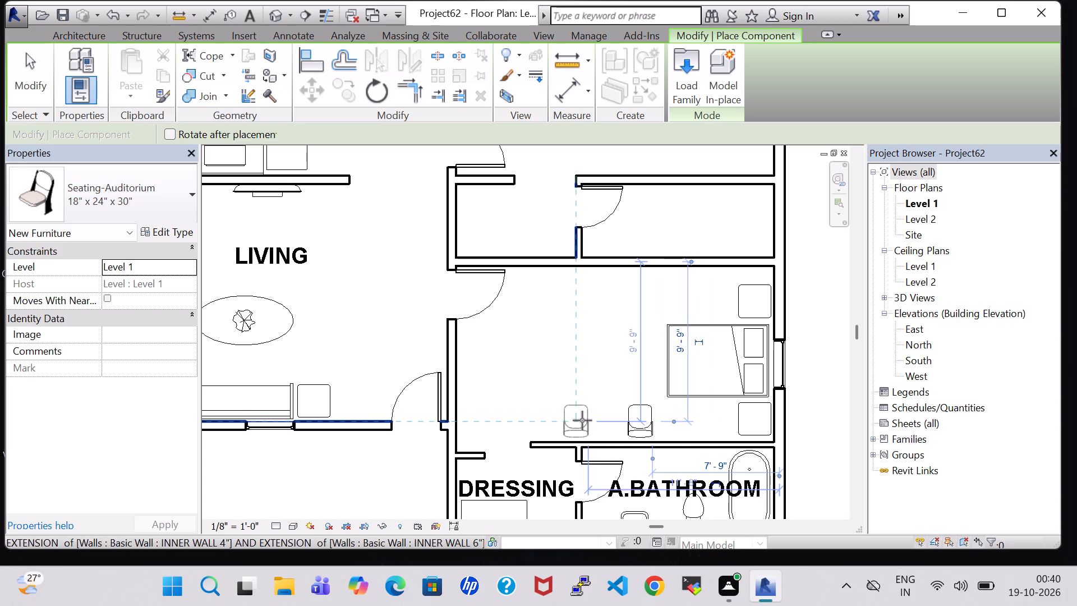
click(594, 420)
key(Escape)
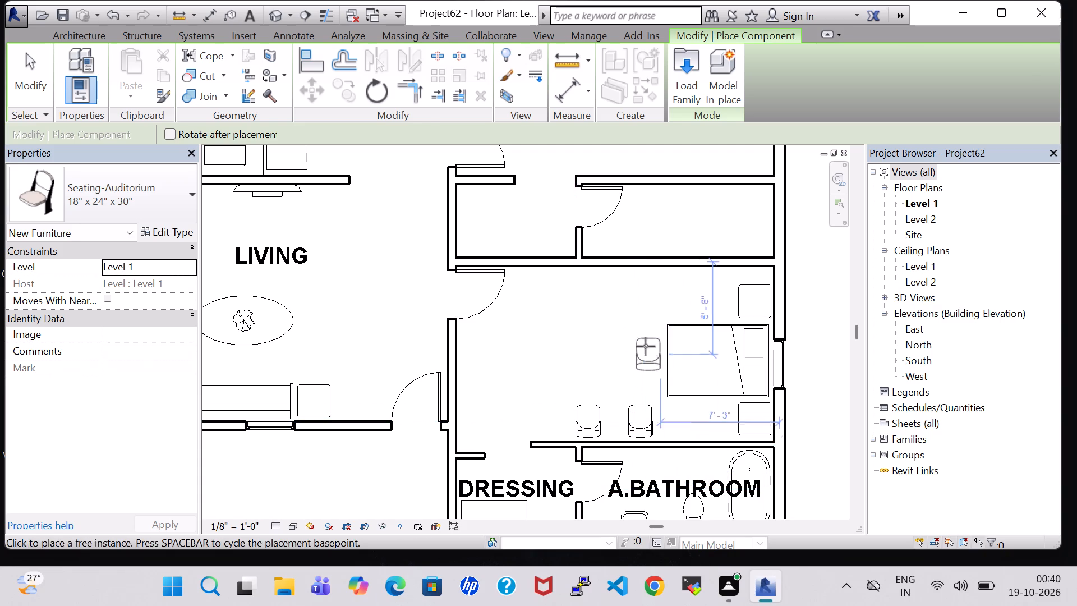
key(Escape)
Load the Table-Coffee family from the Furniture, Tables library and place a 24" x 24" x 24" table just north of the two chairs.
click(161, 73)
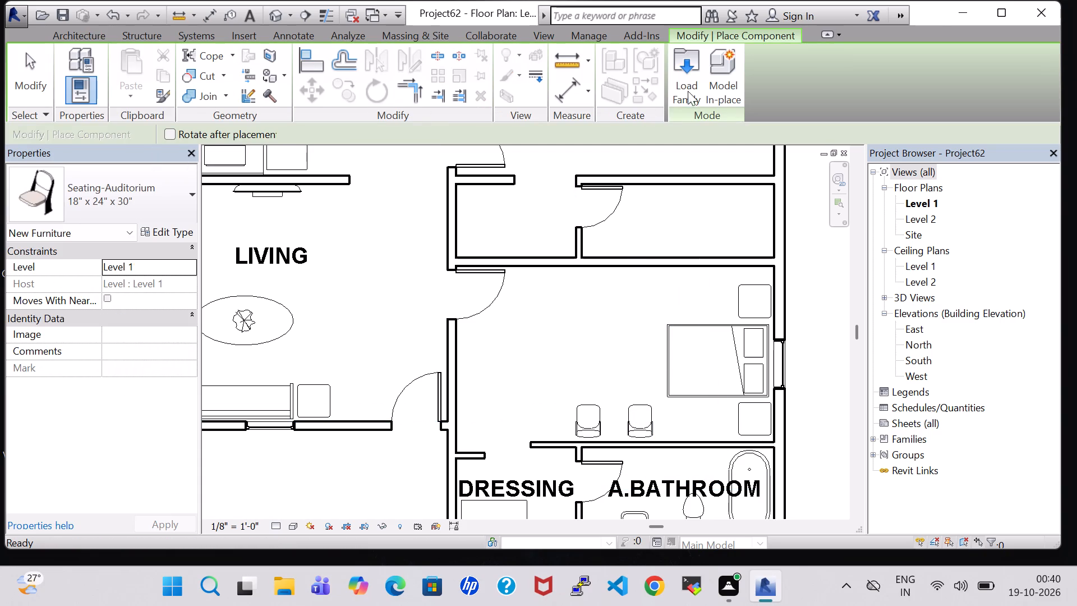
click(691, 86)
double_click(626, 372)
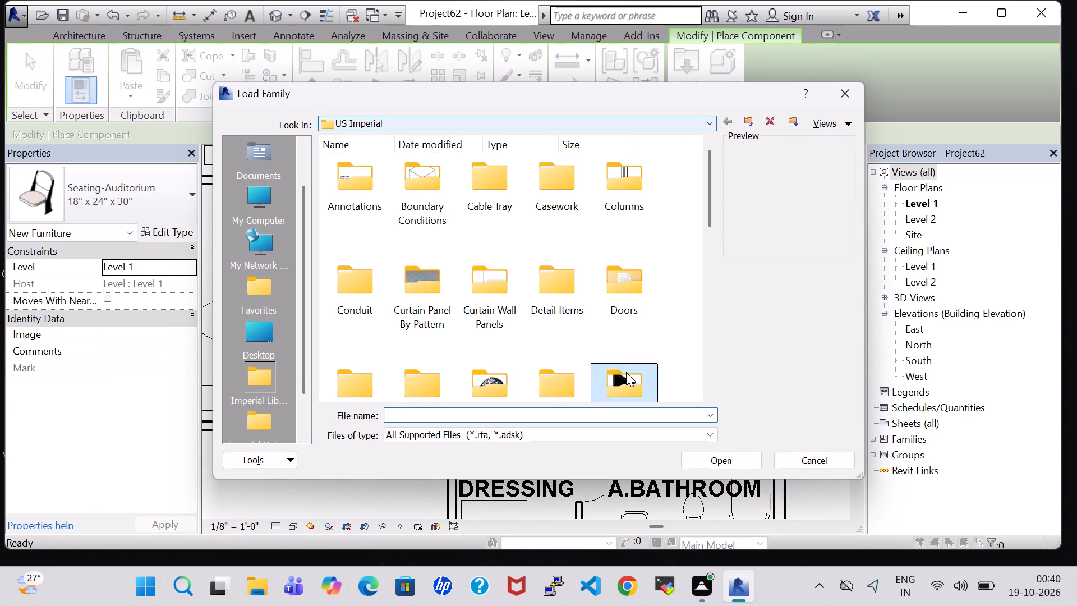
double_click(558, 196)
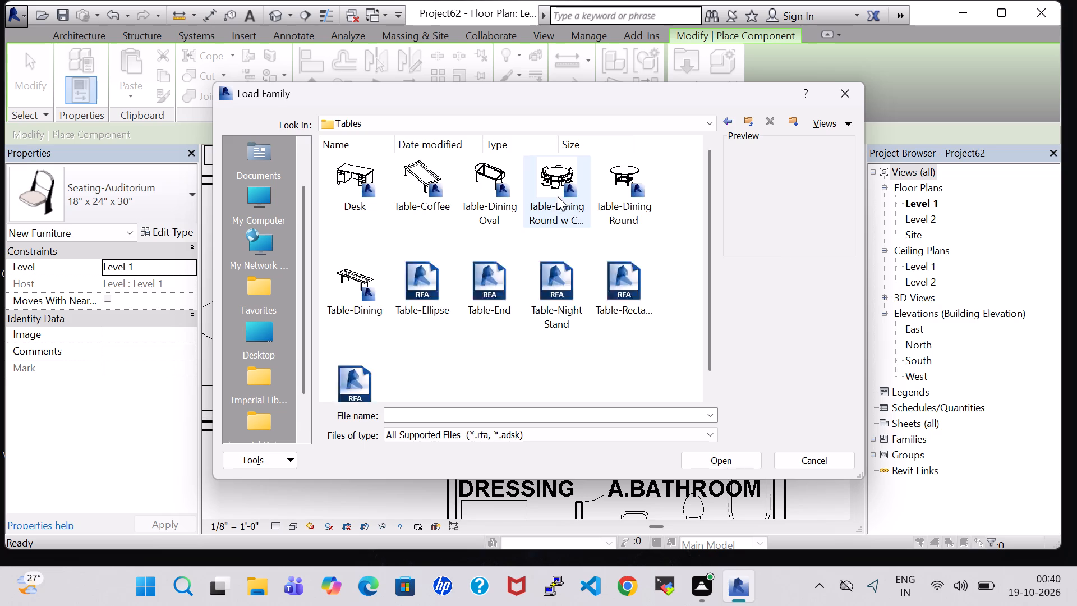
click(419, 187)
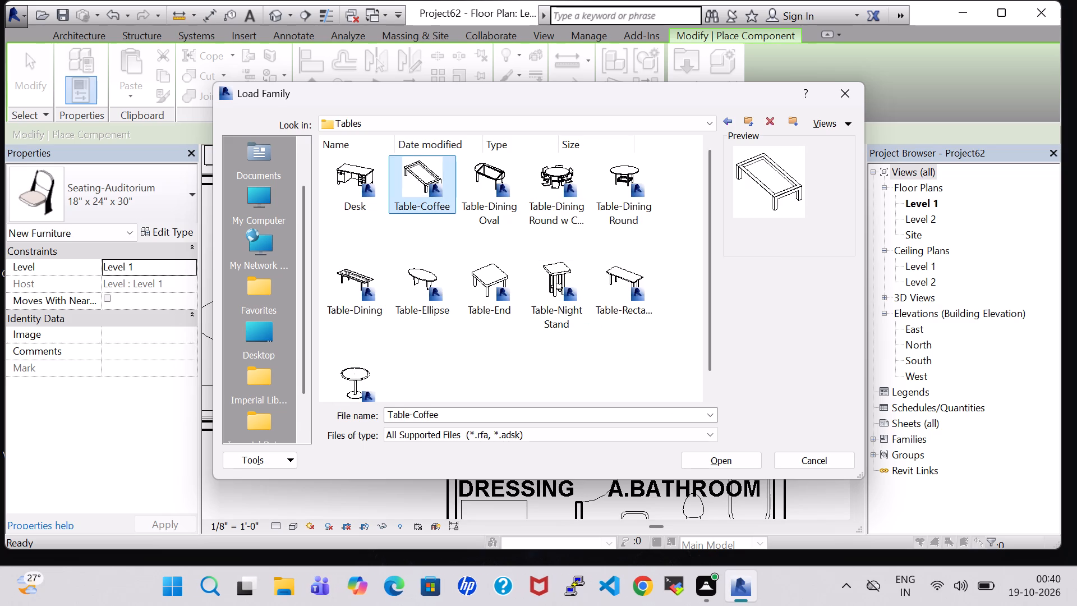
click(712, 458)
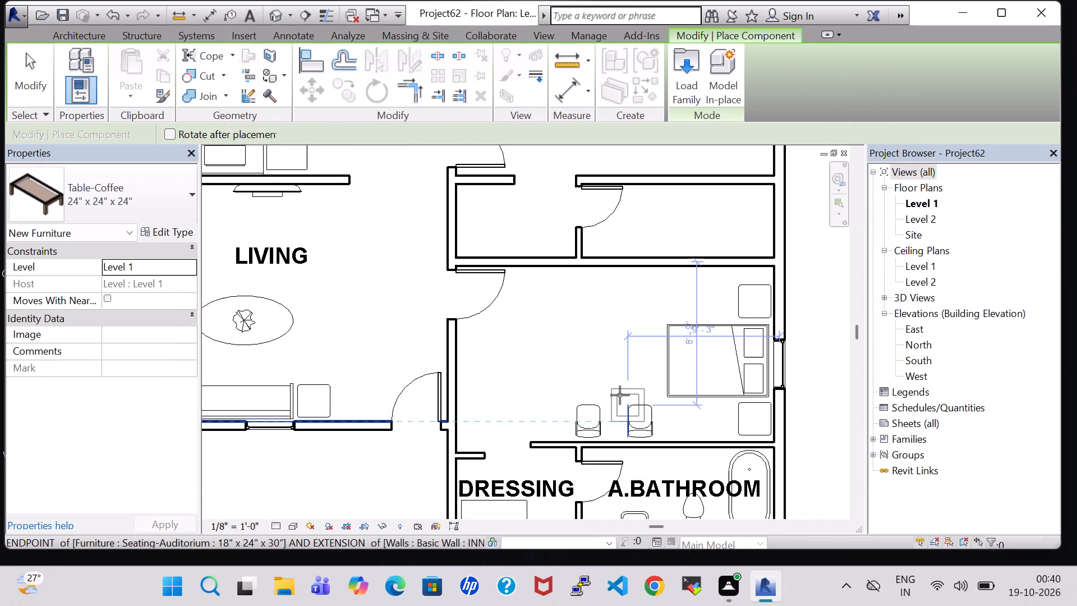
click(614, 385)
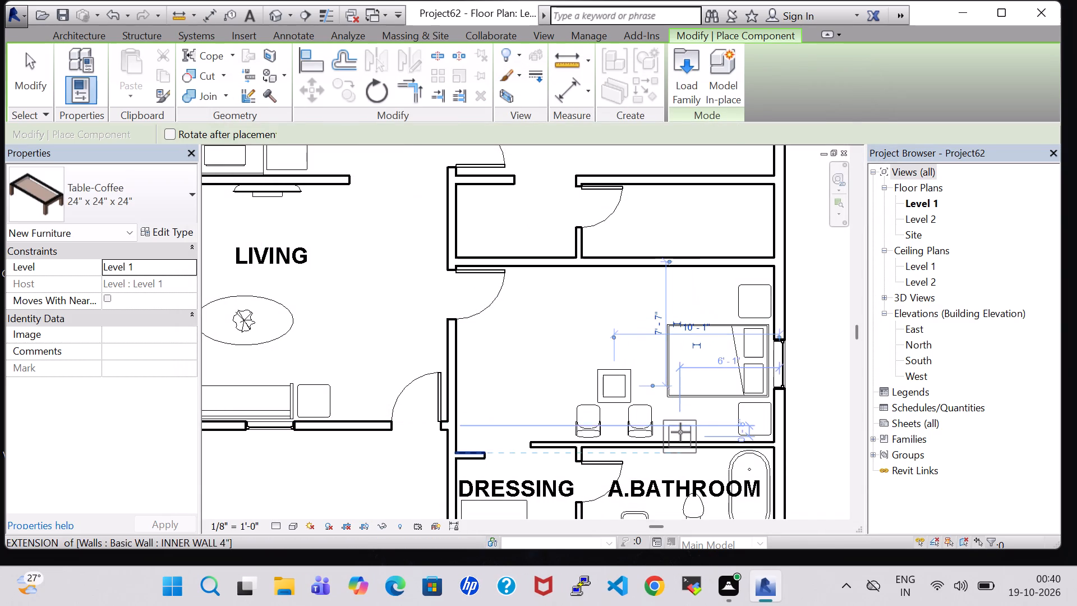
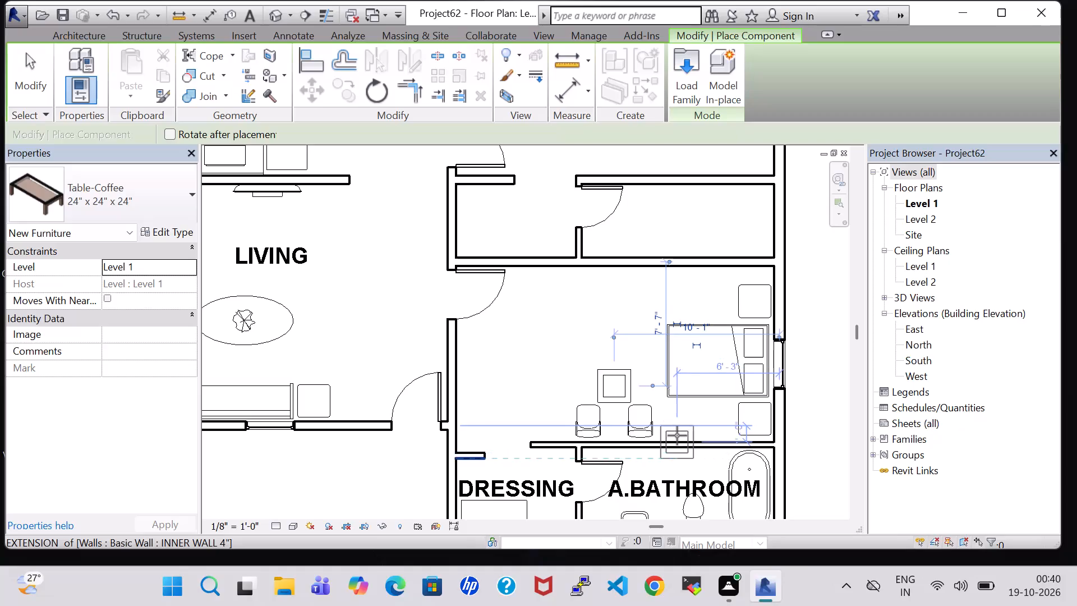
Stop placing coffee tables and nudge the bedroom's coffee table south toward the two chairs.
key(Escape)
key(Escape)
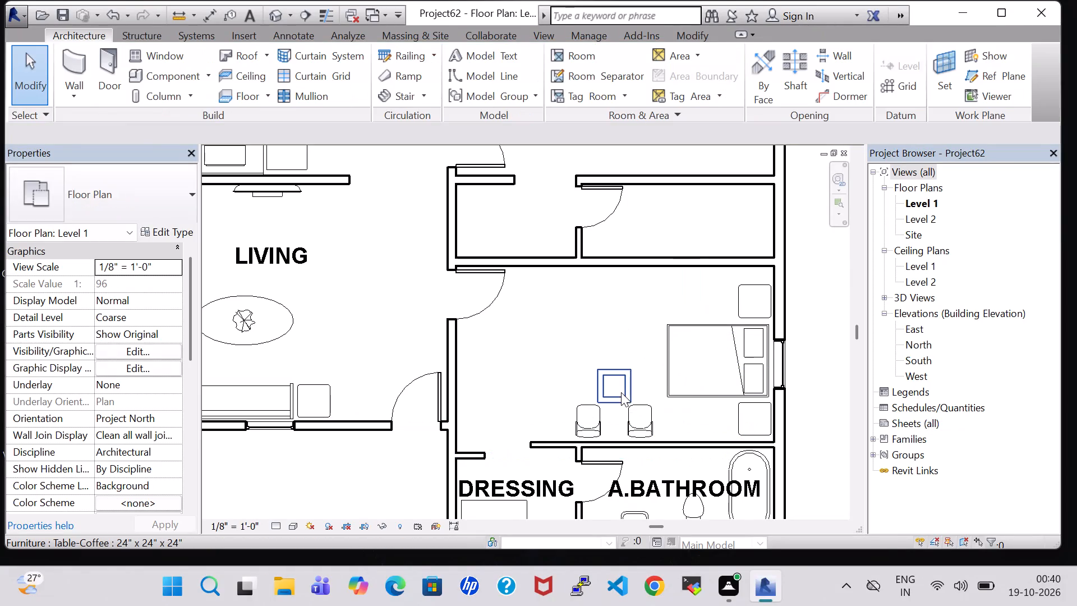
click(621, 392)
key(Down)
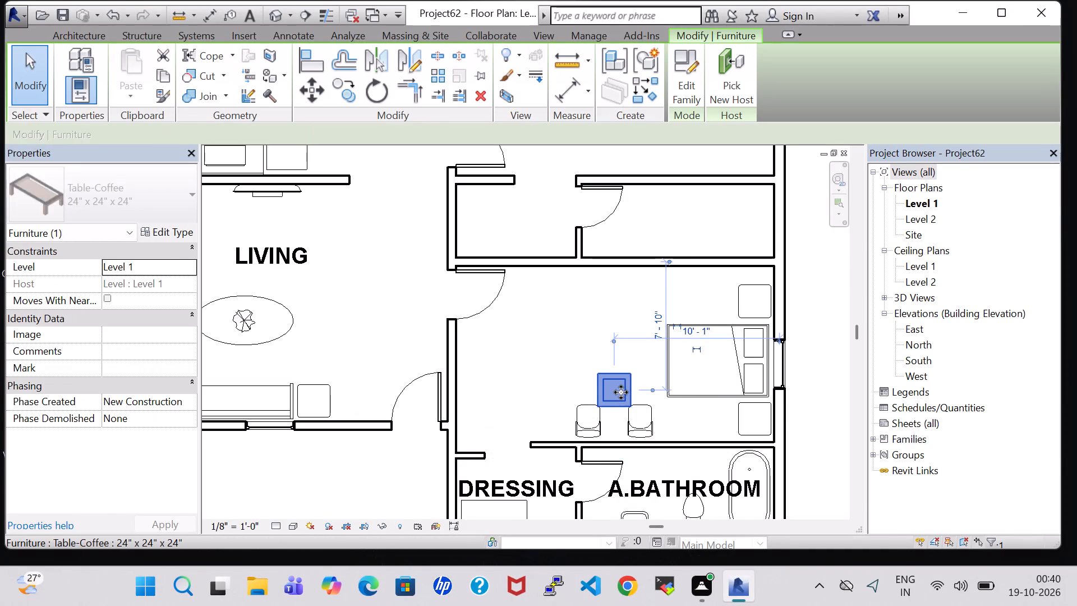
key(Down)
key(Down)
key(Down)
Nudge both auditorium chairs south toward the bathroom wall, so each sits 10'-0" from the bedroom's north wall.
click(648, 426)
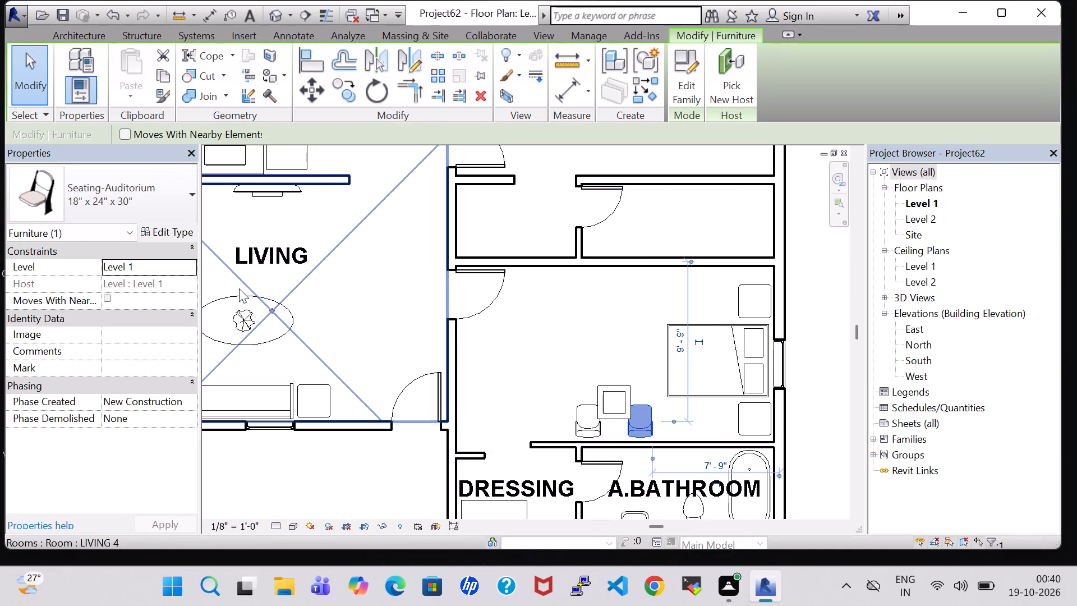
key(Up)
key(Up)
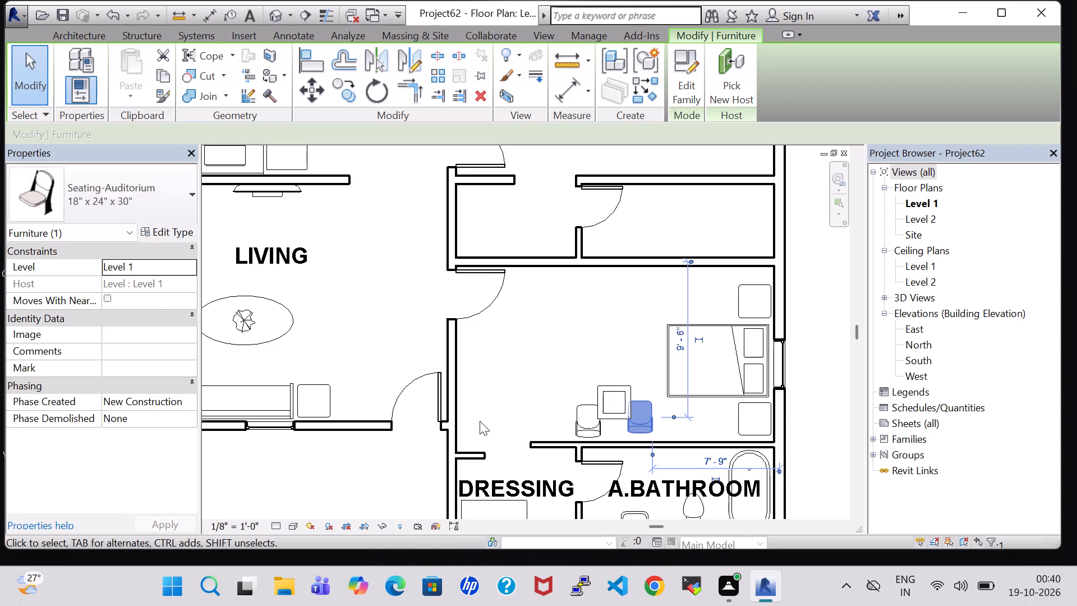
key(Down)
key(Down)
key(Down)
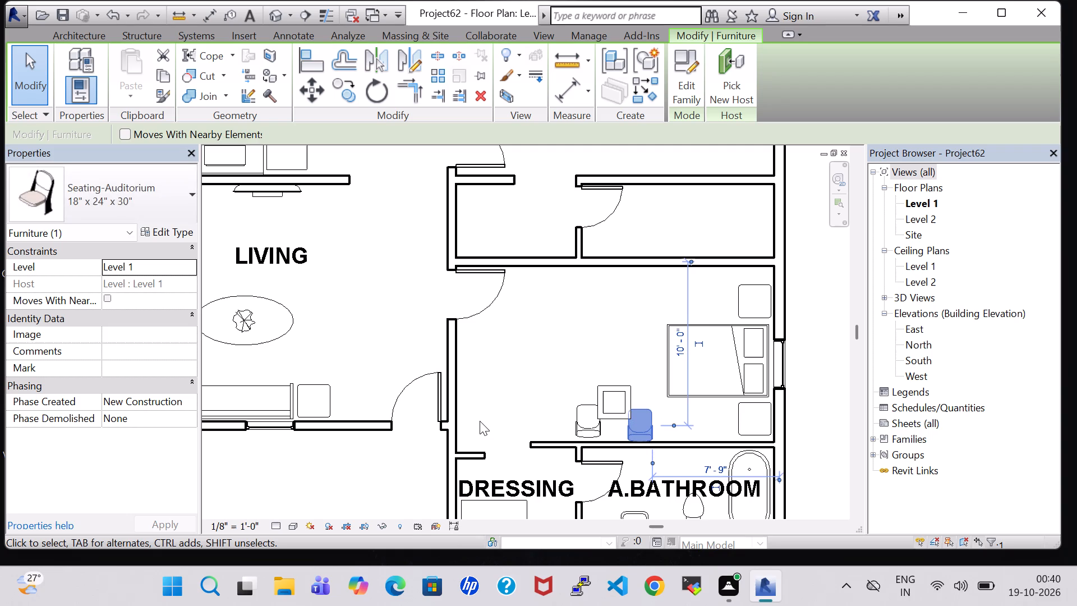
key(Up)
key(Up)
key(Down)
key(Down)
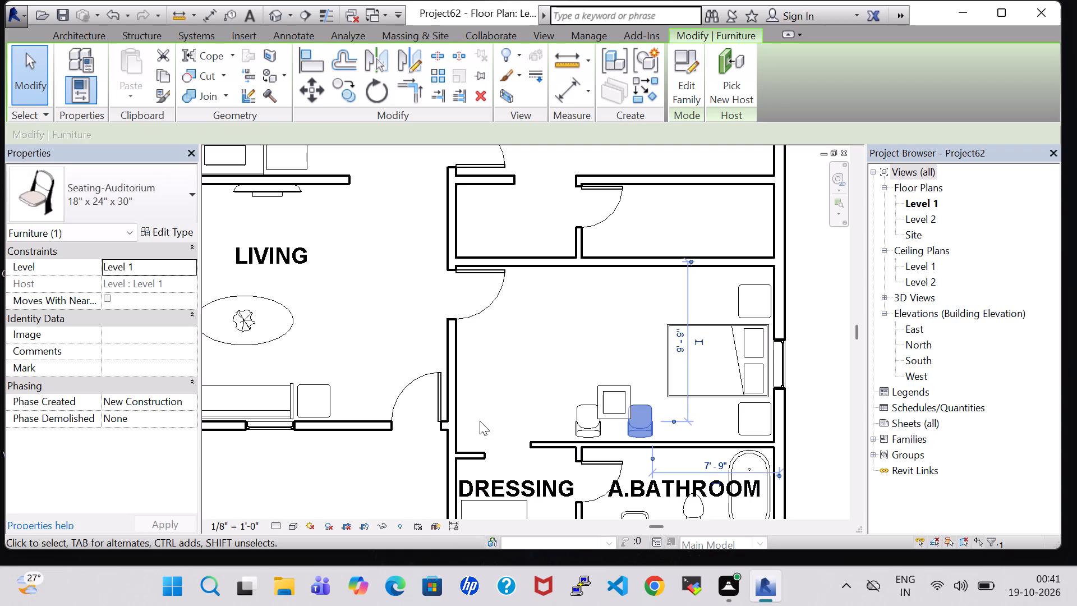
click(576, 421)
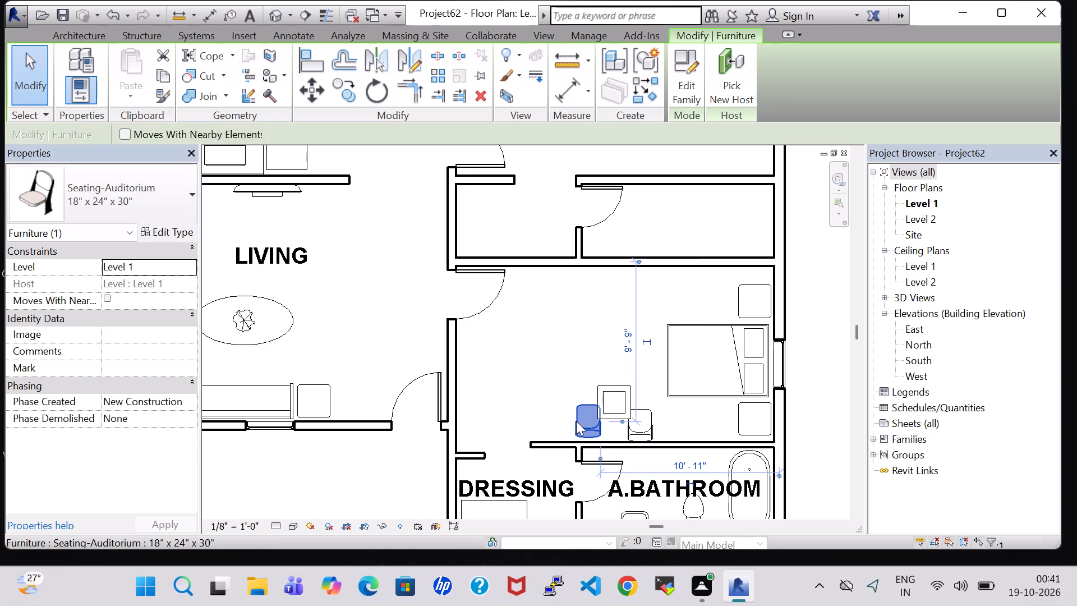
key(Down)
Nudge the coffee table north, clear of the chairs, to 7'-10" from the bedroom's north wall.
click(622, 410)
click(611, 394)
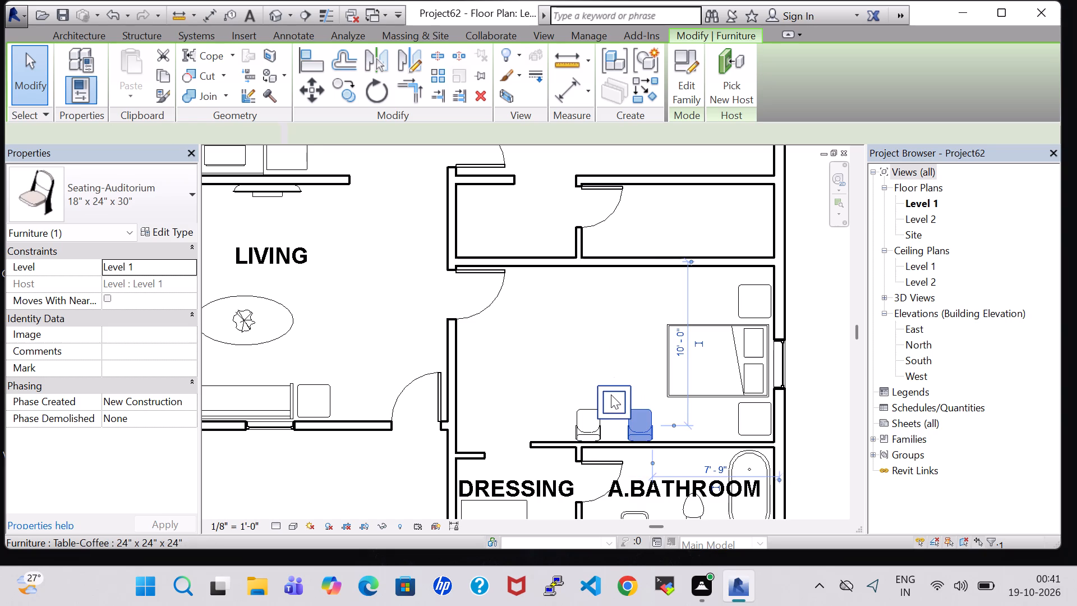
key(Up)
key(Up)
key(Up)
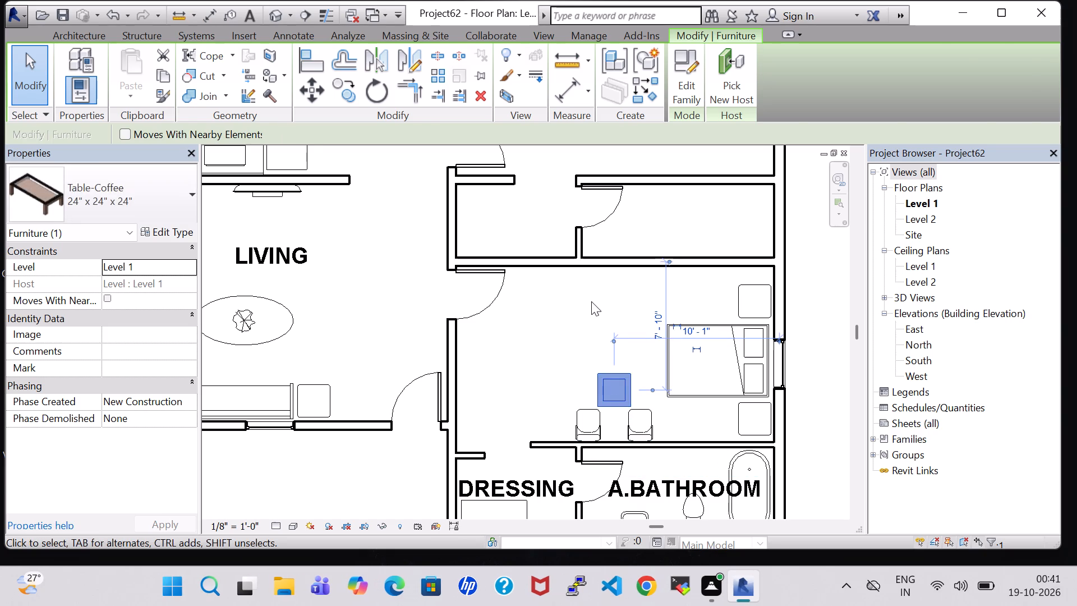
click(591, 301)
Nudge the west chair five increments west to widen the gap between the two chairs.
click(593, 433)
key(Left)
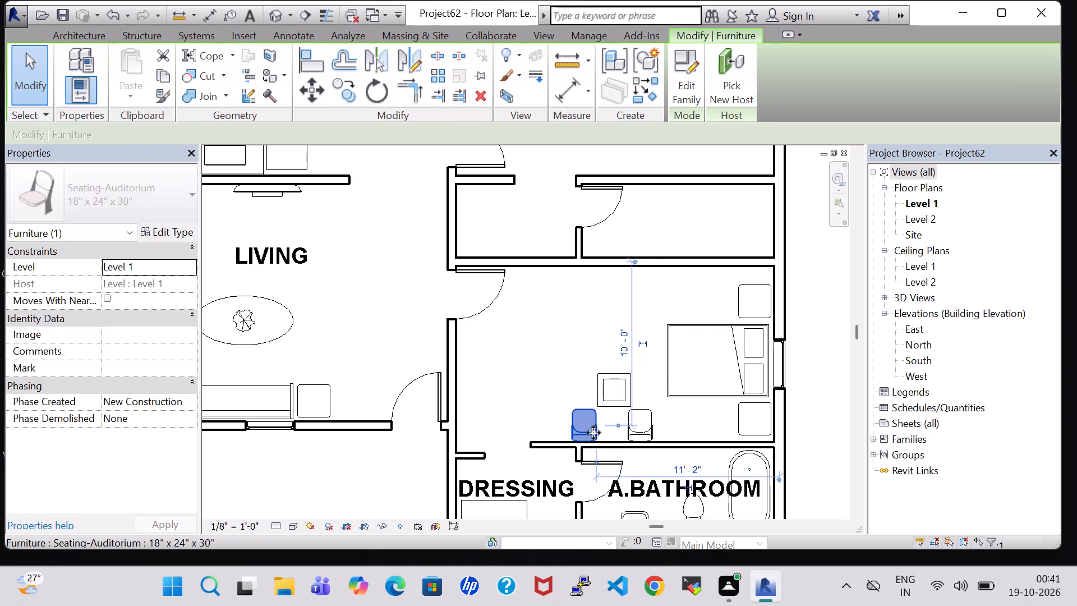
key(Left)
key(Left)
key(Left)
key(Left)
Nudge the coffee table west to 11'-1" from the window wall, and the east chair west to 8'-9".
click(622, 393)
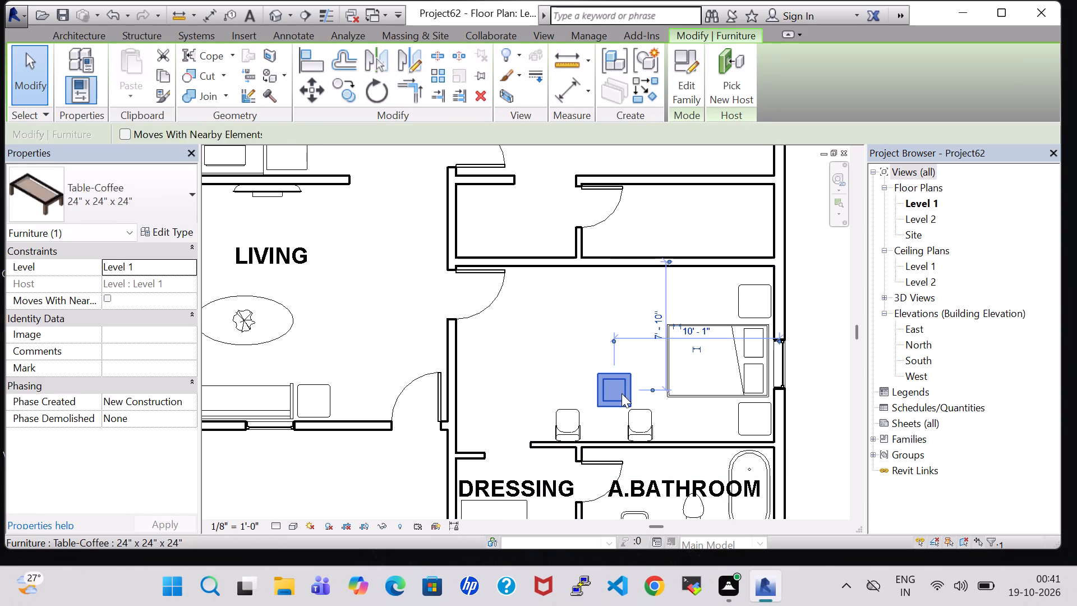
key(Left)
key(Left)
key(Left)
key(Left)
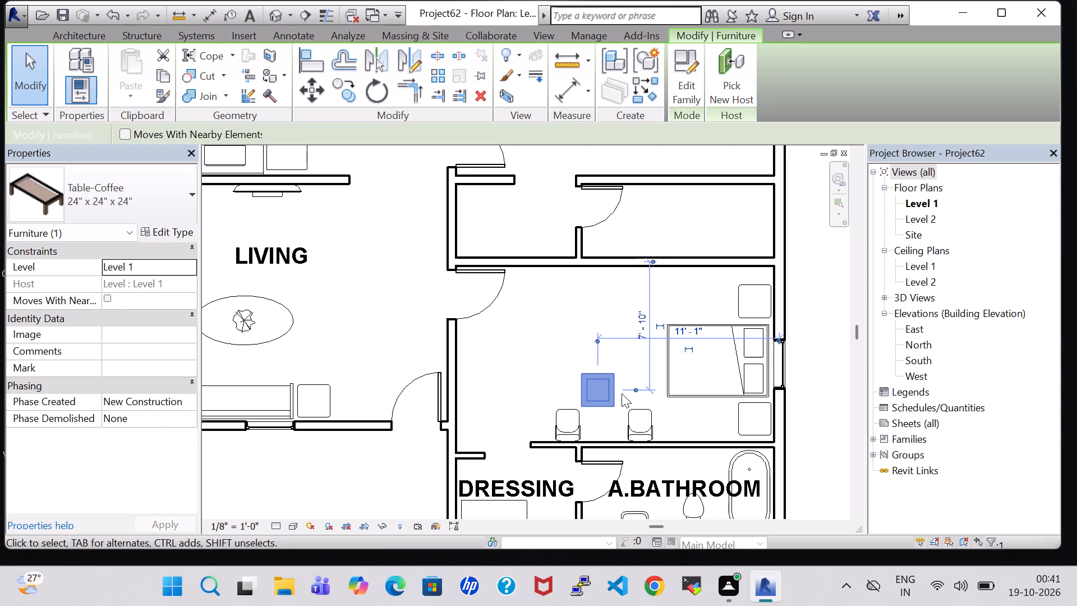
click(639, 426)
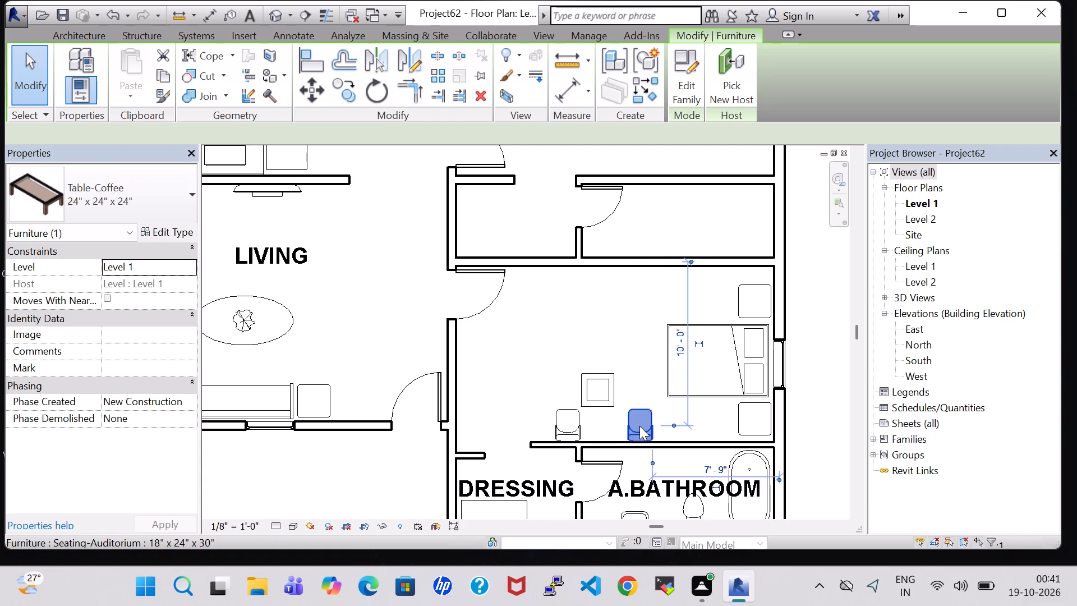
key(Left)
key(Left)
key(Left)
key(Left)
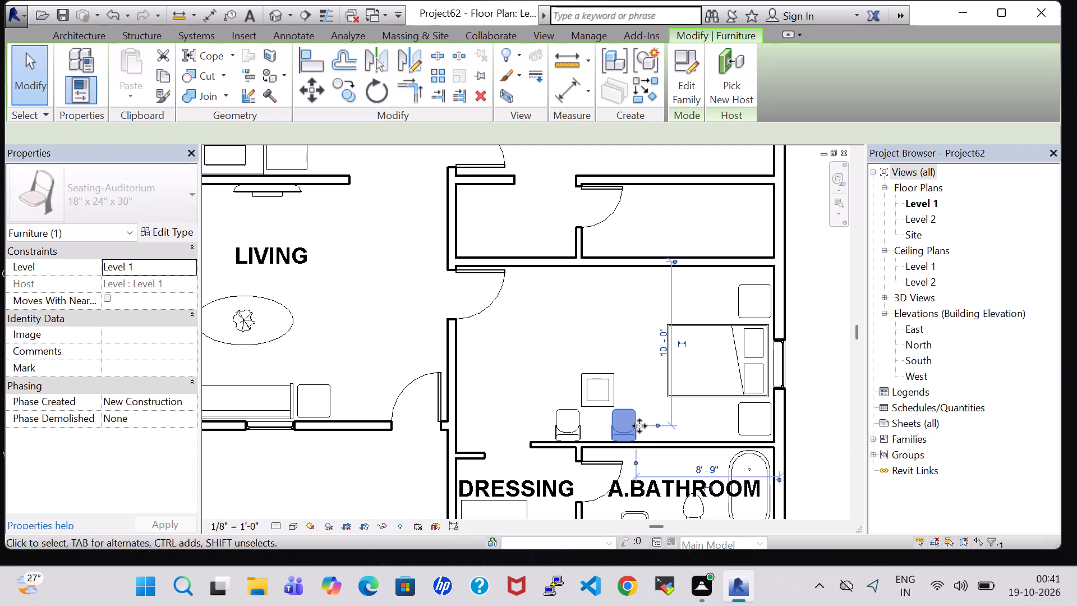
Nudge the coffee table and the east chair one more increment west, to 11'-4" and 9'-0" from the window wall.
click(613, 401)
key(Left)
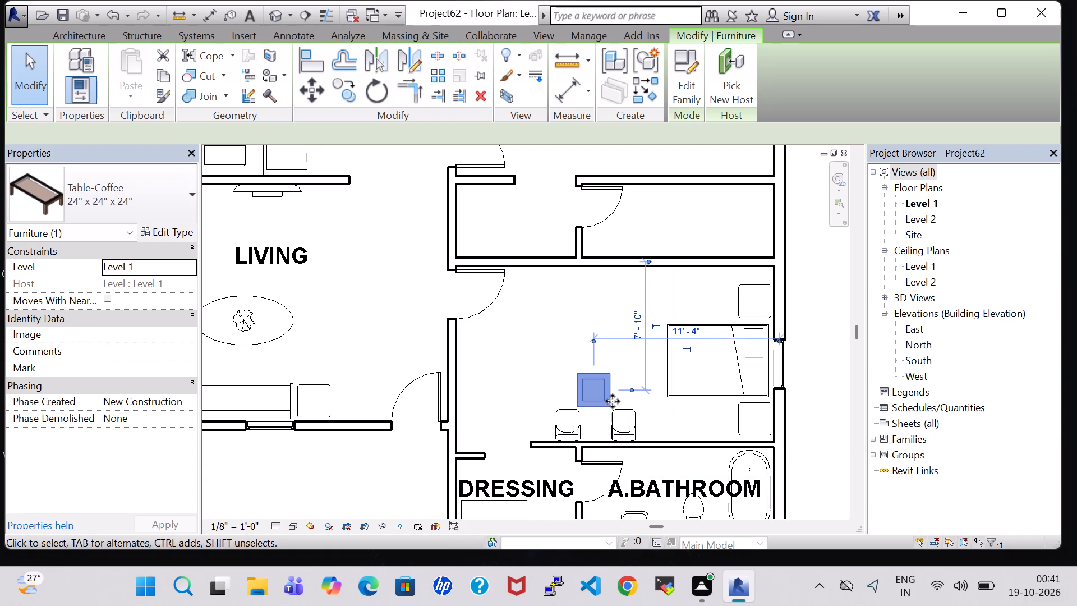
click(635, 425)
key(Left)
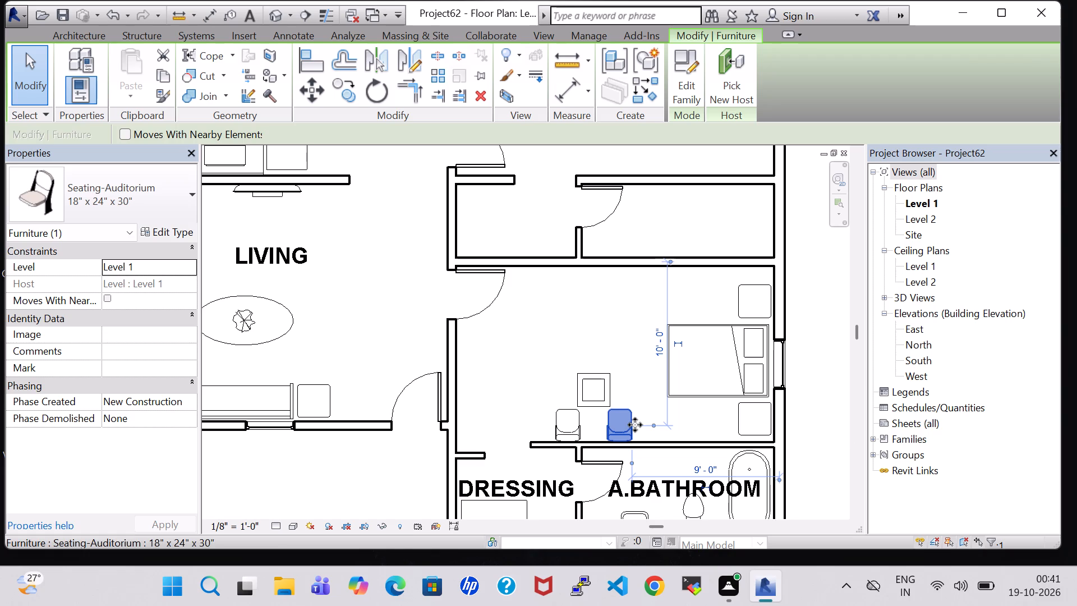
click(608, 305)
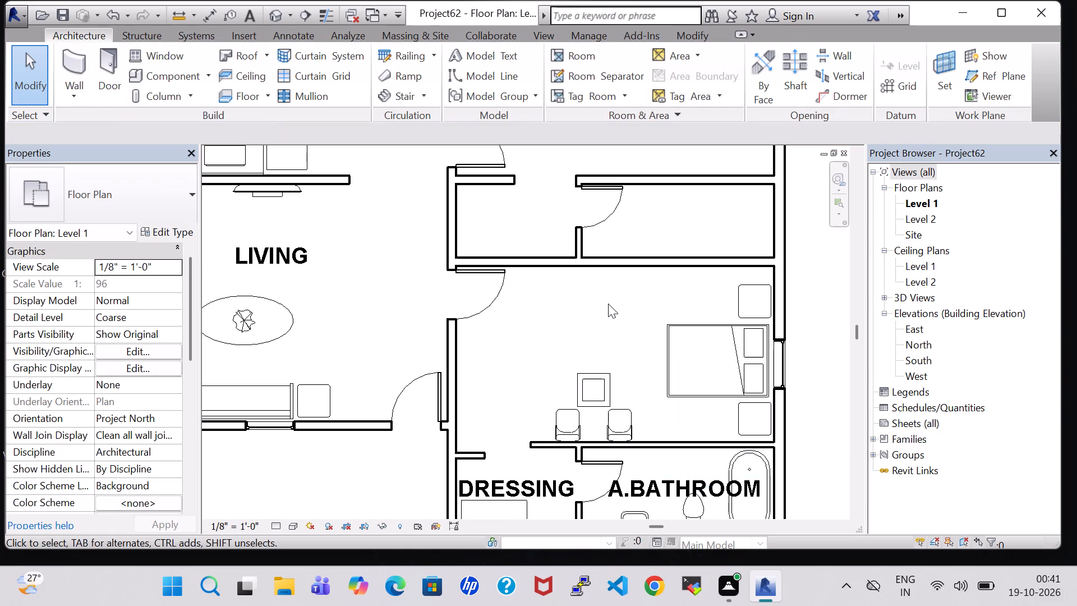
Load the Cabinet-File 3 Drawer family from the US Imperial Furniture Storage folder for component placement.
click(160, 82)
click(685, 79)
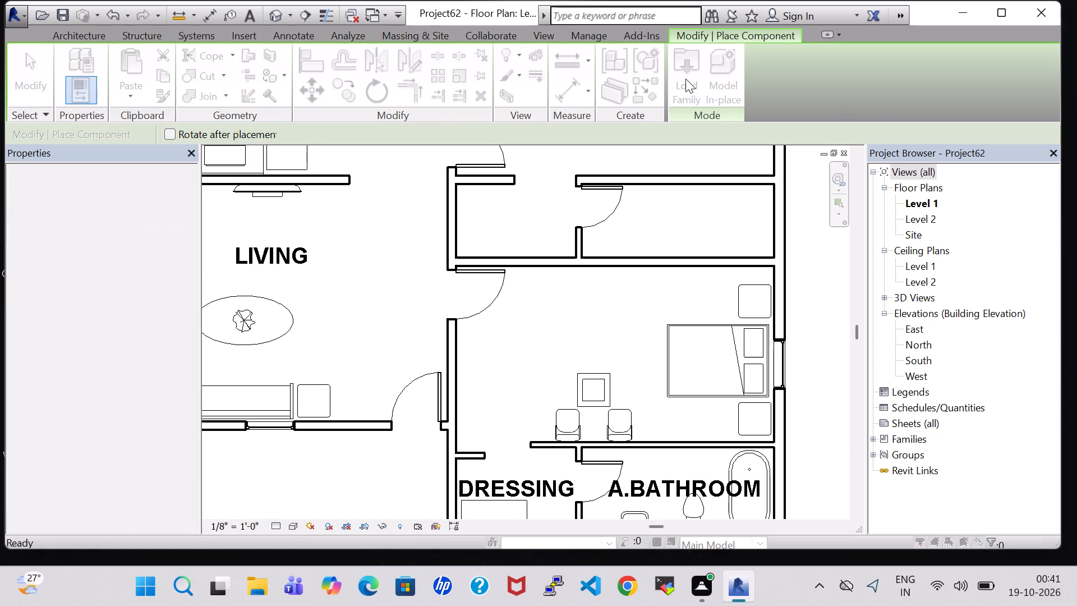
scroll(586, 365, down, 2)
scroll(621, 183, up, 1)
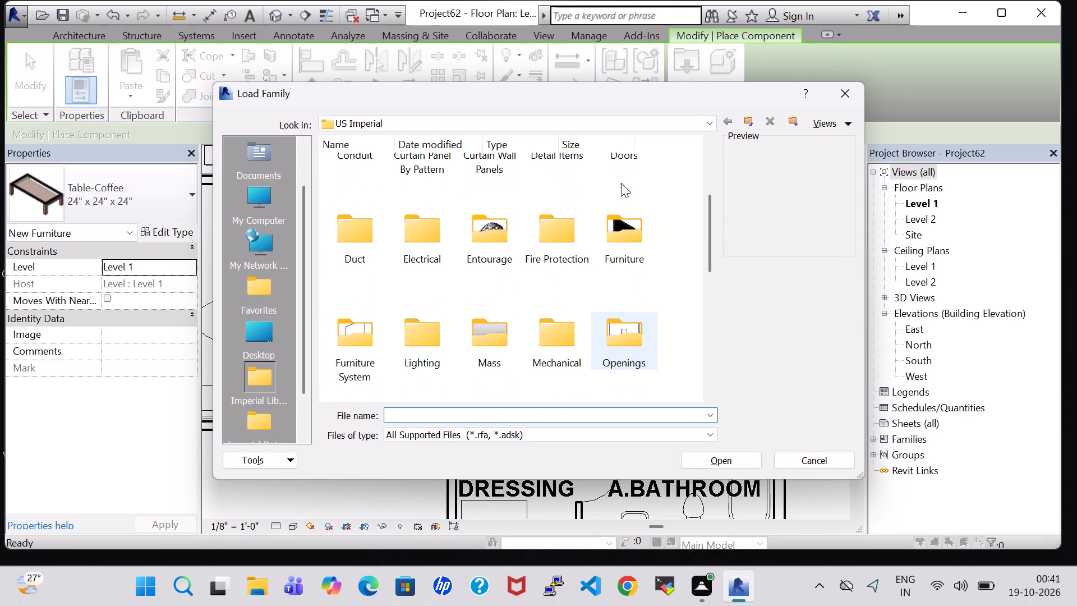
double_click(620, 226)
double_click(484, 193)
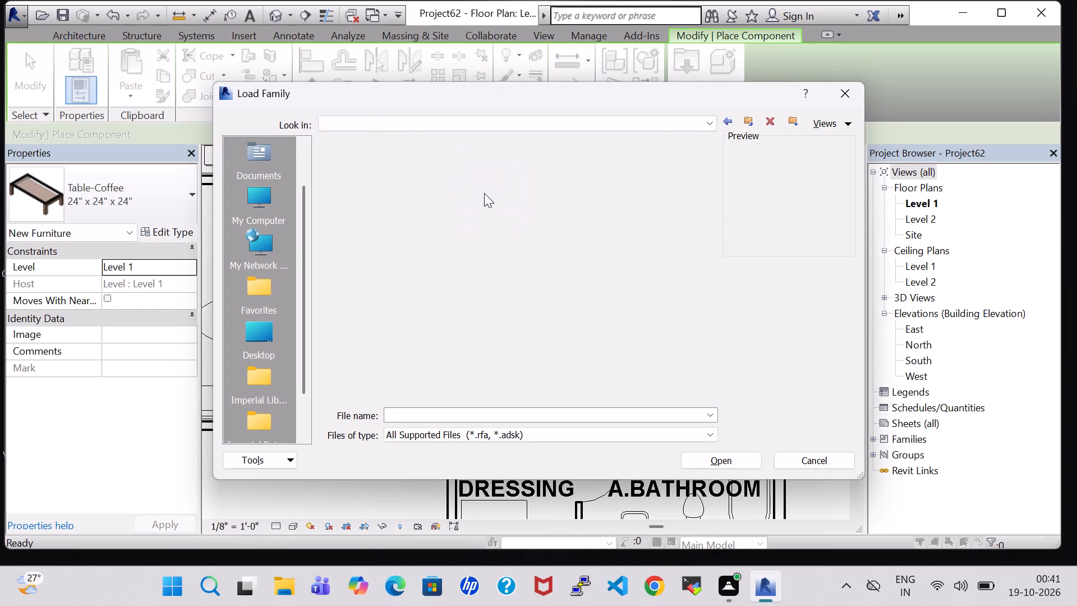
click(485, 183)
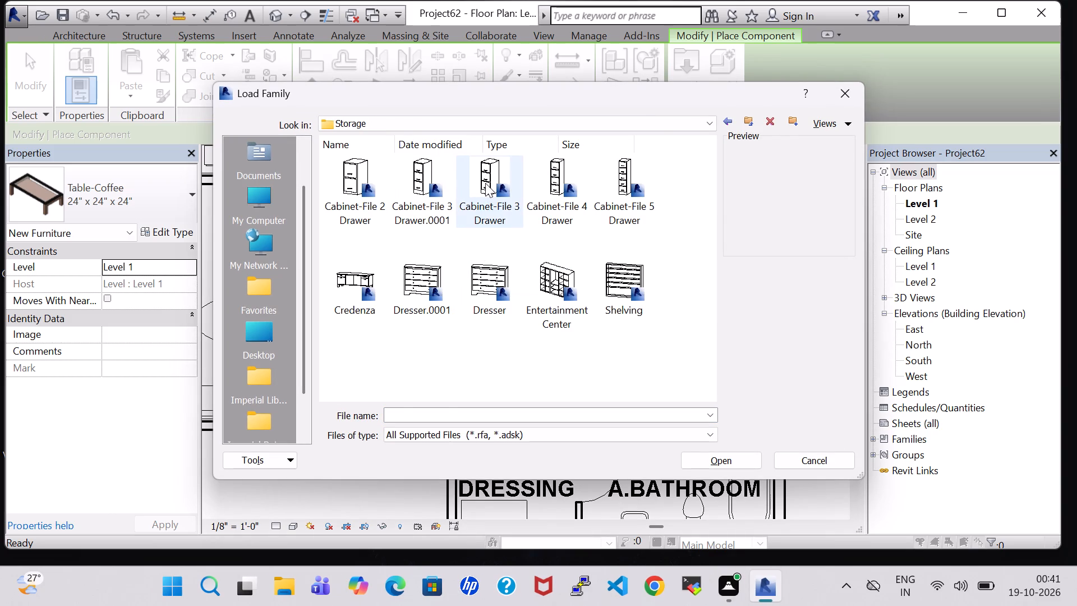
click(742, 461)
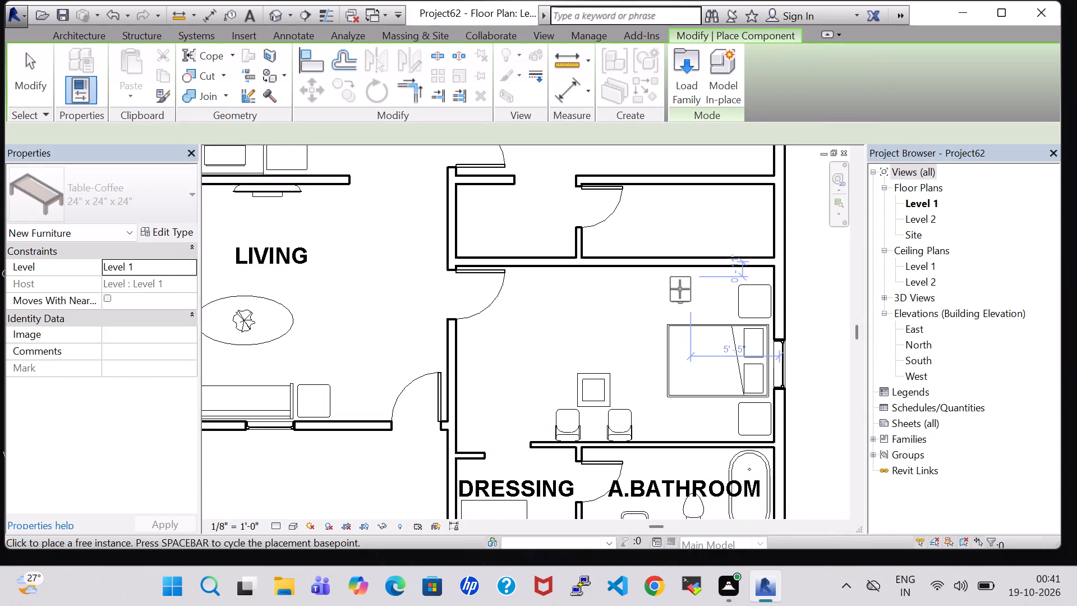
Place a 15" x 18" file cabinet along the bedroom's north wall, about 8'-7" from the window wall, and nudge it closer to that north wall.
scroll(680, 289, up, 2)
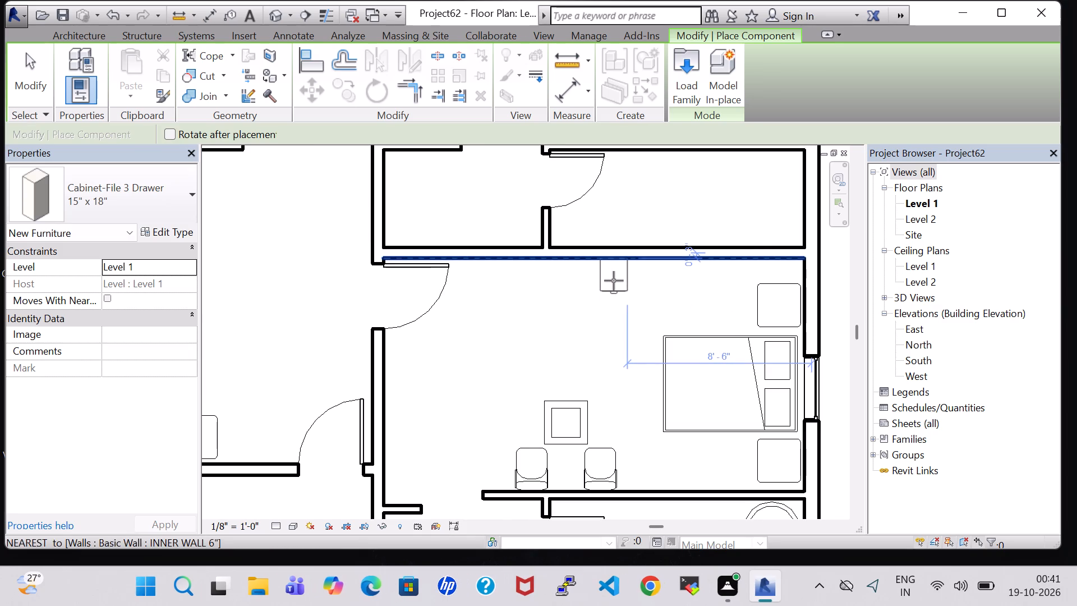
scroll(613, 283, up, 3)
click(602, 278)
key(Escape)
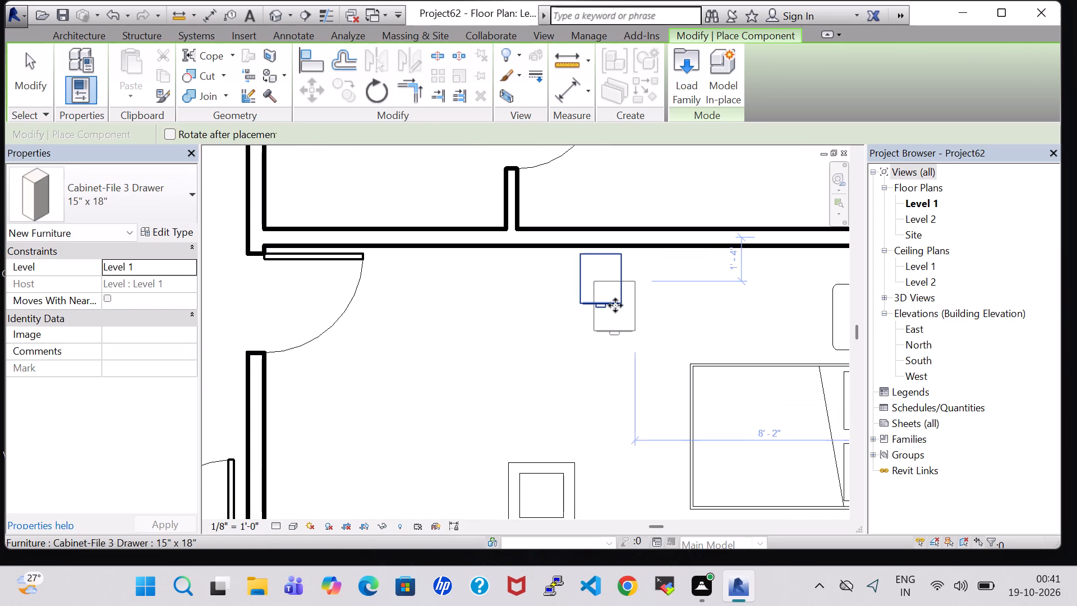
key(Escape)
click(615, 299)
key(Up)
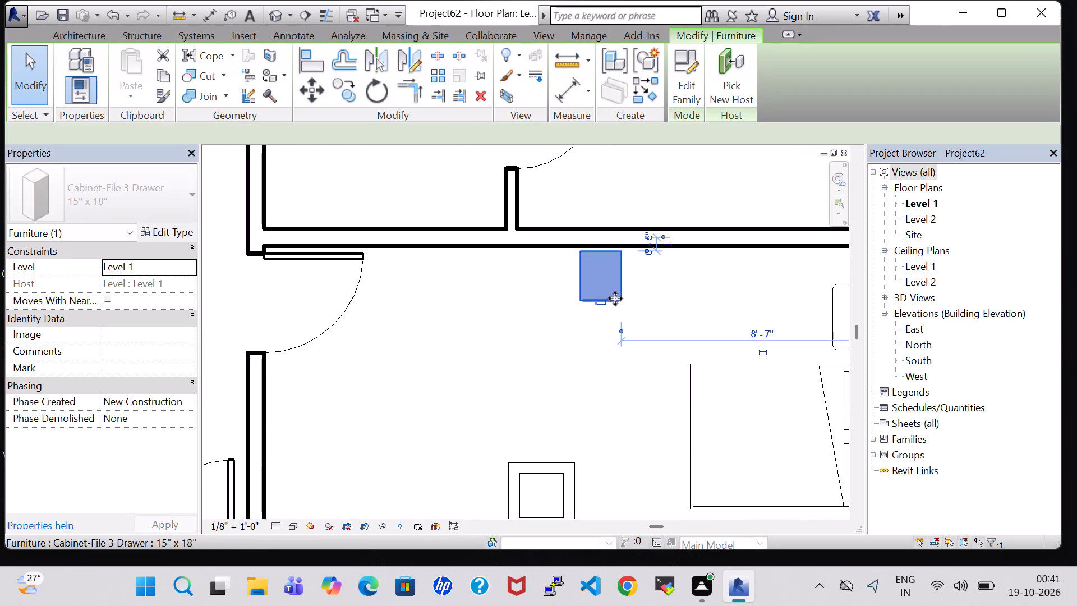
click(690, 291)
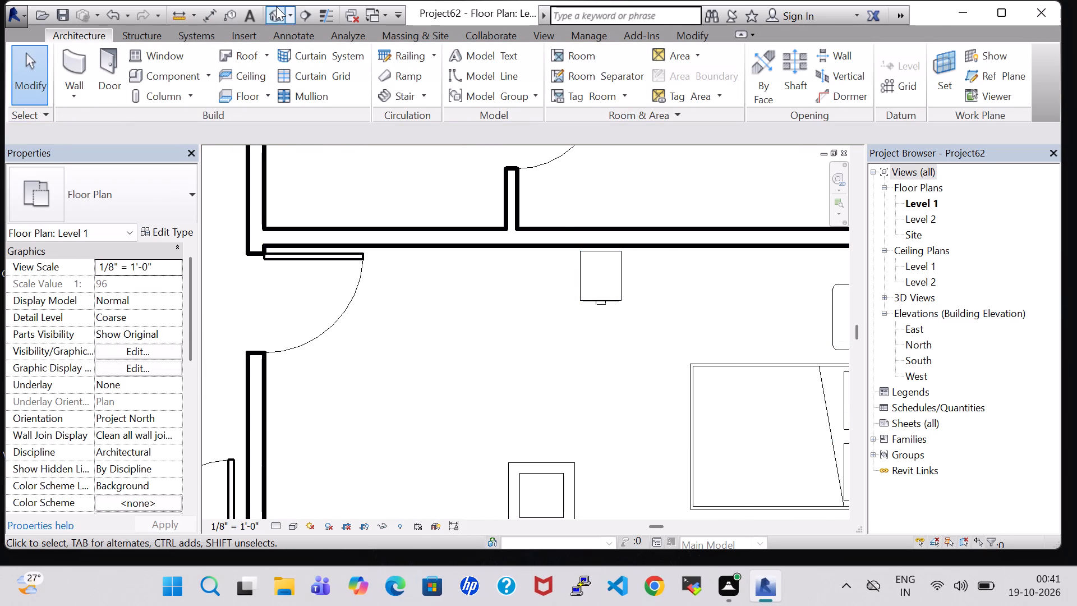
Inspect the bedroom, bathroom and dressing furniture from several angles in the 3D view, and return to the Level 1 floor plan.
click(276, 6)
scroll(565, 328, down, 5)
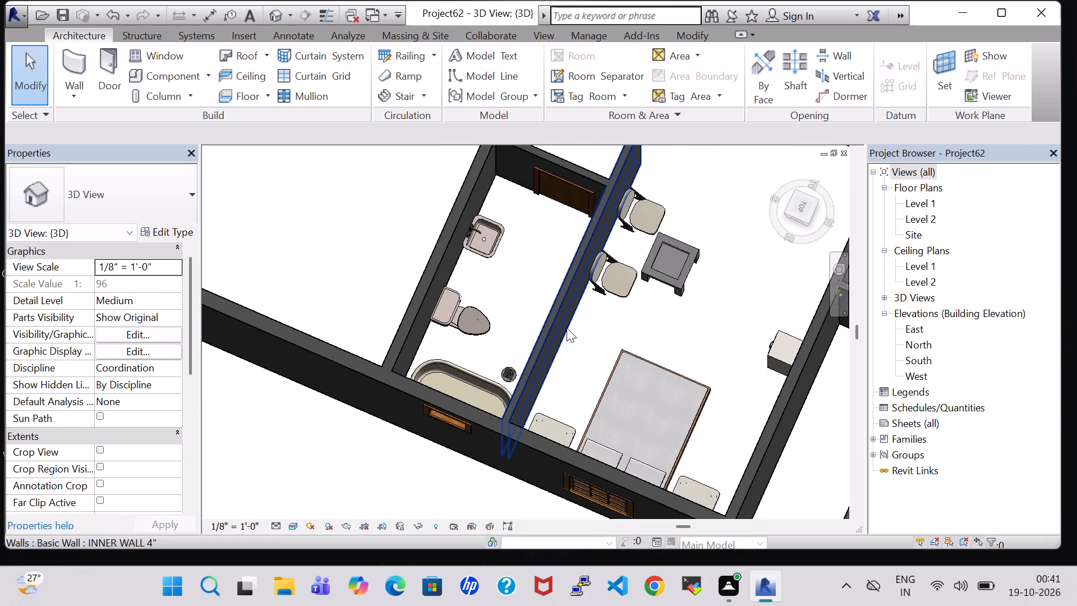
shift+middle_drag(707, 316, 676, 348)
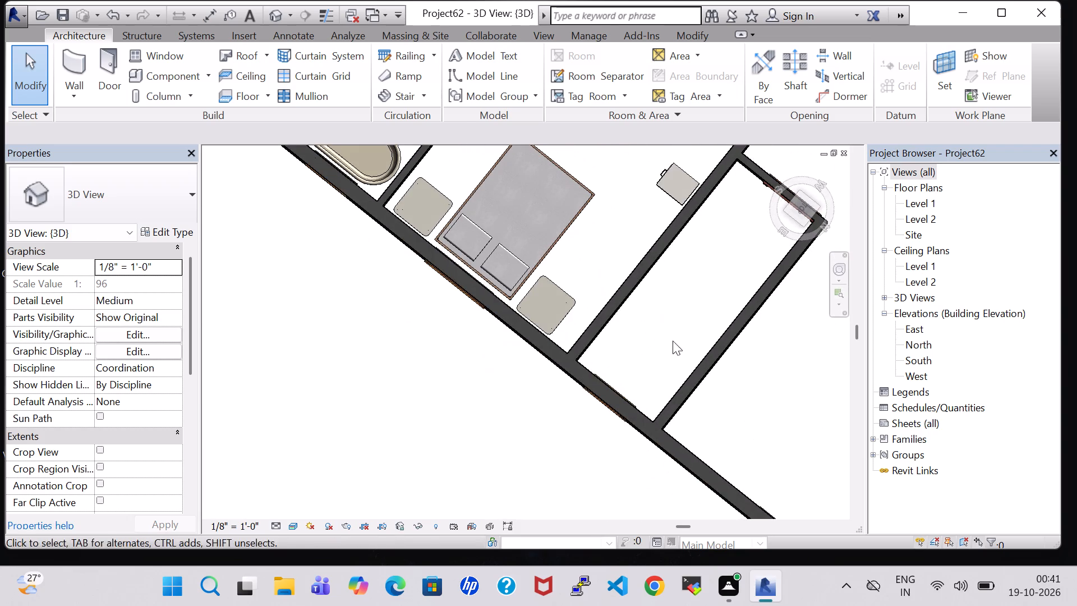
middle_drag(633, 267, 597, 459)
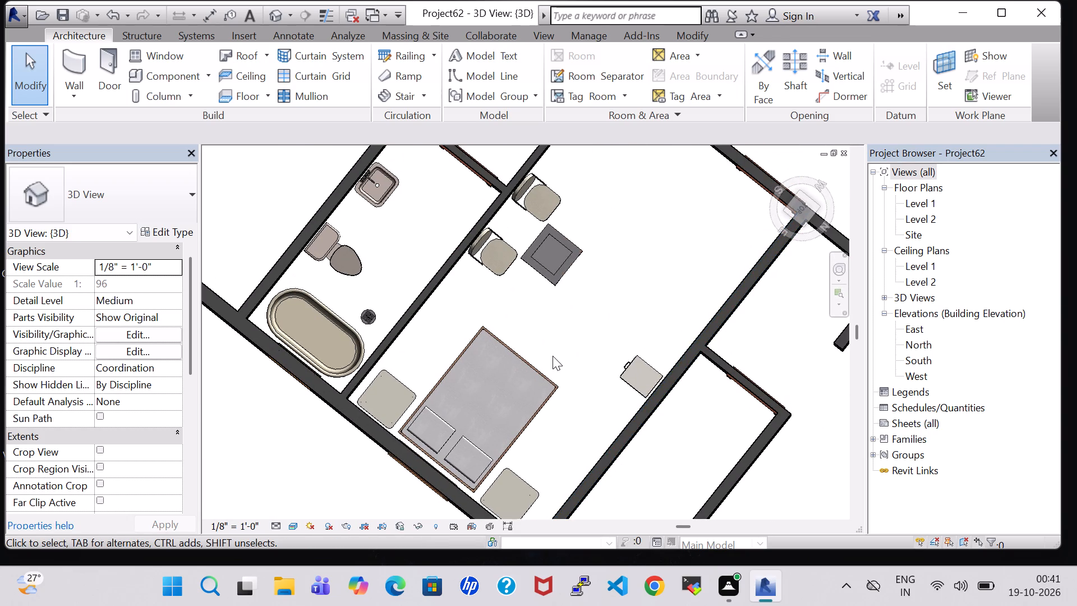
shift+middle_drag(553, 353, 614, 306)
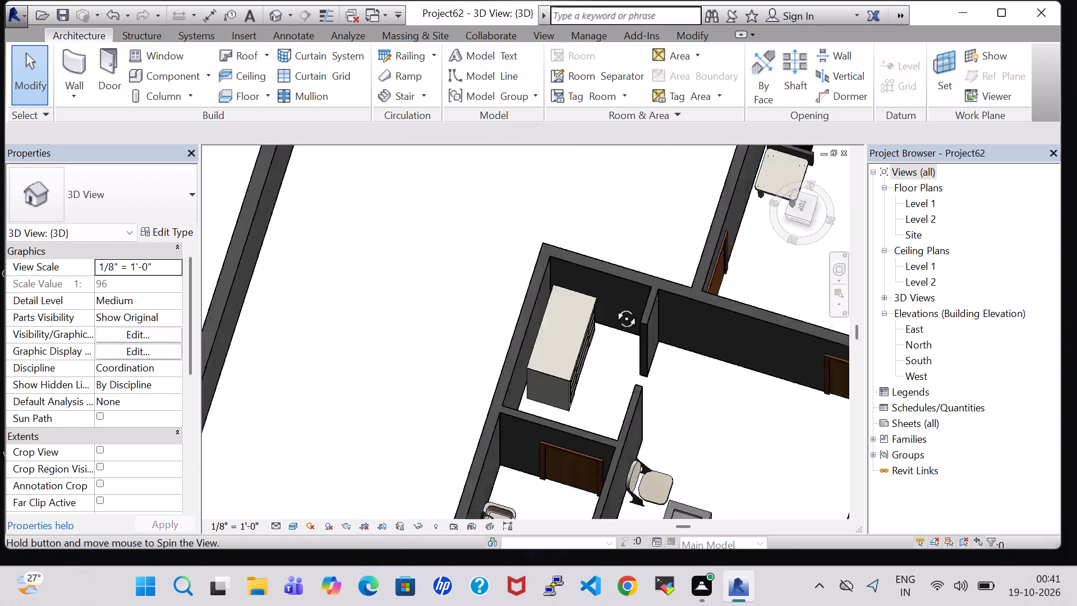
shift+middle_drag(614, 306, 652, 307)
middle_drag(686, 427, 167, 218)
scroll(686, 427, up, 1)
middle_drag(521, 452, 496, 106)
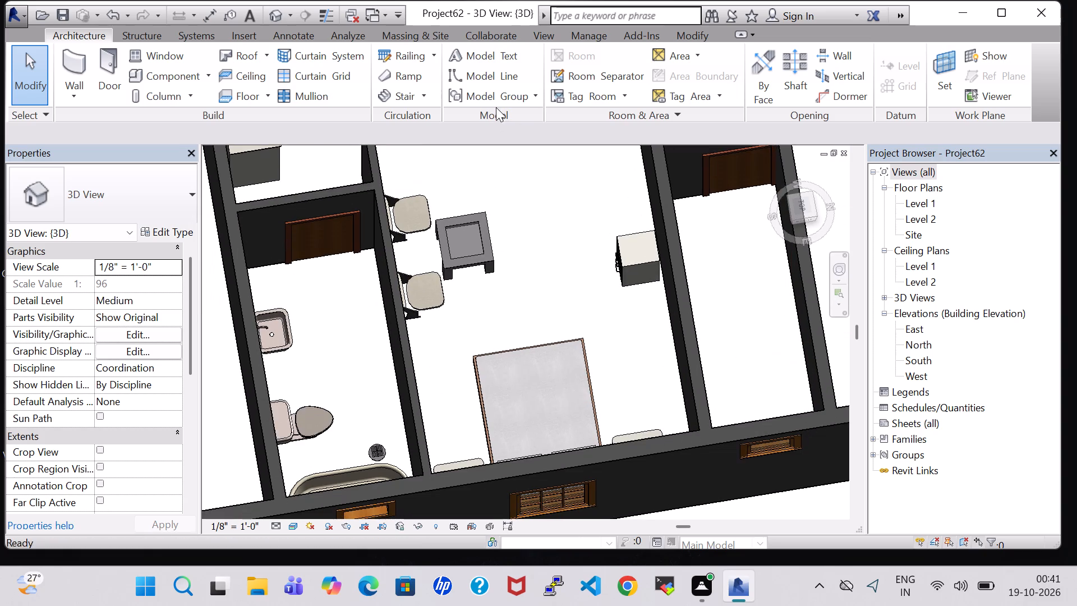
shift+middle_drag(542, 273, 577, 265)
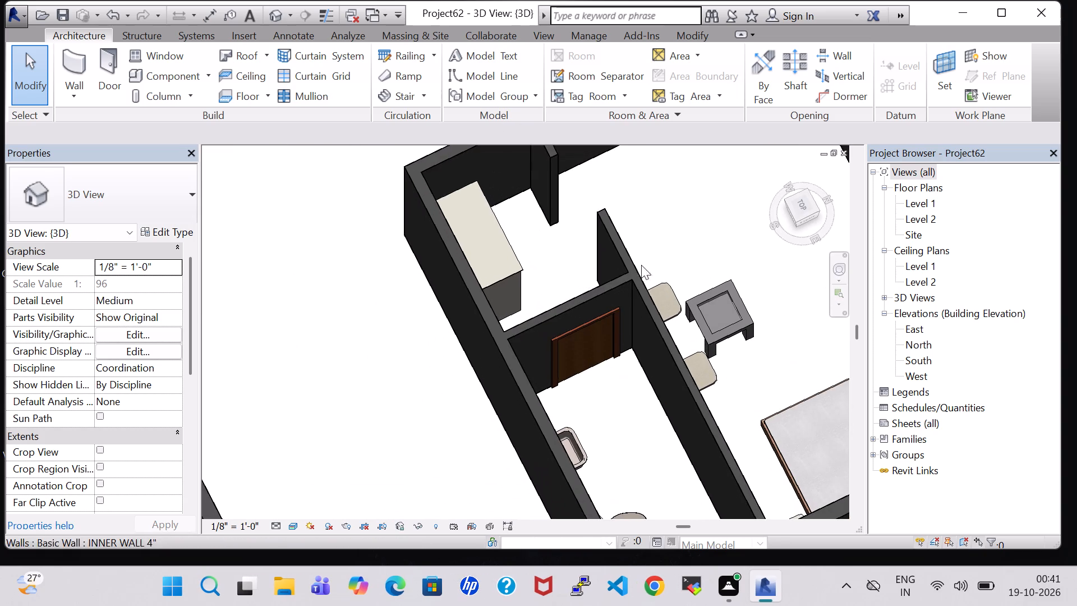
scroll(702, 223, up, 1)
middle_drag(728, 200, 461, 260)
shift+middle_drag(505, 410, 551, 363)
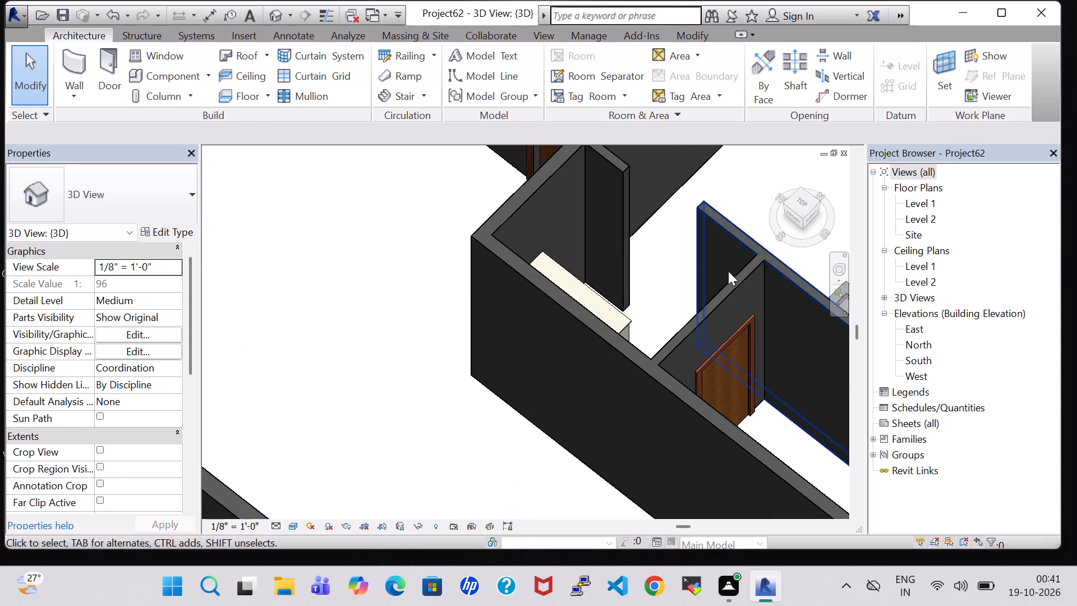
middle_drag(742, 187, 366, 316)
middle_drag(570, 408, 577, 383)
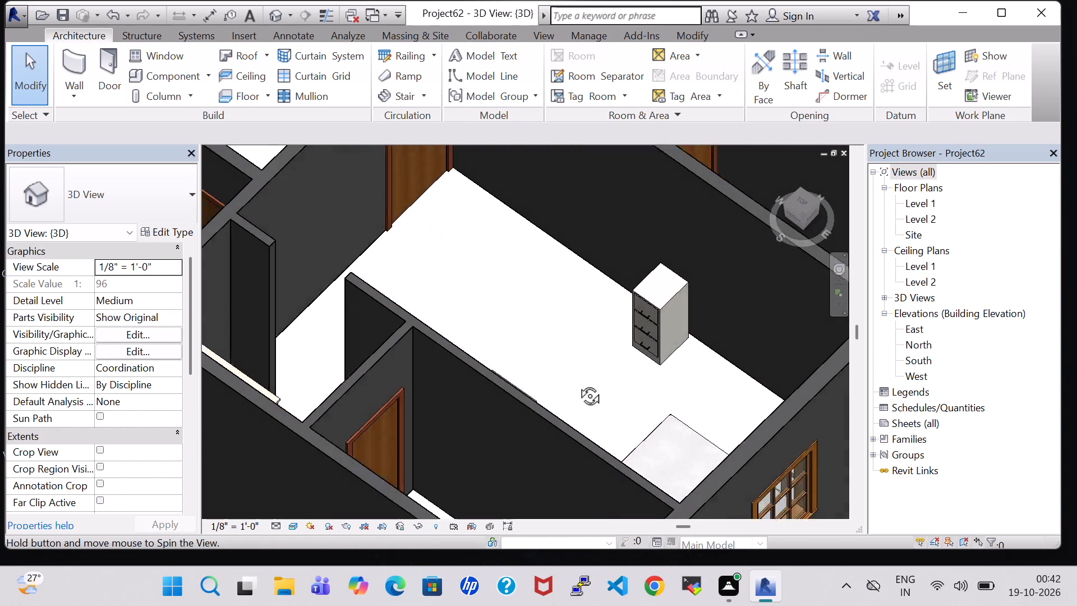
middle_drag(577, 383, 584, 368)
double_click(918, 202)
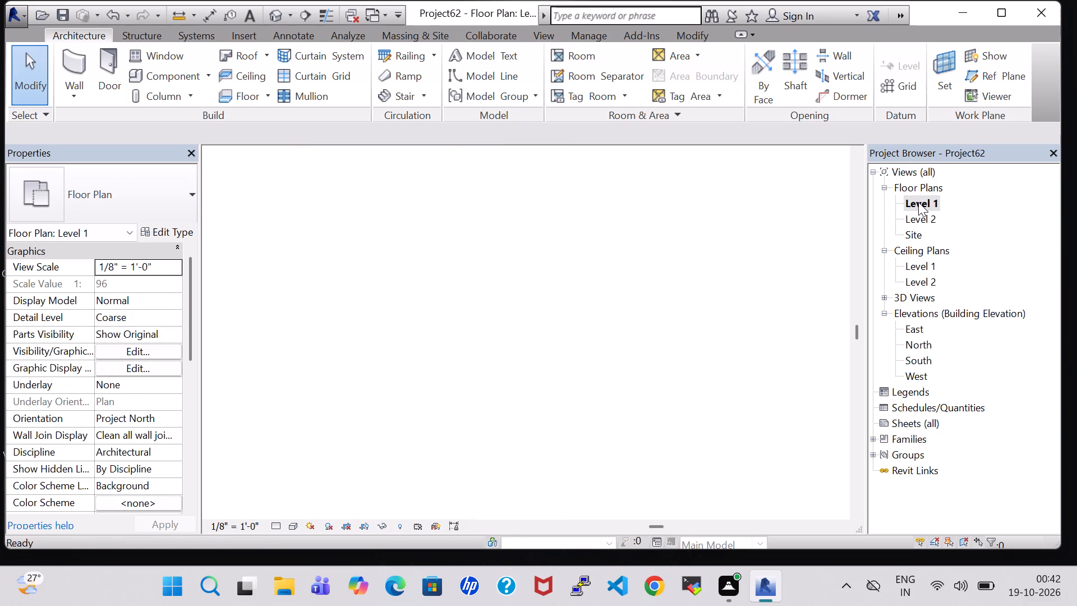
Create a similar flat-screen TV from the living room's one, rotate it and place it on the bedroom's west wall, about 7'-4" from the north wall.
scroll(656, 323, down, 4)
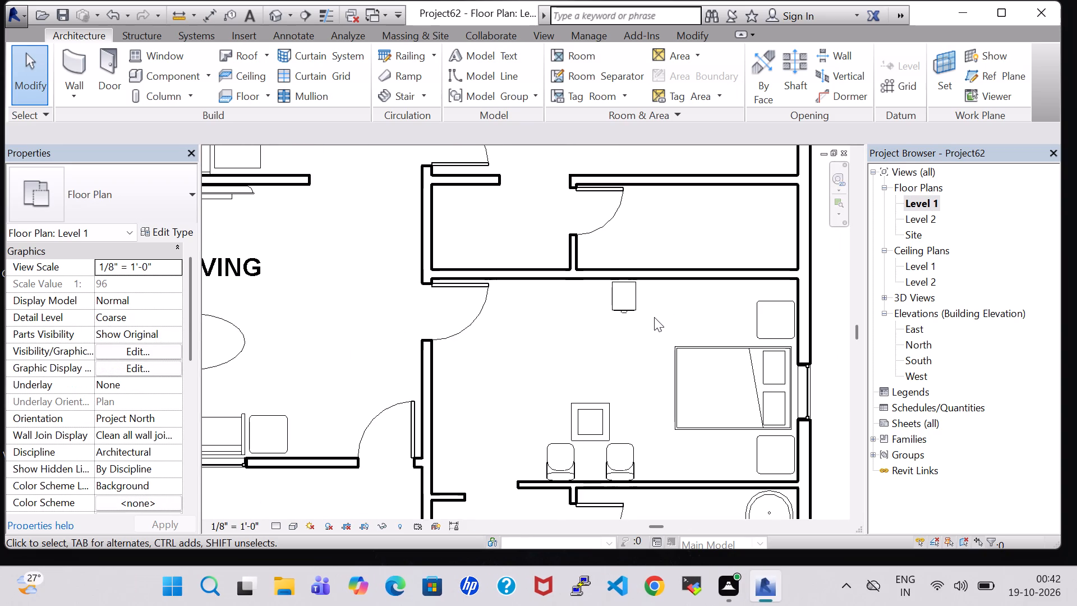
scroll(649, 334, down, 2)
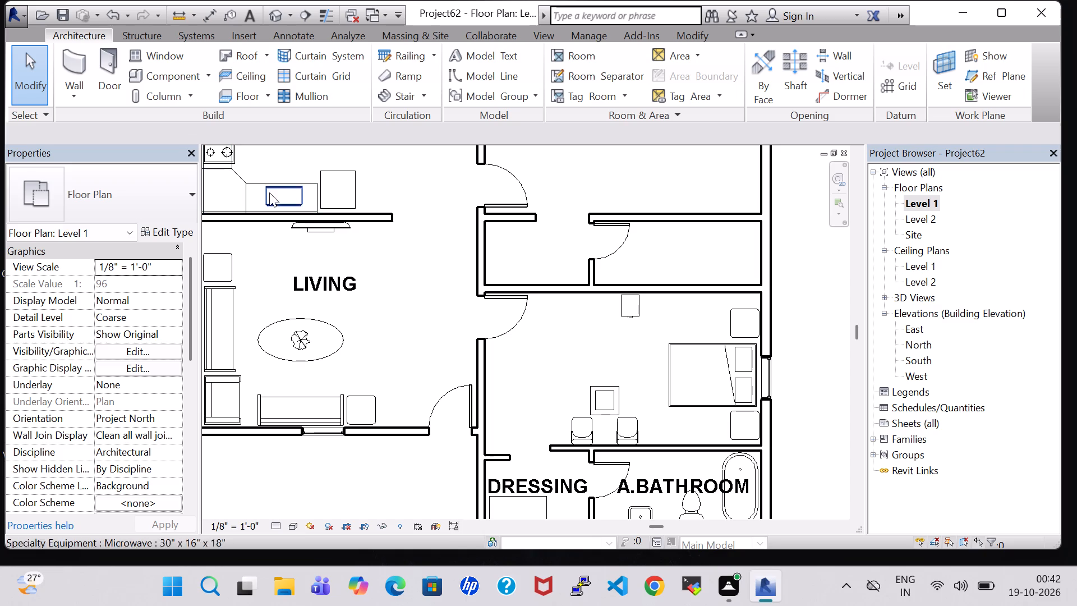
click(315, 226)
right_click(317, 225)
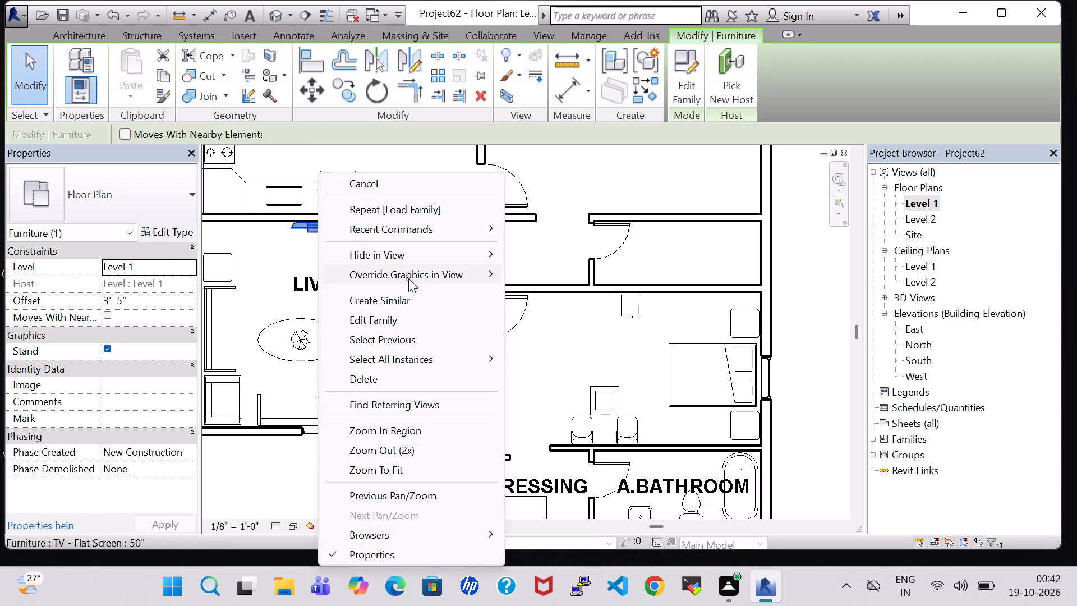
click(411, 300)
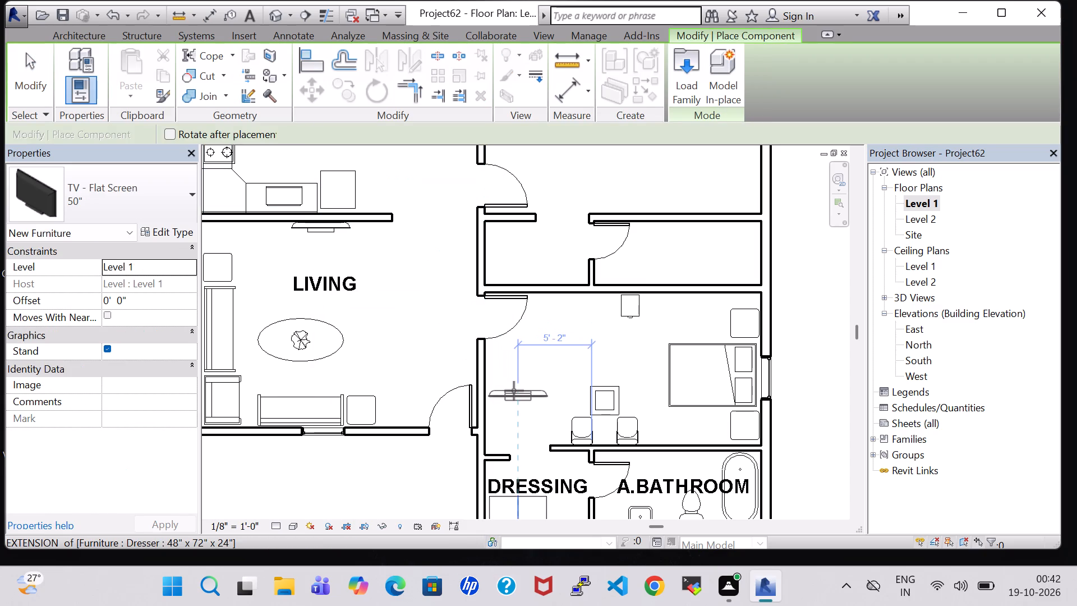
key(space)
scroll(514, 391, up, 3)
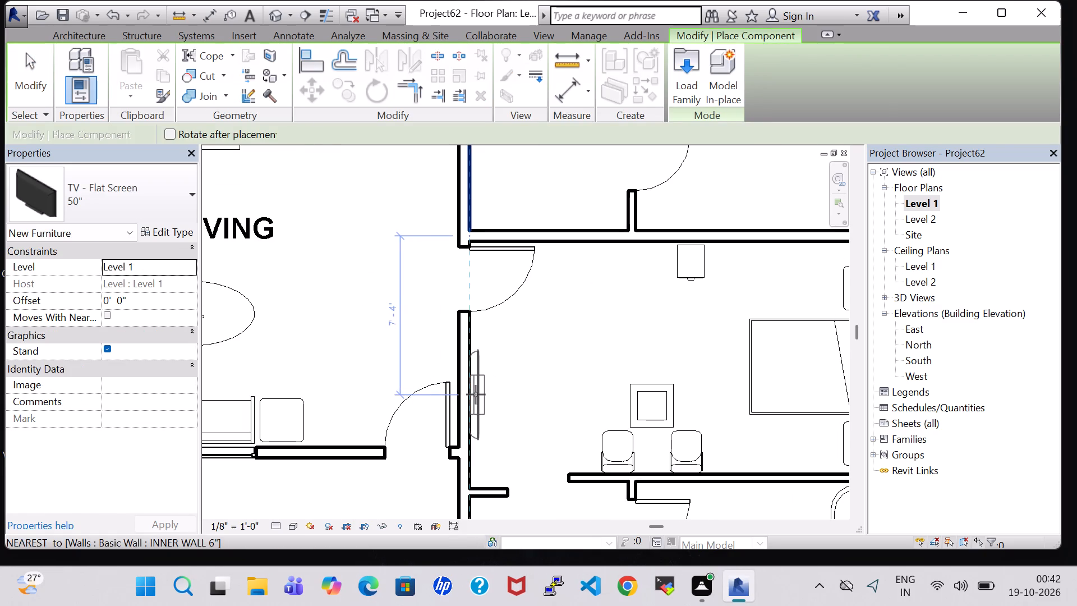
click(477, 394)
key(Escape)
key(Escape)
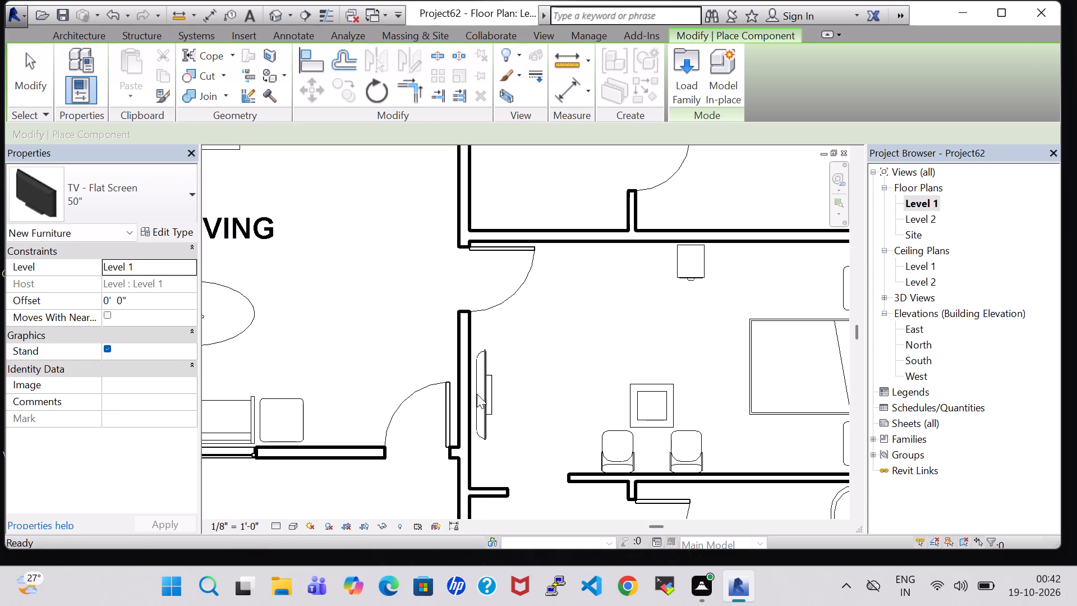
Change the bedroom TV's type to 32".
click(477, 394)
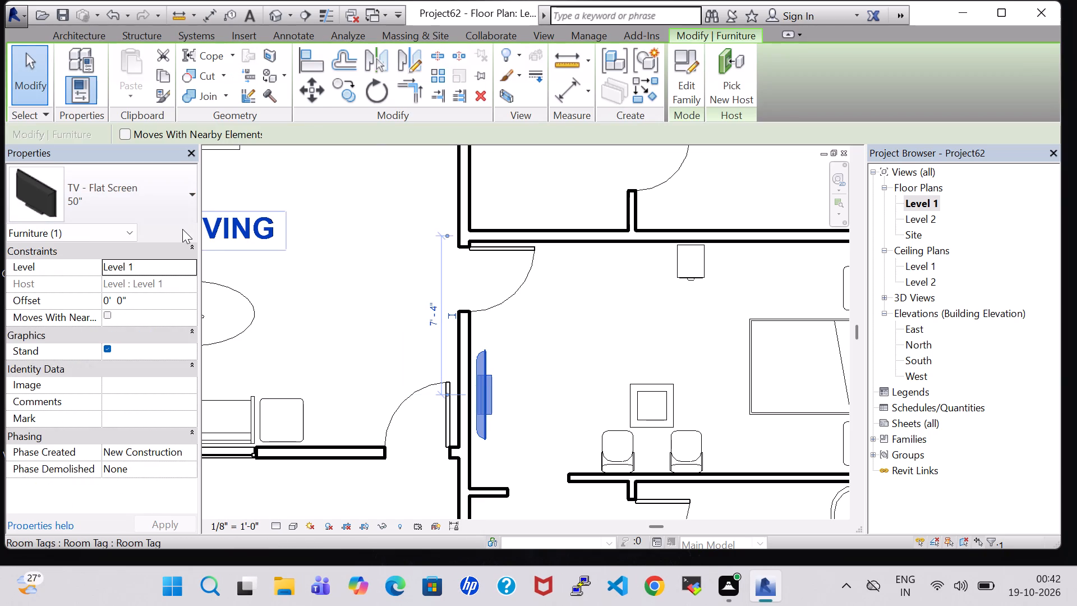
click(182, 229)
click(582, 145)
click(571, 171)
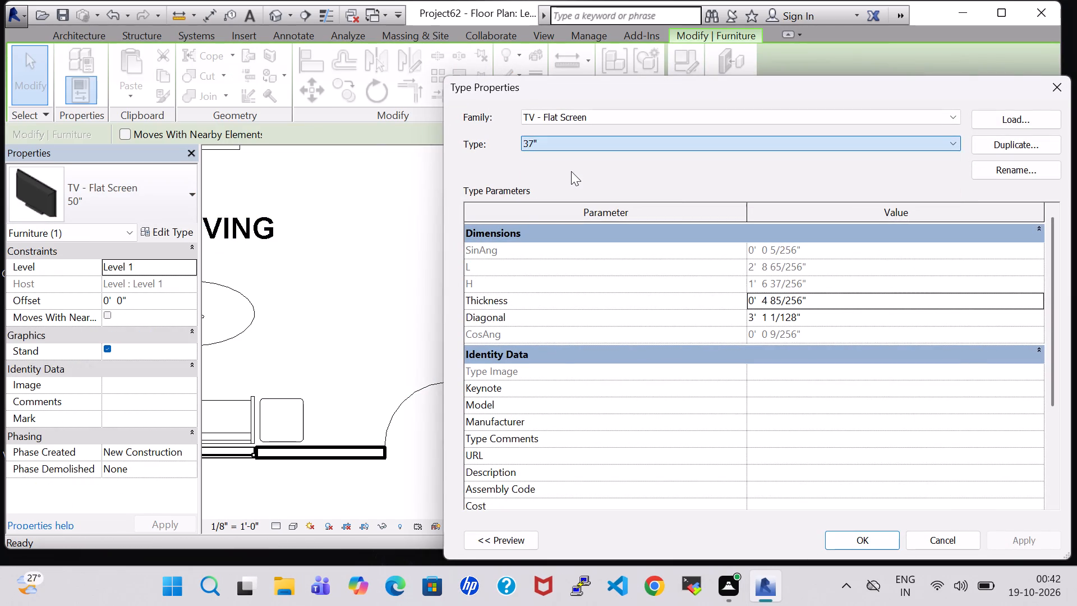
click(581, 145)
click(573, 157)
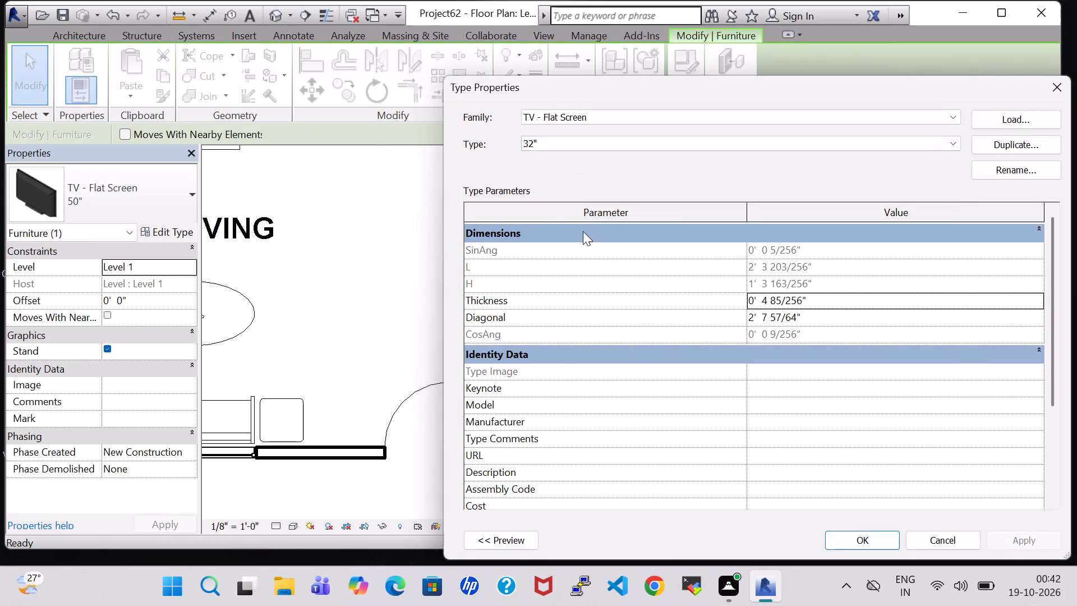
click(858, 543)
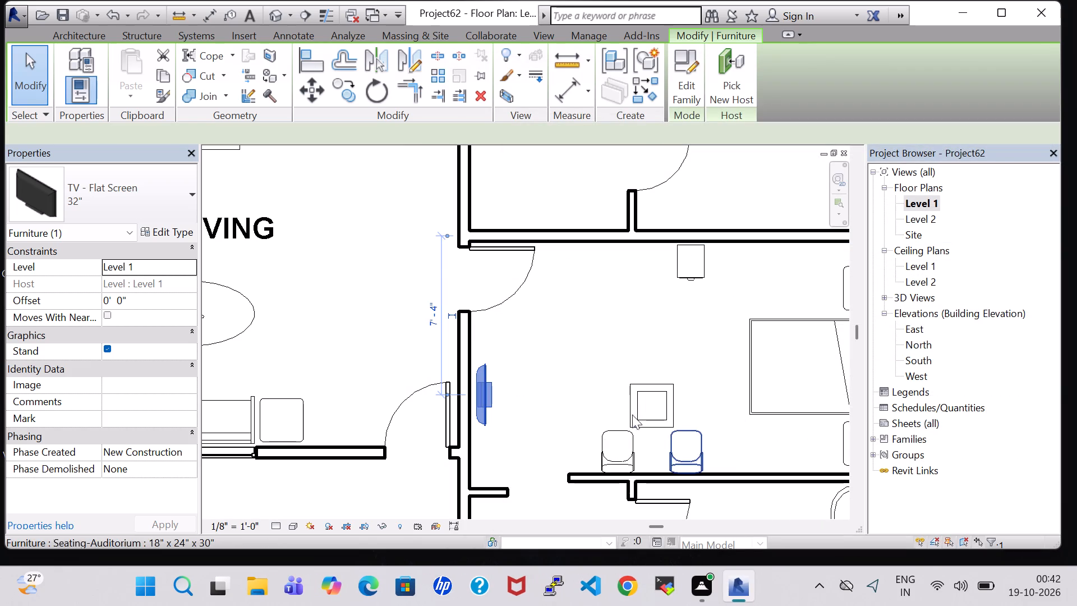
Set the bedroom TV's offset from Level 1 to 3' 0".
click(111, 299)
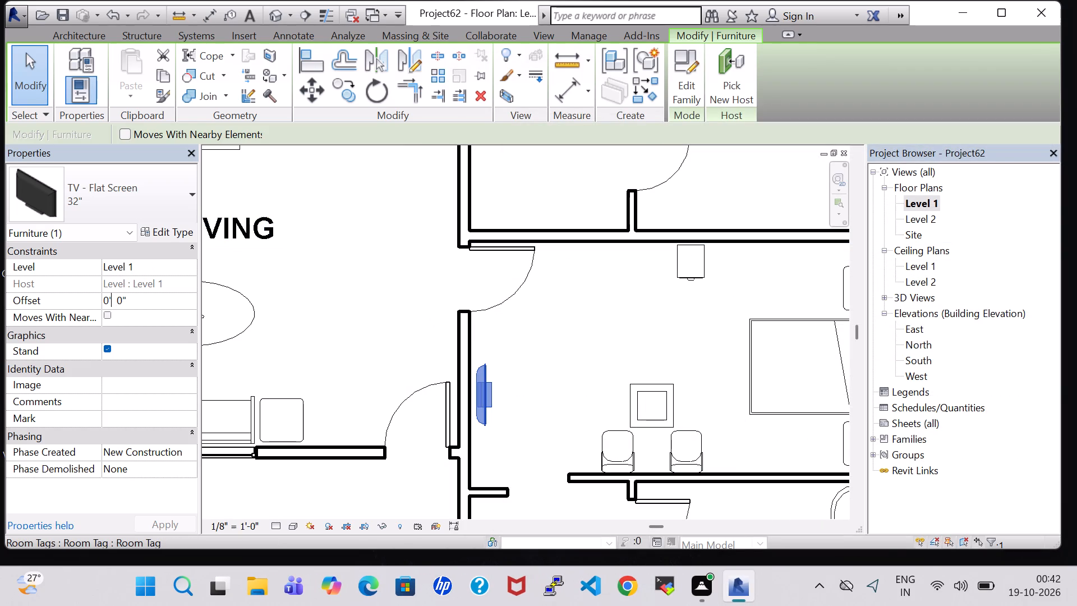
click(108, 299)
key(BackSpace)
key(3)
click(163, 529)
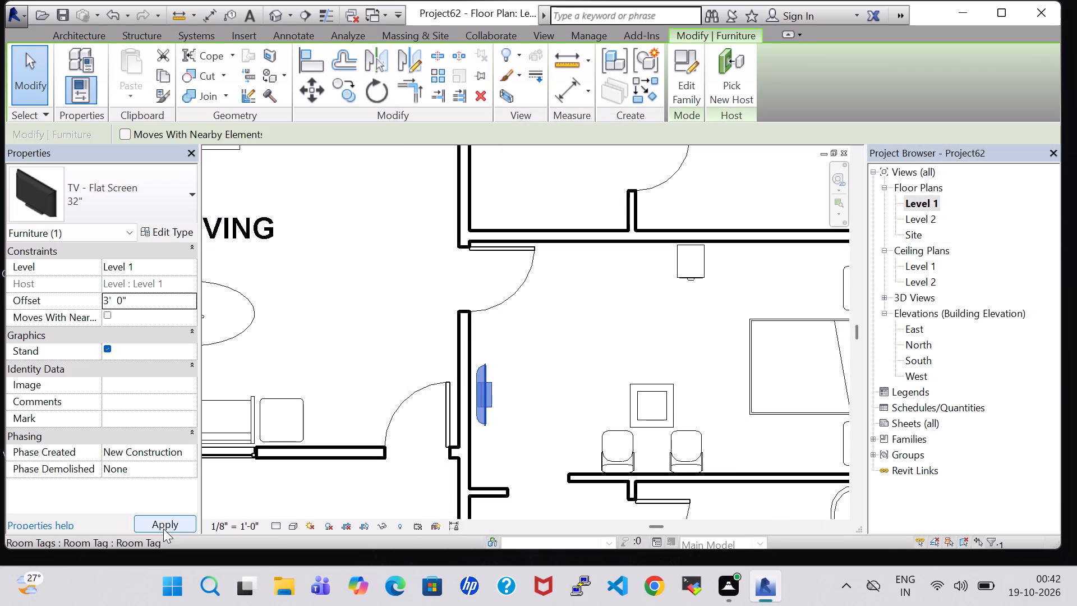
Nudge the bedroom TV two increments west, against the wall.
key(Left)
key(Left)
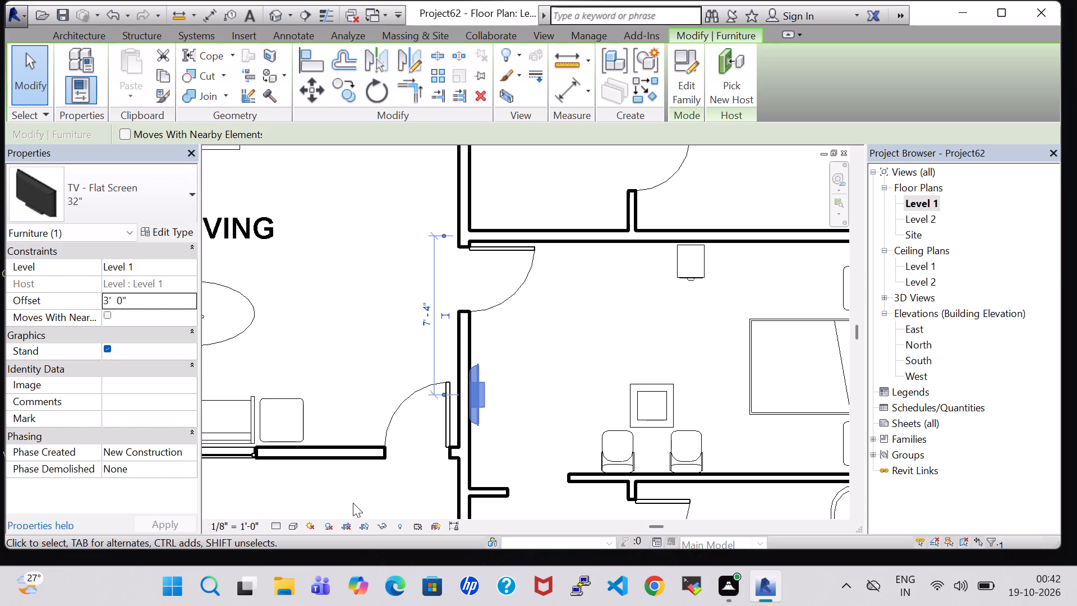
In the 3D view, nudge the bedroom TV north along its wall, closer to the bedroom door.
click(278, 13)
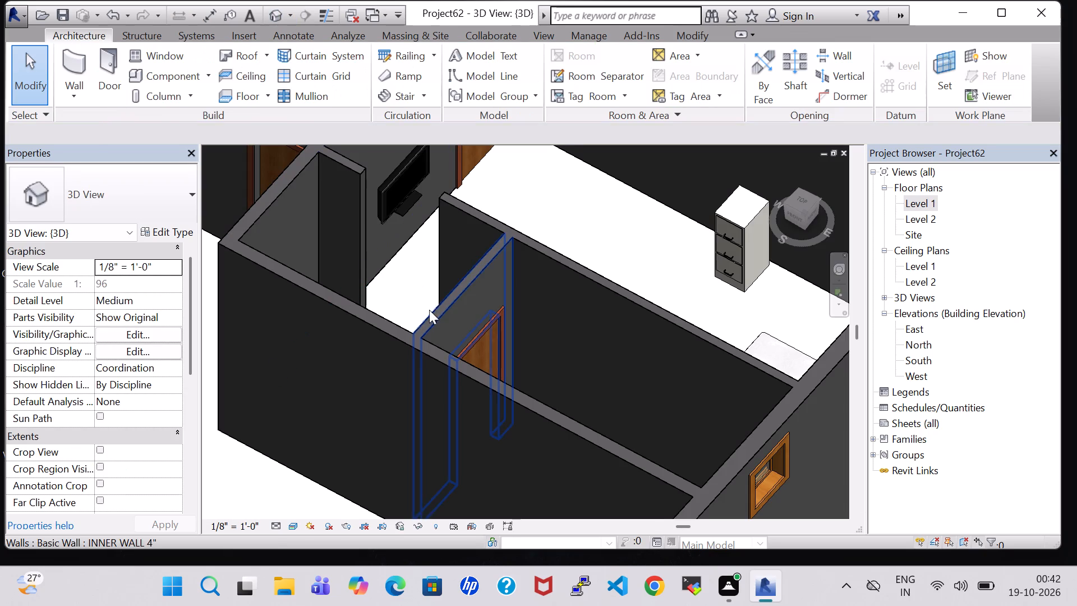
scroll(572, 218, up, 1)
middle_drag(572, 218, 506, 229)
middle_drag(361, 288, 768, 266)
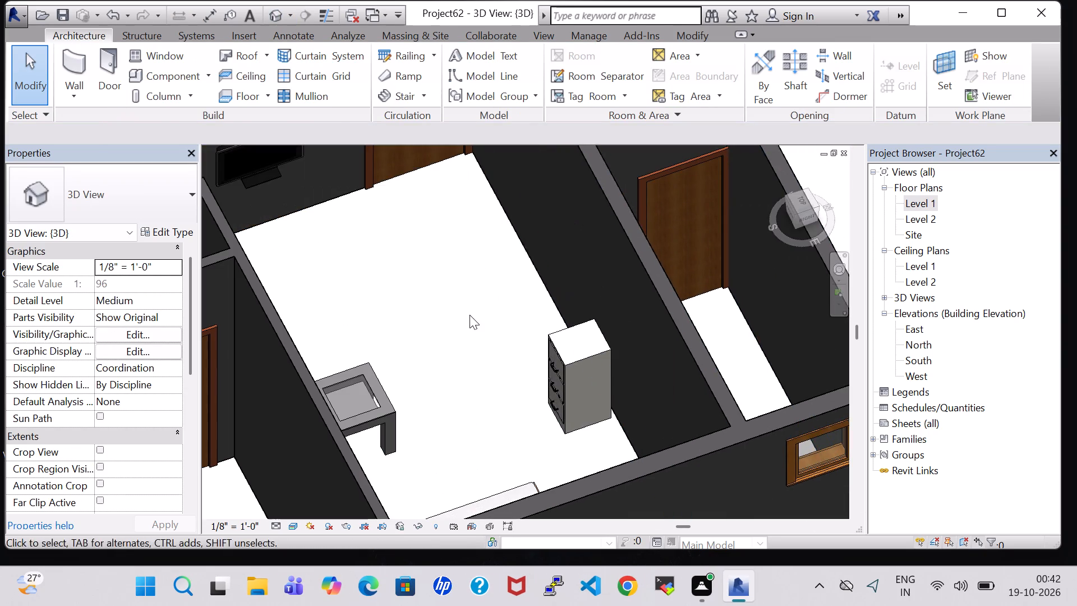
middle_drag(470, 315, 413, 249)
middle_drag(367, 226, 503, 590)
middle_drag(253, 352, 580, 388)
click(374, 230)
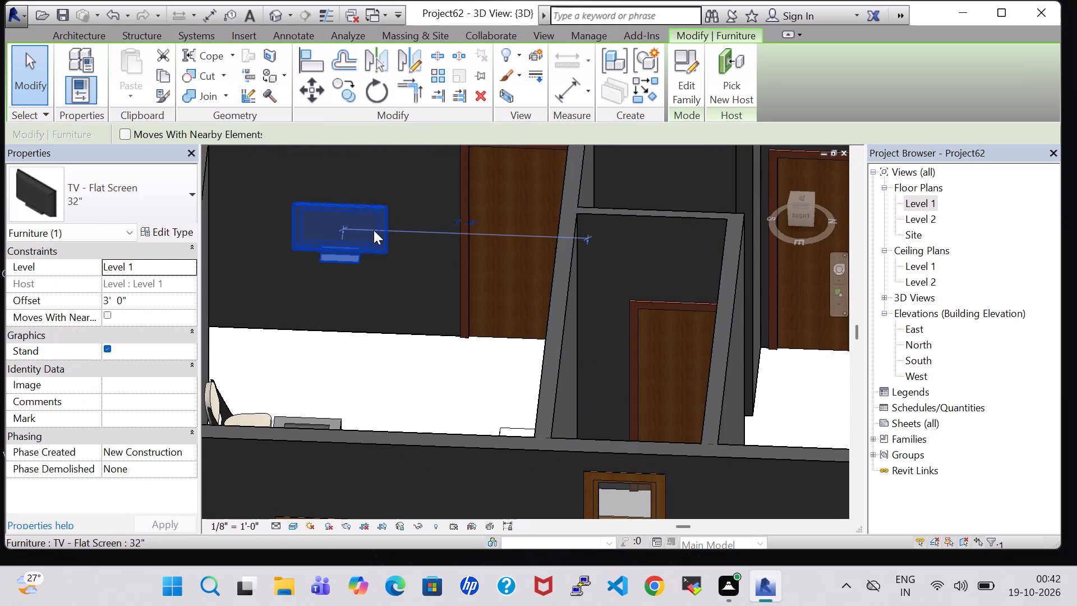
key(Right)
key(Right)
key(Right)
key(Right)
key(Right)
key(Right)
key(Right)
key(Right)
key(Right)
key(Right)
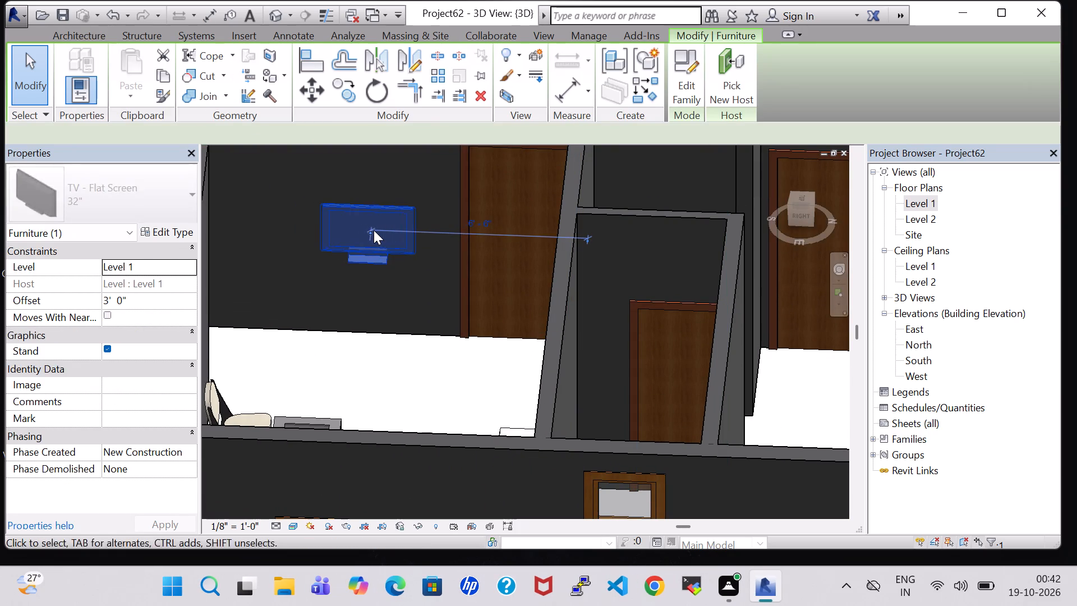
key(Right)
key(Right)
key(Right)
key(Right)
key(Right)
key(Left)
key(Left)
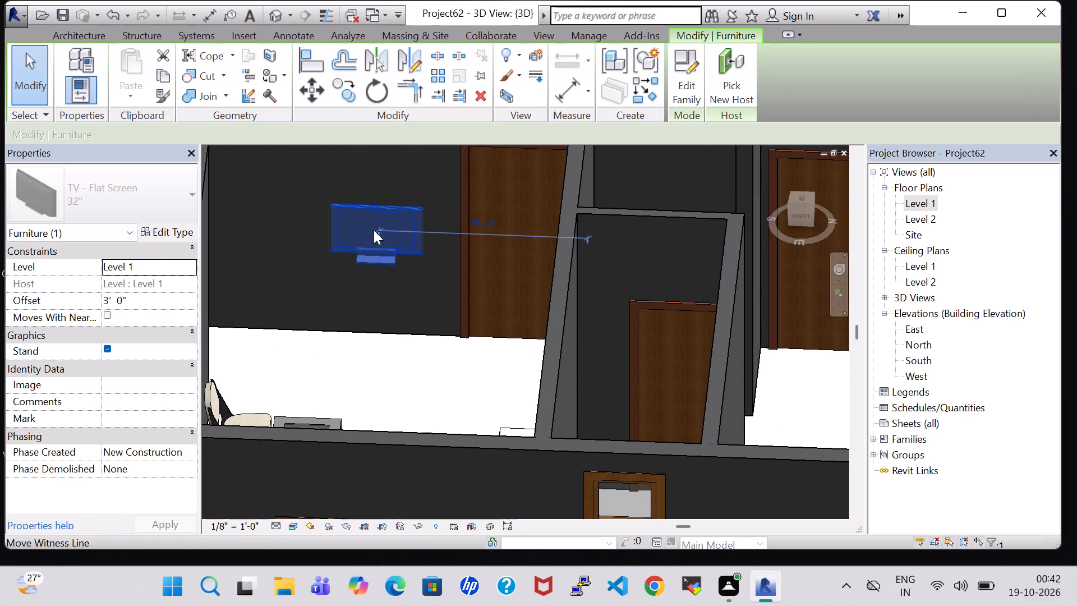
click(410, 386)
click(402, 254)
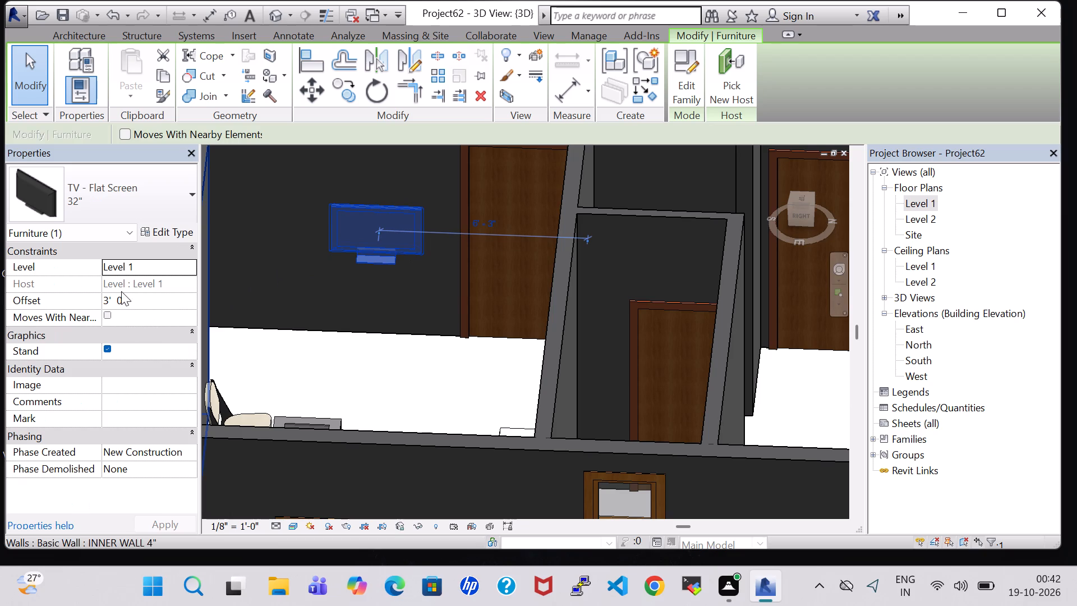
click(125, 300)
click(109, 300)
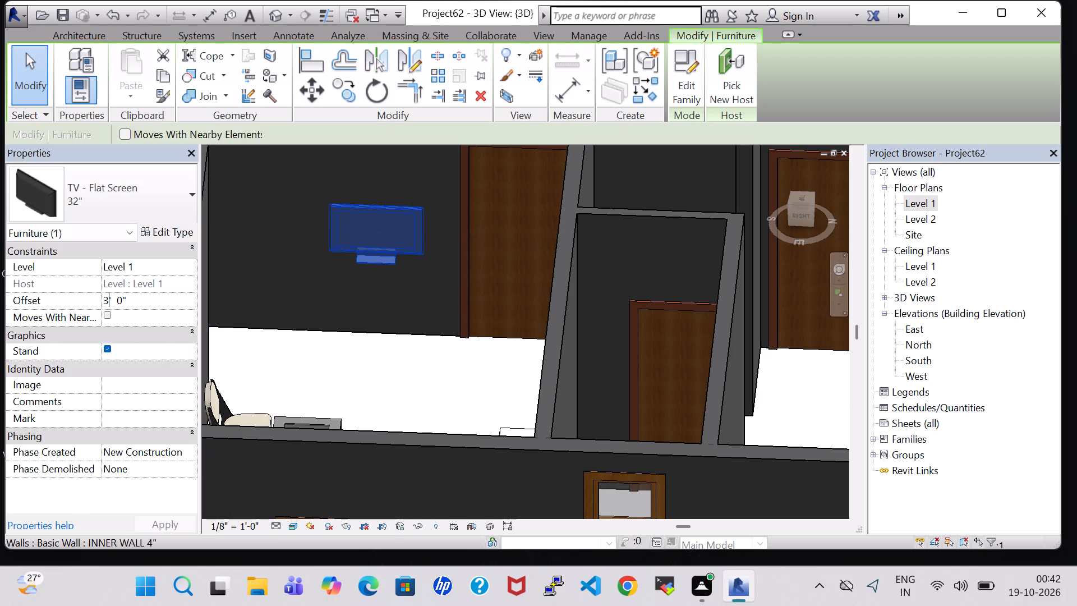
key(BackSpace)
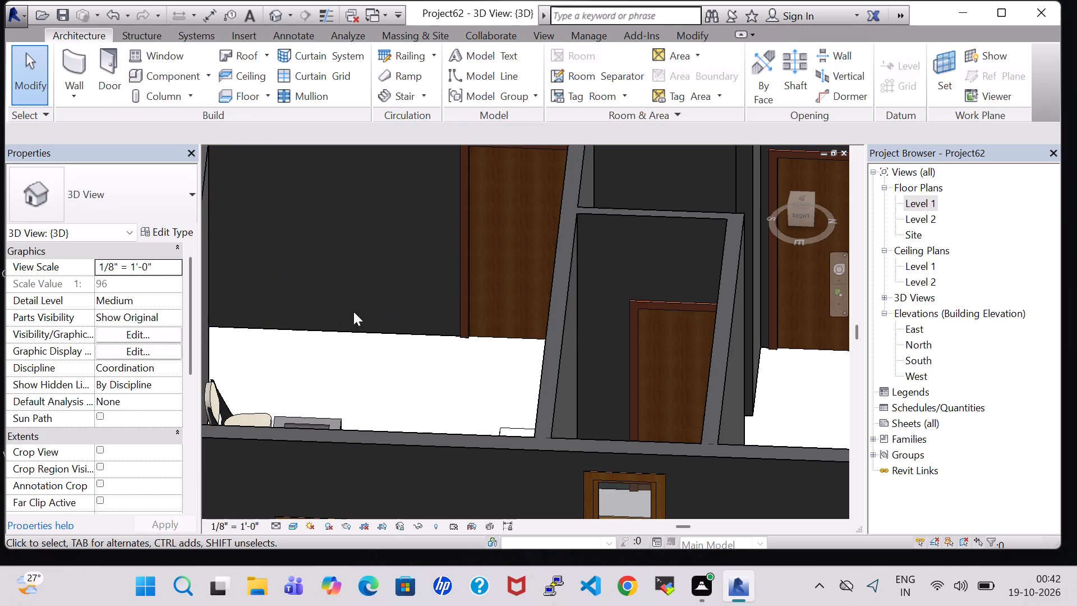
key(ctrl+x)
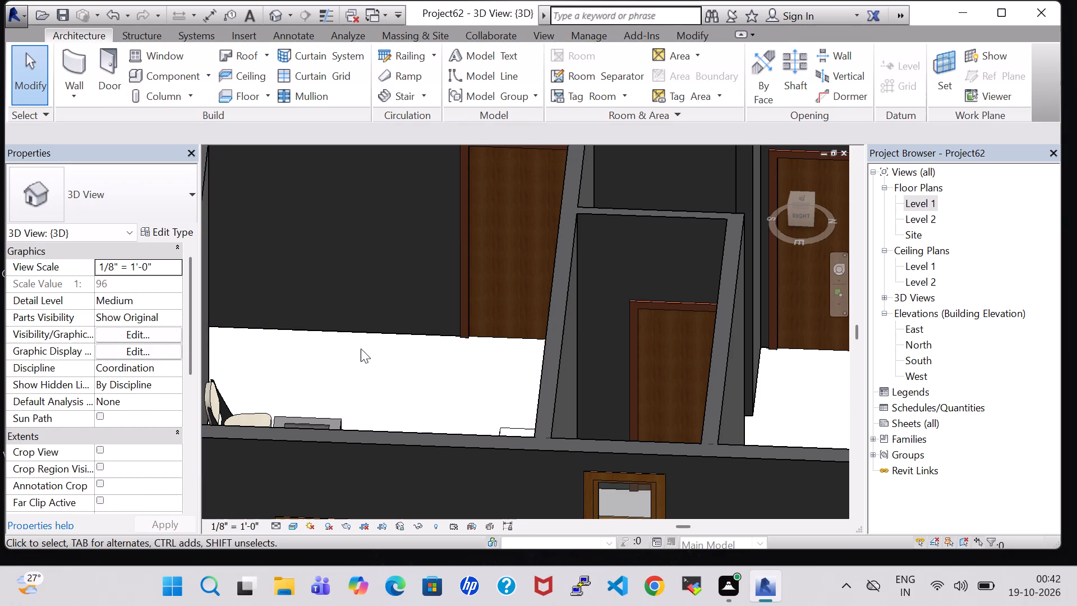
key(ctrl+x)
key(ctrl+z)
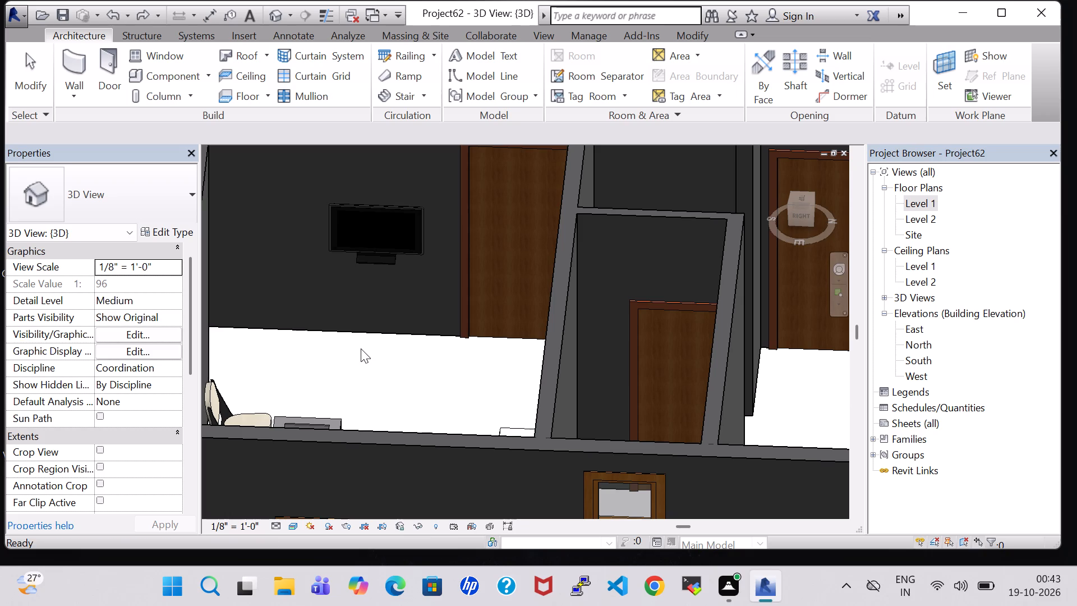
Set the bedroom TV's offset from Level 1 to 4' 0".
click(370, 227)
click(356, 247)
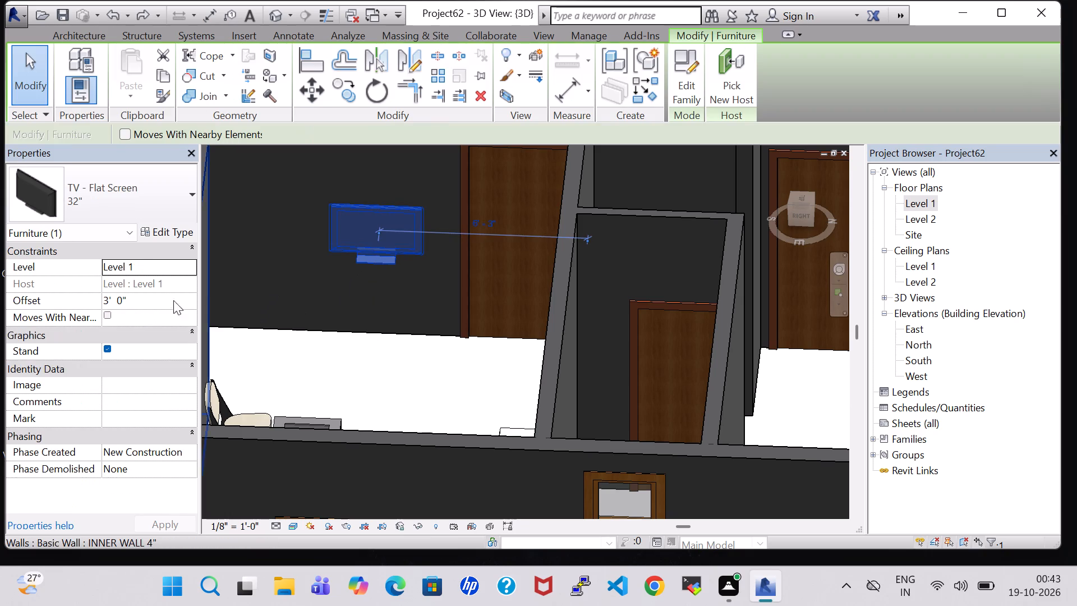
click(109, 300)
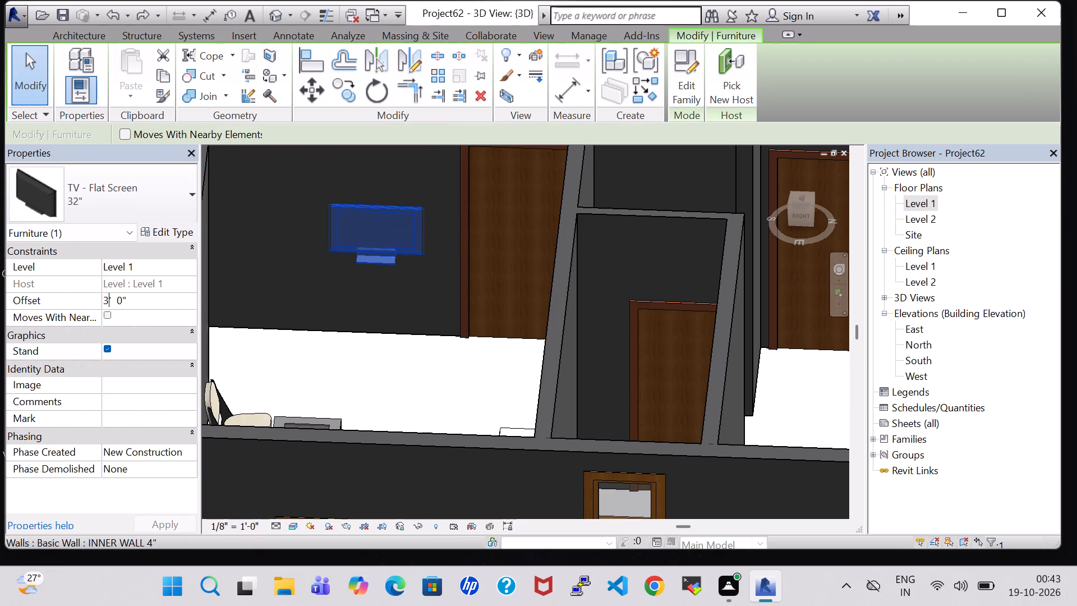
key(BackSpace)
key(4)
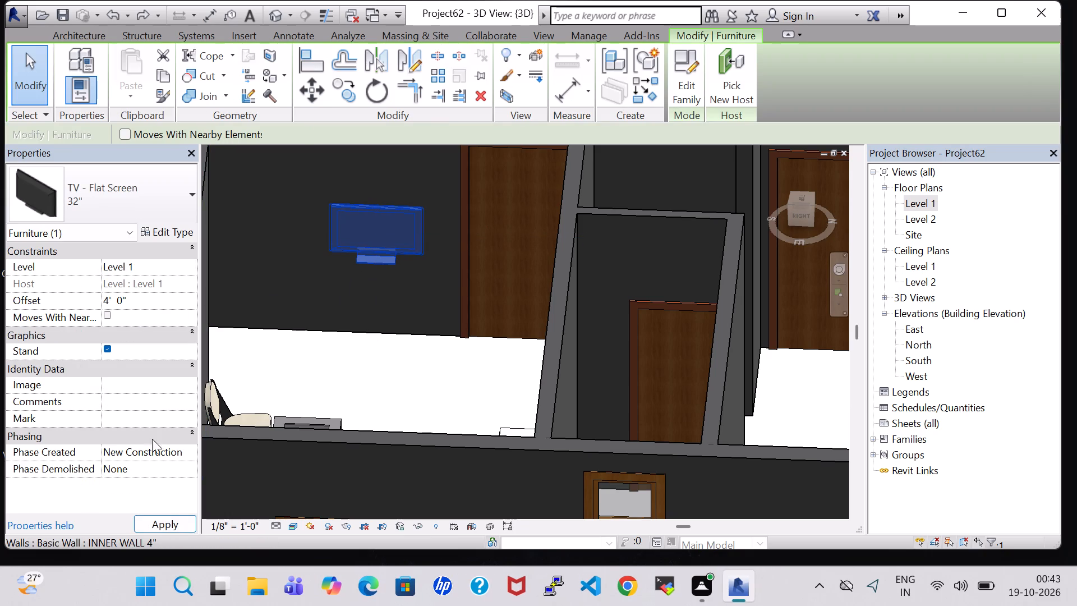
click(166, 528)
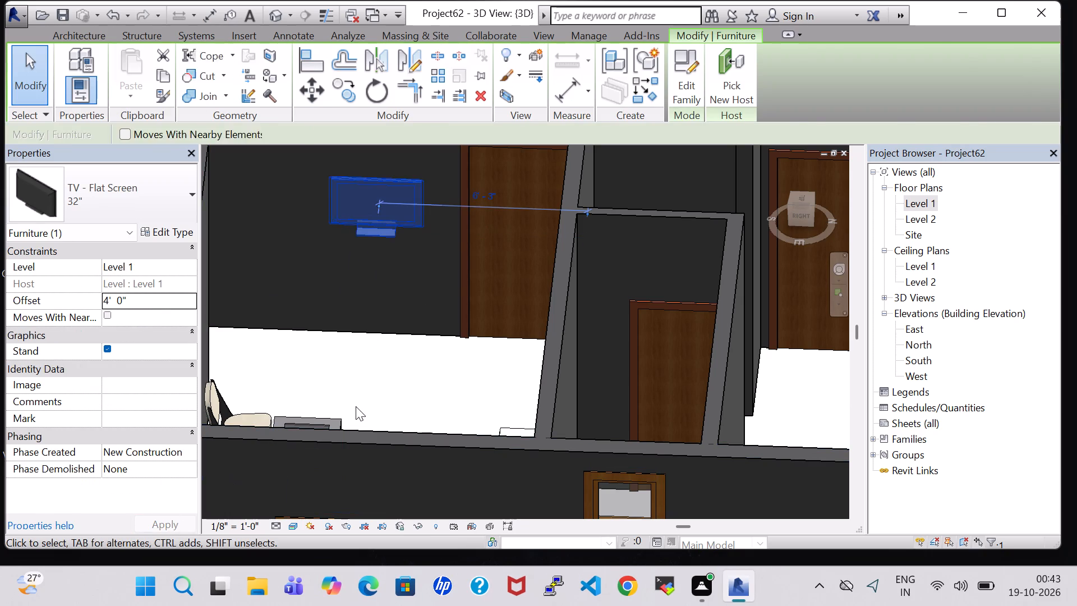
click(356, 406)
Set the bedroom TV's offset from Level 1 to 3' 5".
scroll(352, 366, down, 3)
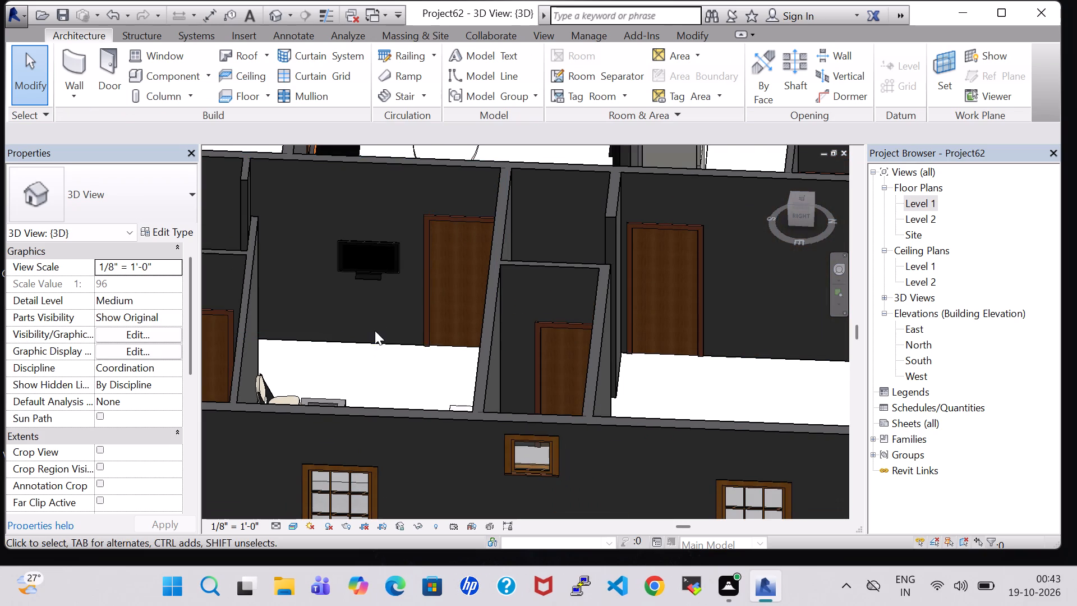
shift+middle_drag(375, 330, 375, 370)
click(375, 306)
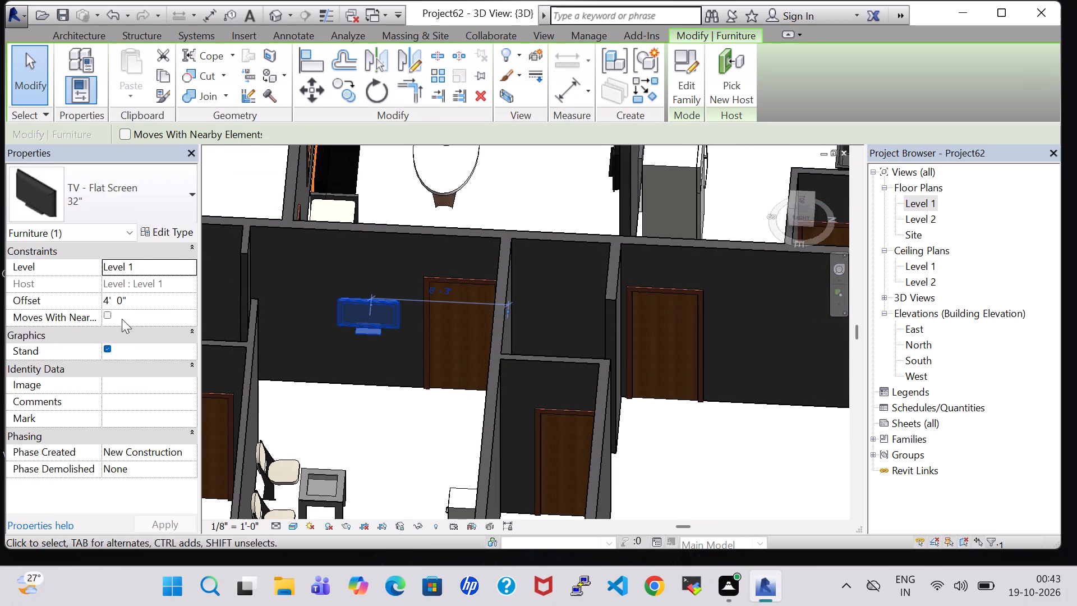
click(122, 300)
click(122, 300)
key(BackSpace)
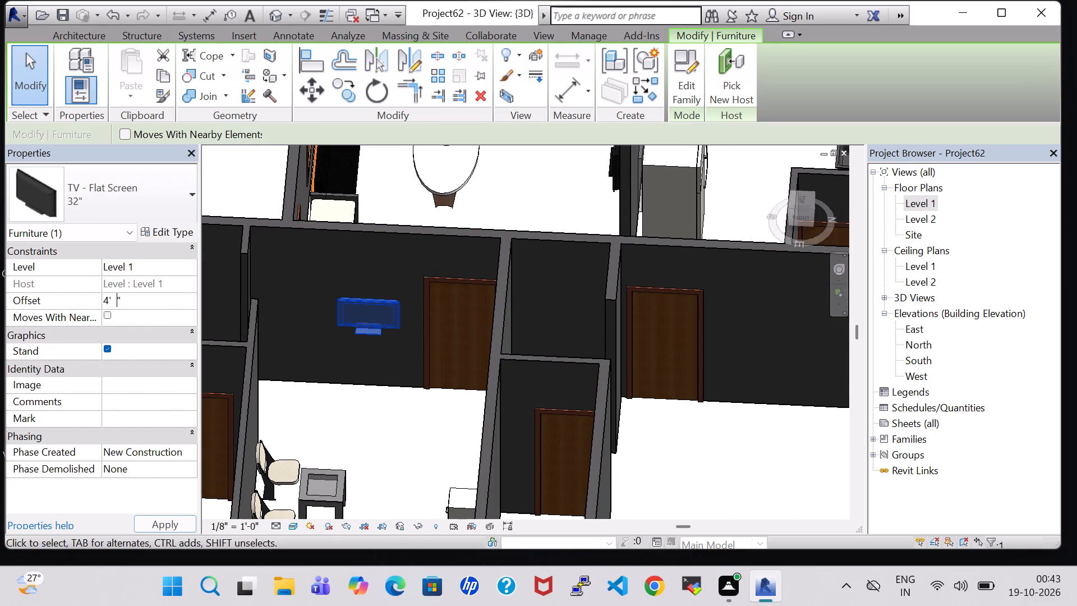
key(5)
click(107, 300)
key(BackSpace)
key(3)
click(170, 522)
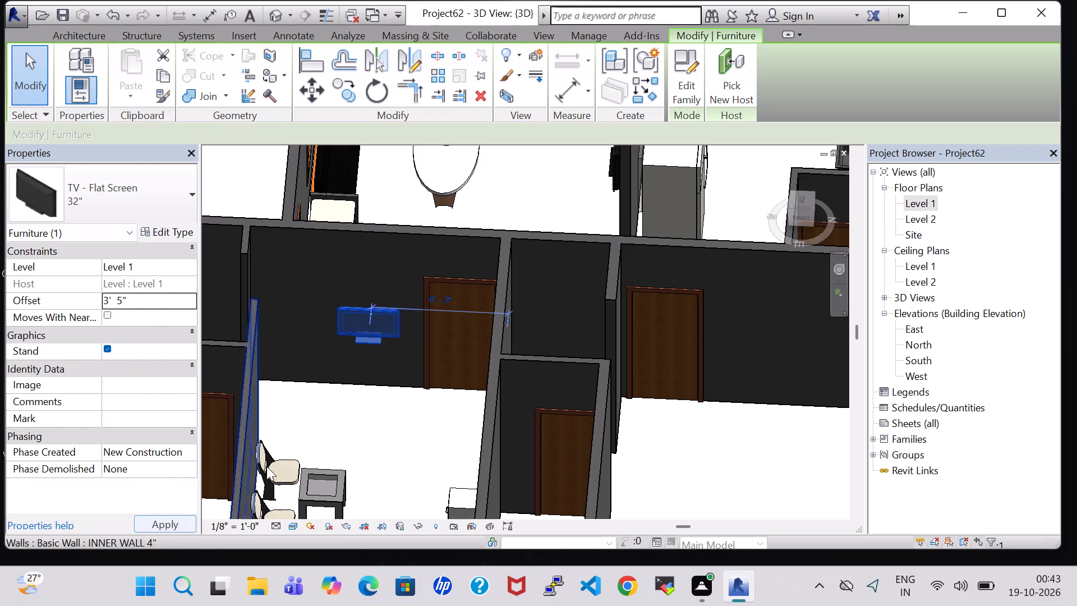
click(346, 435)
Inspect the wall TV and the rest of the bedroom furniture in the 3D view from several angles.
shift+middle_drag(360, 423, 360, 424)
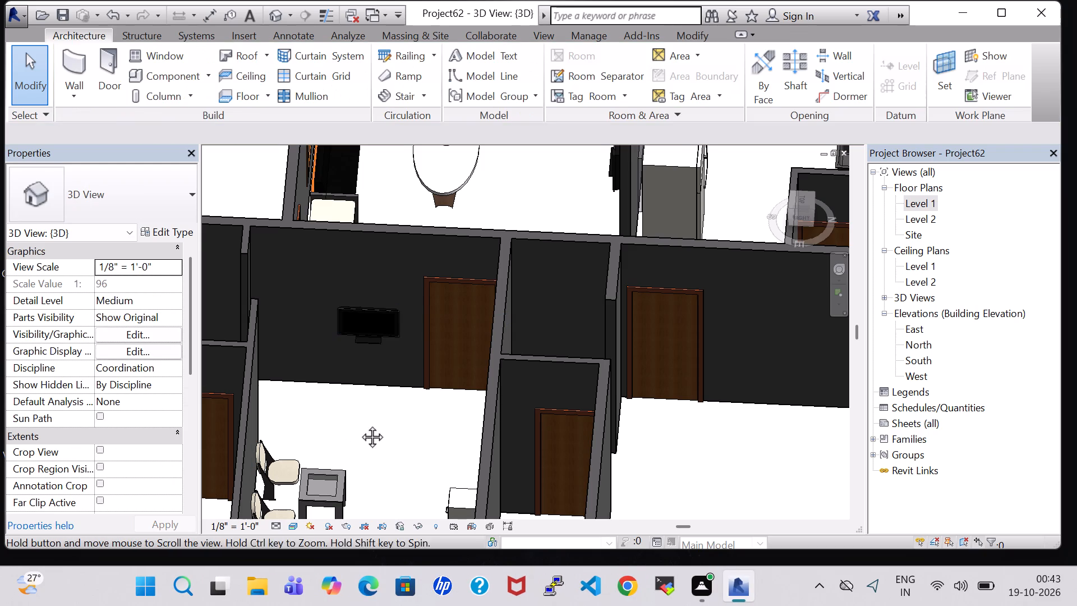
shift+middle_drag(360, 424, 356, 481)
middle_drag(356, 481, 358, 343)
shift+middle_drag(357, 333, 353, 387)
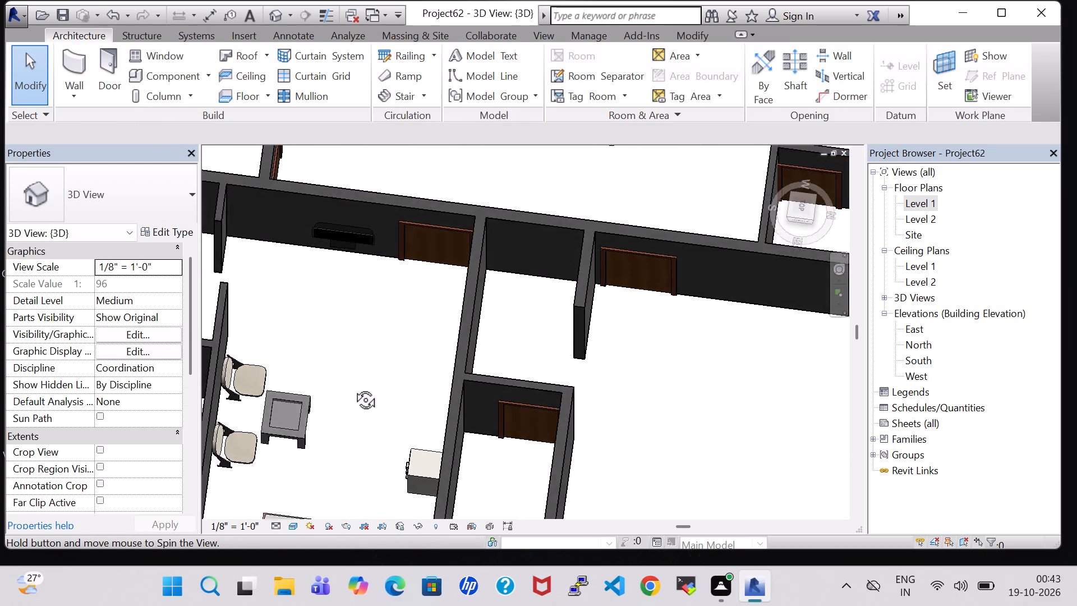
shift+middle_drag(353, 387, 349, 435)
middle_drag(332, 430, 349, 346)
middle_drag(343, 384, 358, 268)
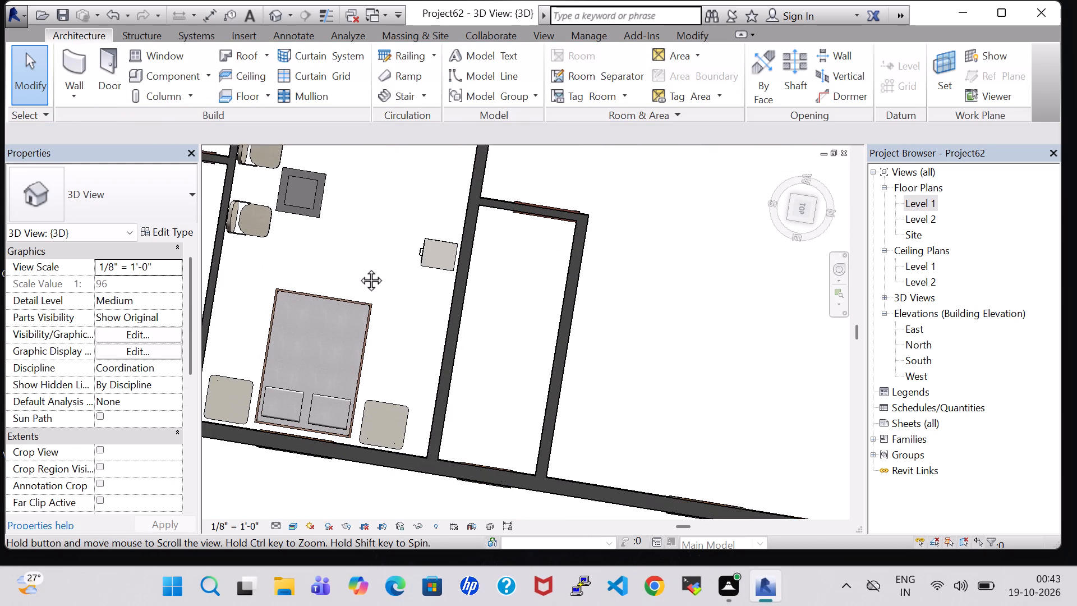
middle_drag(358, 268, 365, 258)
In the Level 1 plan, place another 48" x 72" x 24" Dresser in the small room north of the bedroom, about 3' 2" from the partition.
double_click(915, 209)
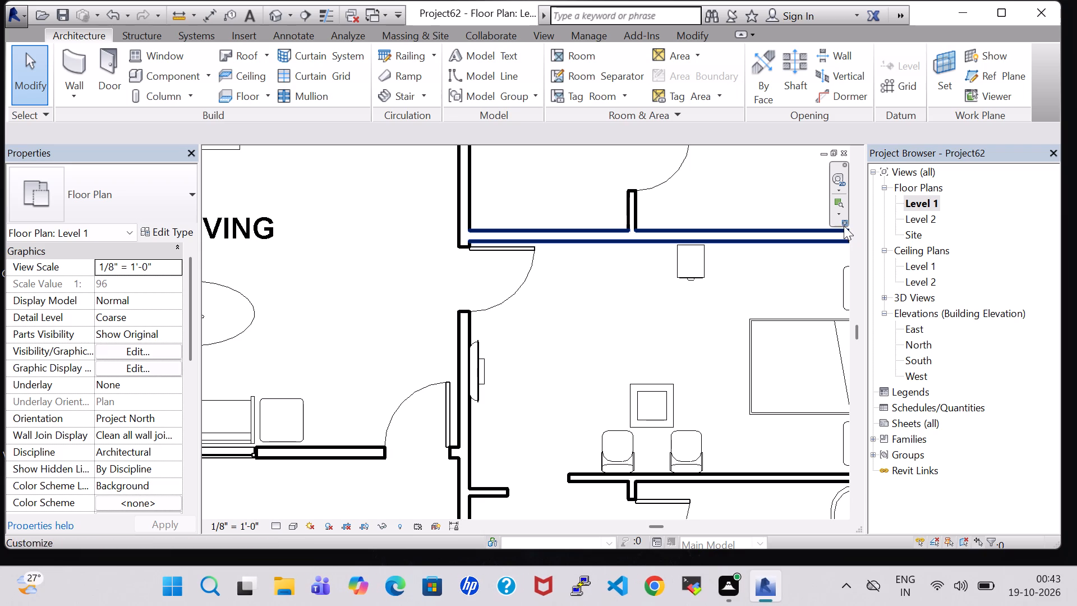
scroll(722, 353, down, 2)
middle_drag(716, 350, 561, 338)
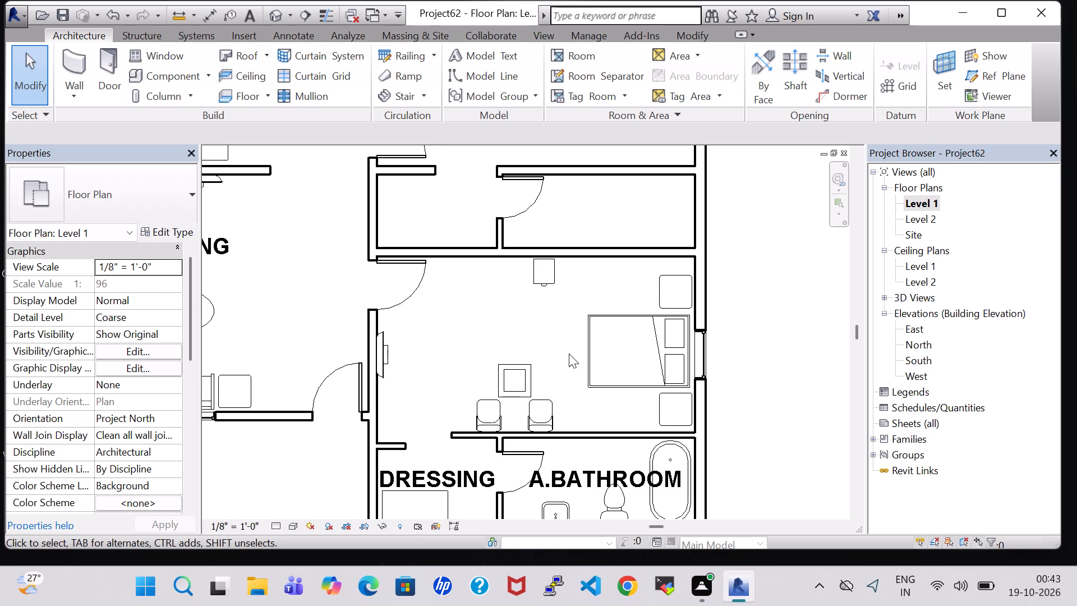
middle_drag(574, 380, 554, 332)
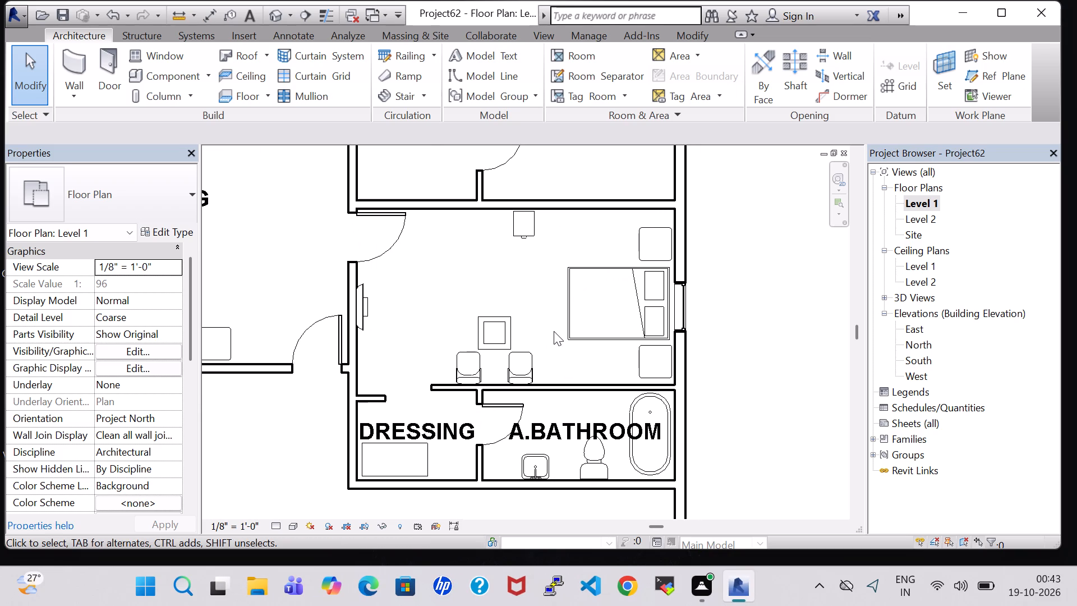
middle_drag(542, 286, 567, 442)
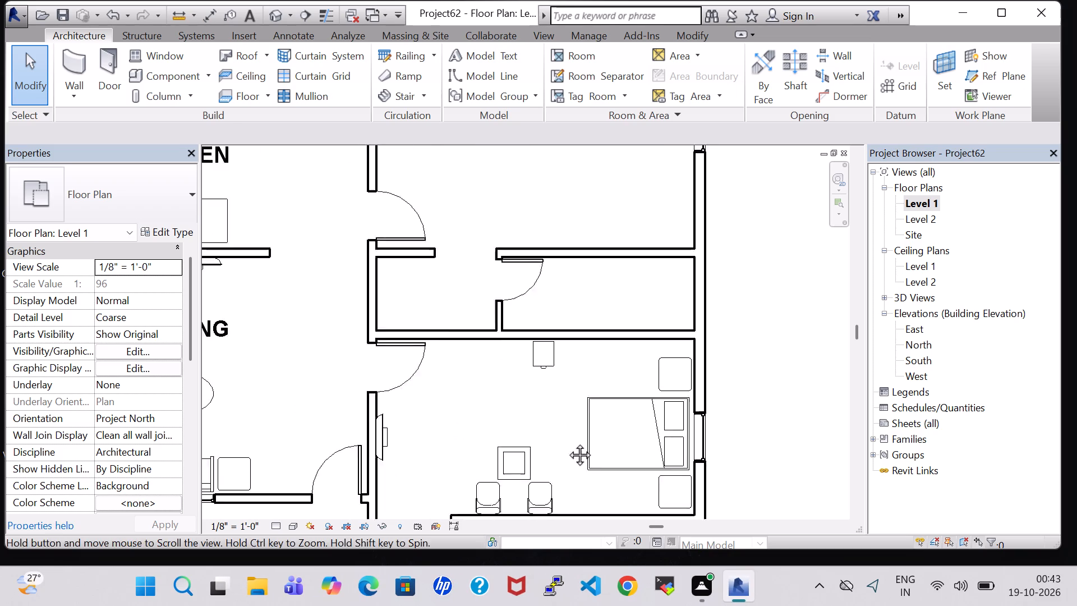
middle_drag(567, 442, 567, 443)
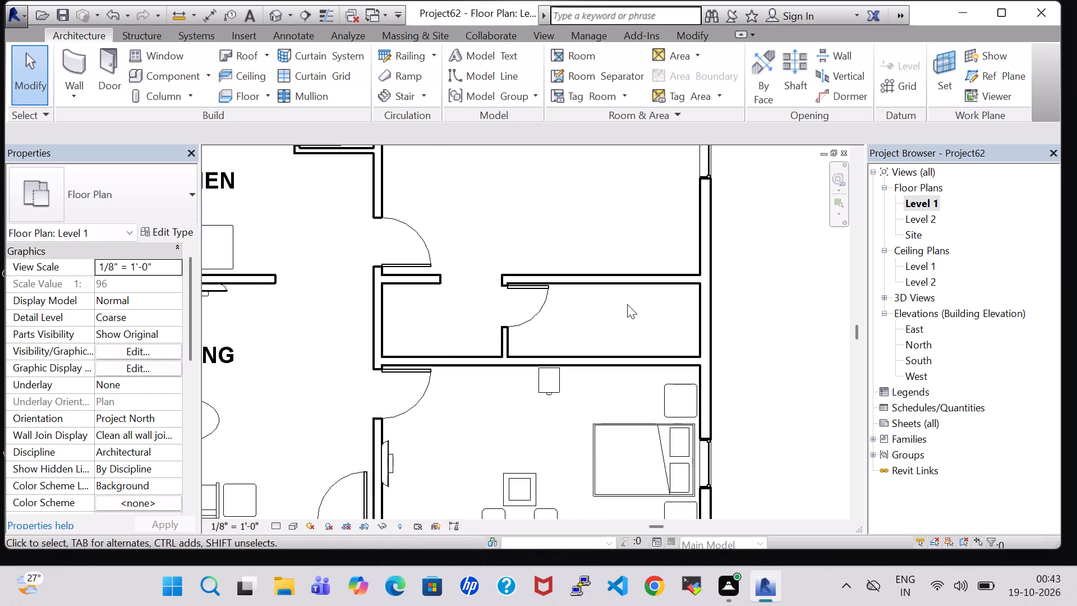
scroll(601, 413, down, 3)
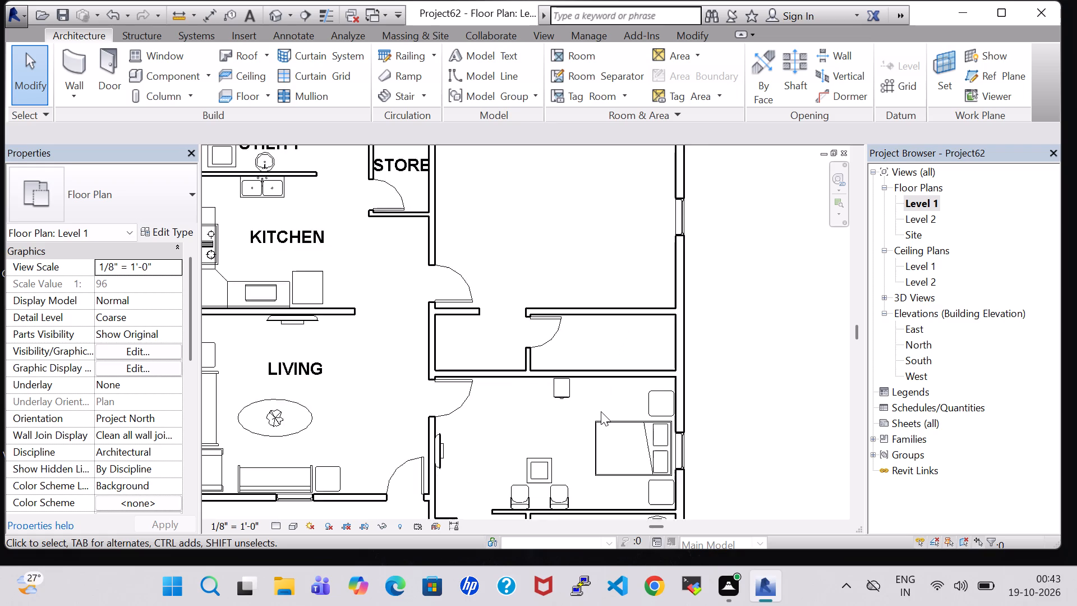
middle_drag(601, 411, 601, 397)
middle_drag(495, 467, 513, 351)
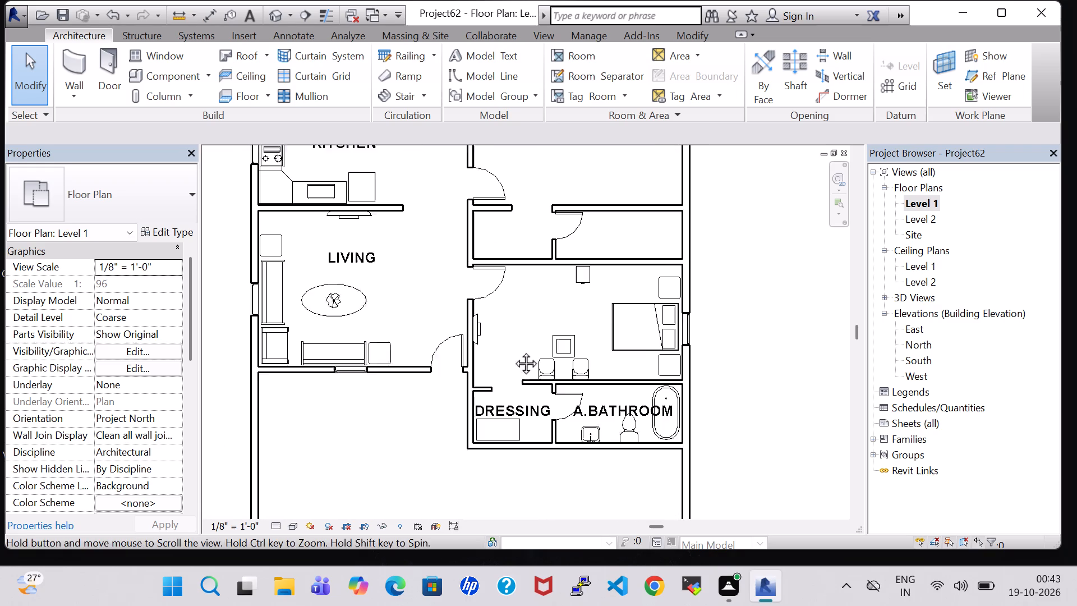
middle_drag(513, 351, 512, 346)
click(509, 402)
right_click(509, 402)
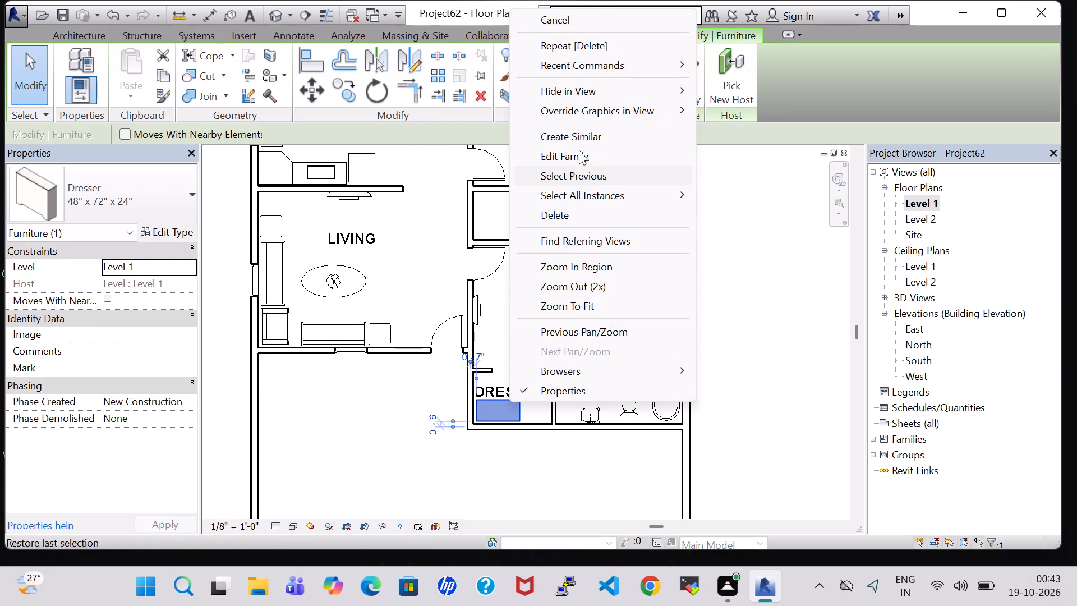
click(574, 132)
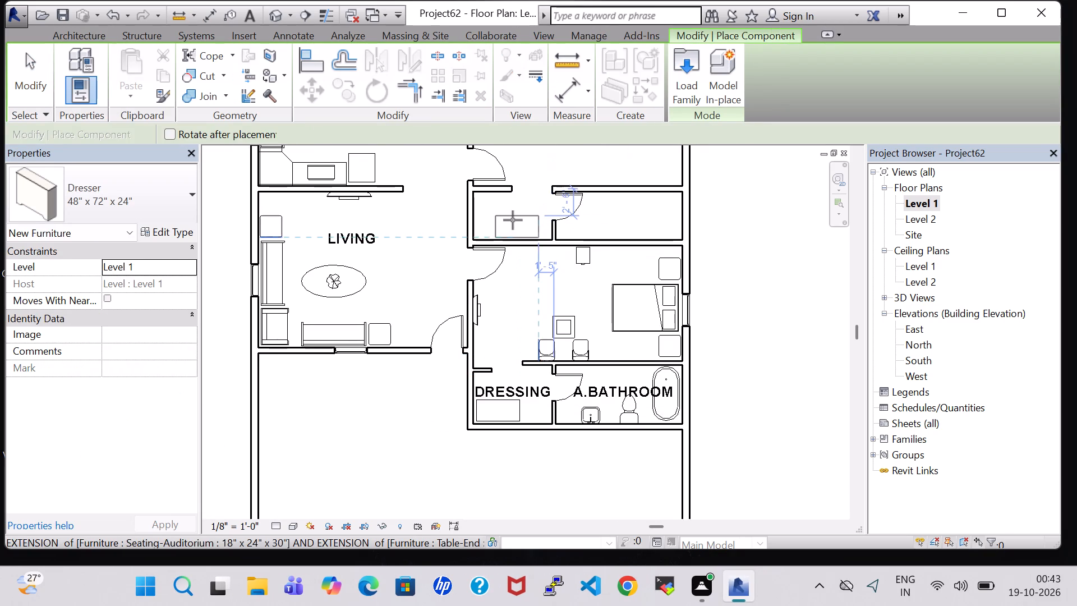
scroll(513, 220, up, 6)
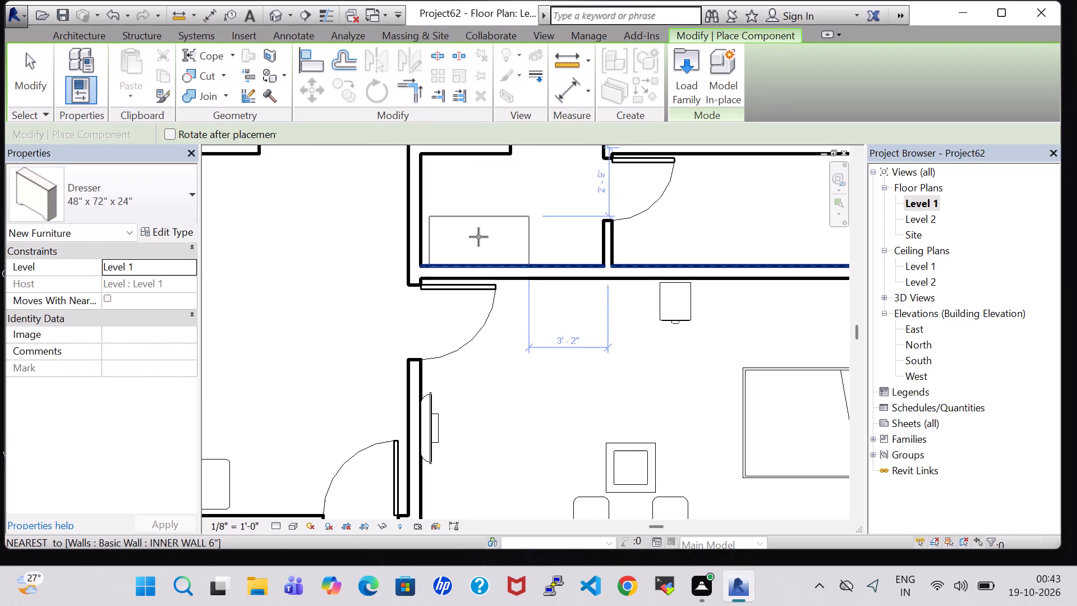
click(479, 234)
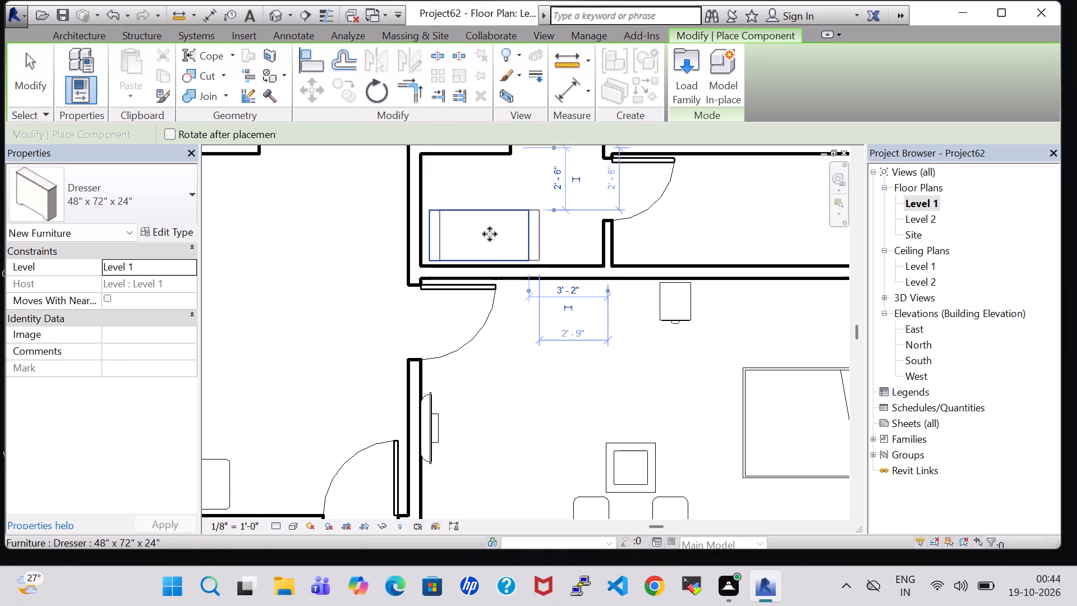
scroll(490, 234, down, 10)
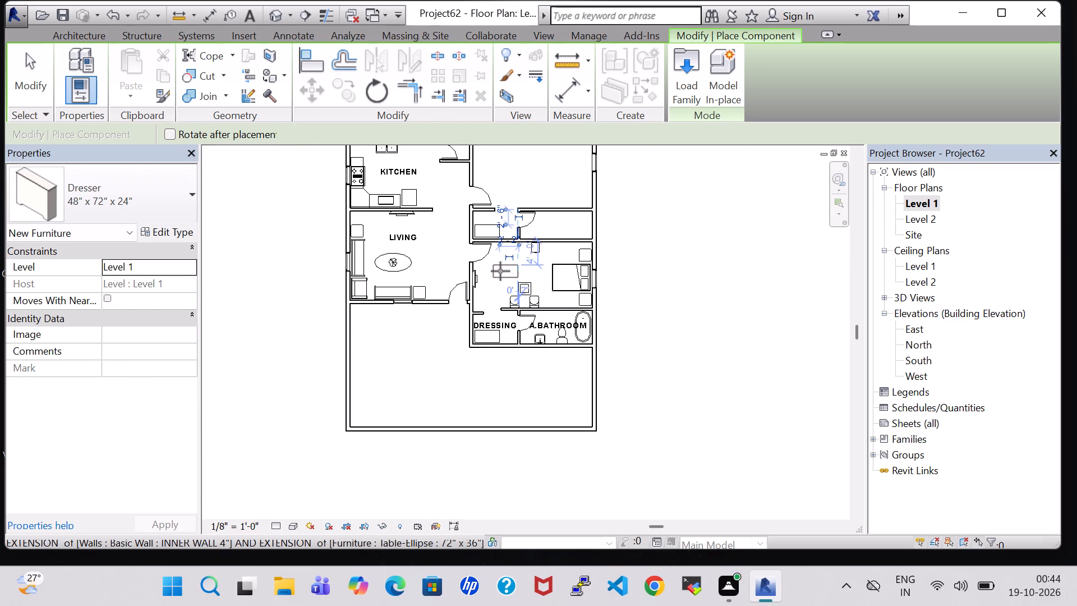
key(Escape)
key(Escape)
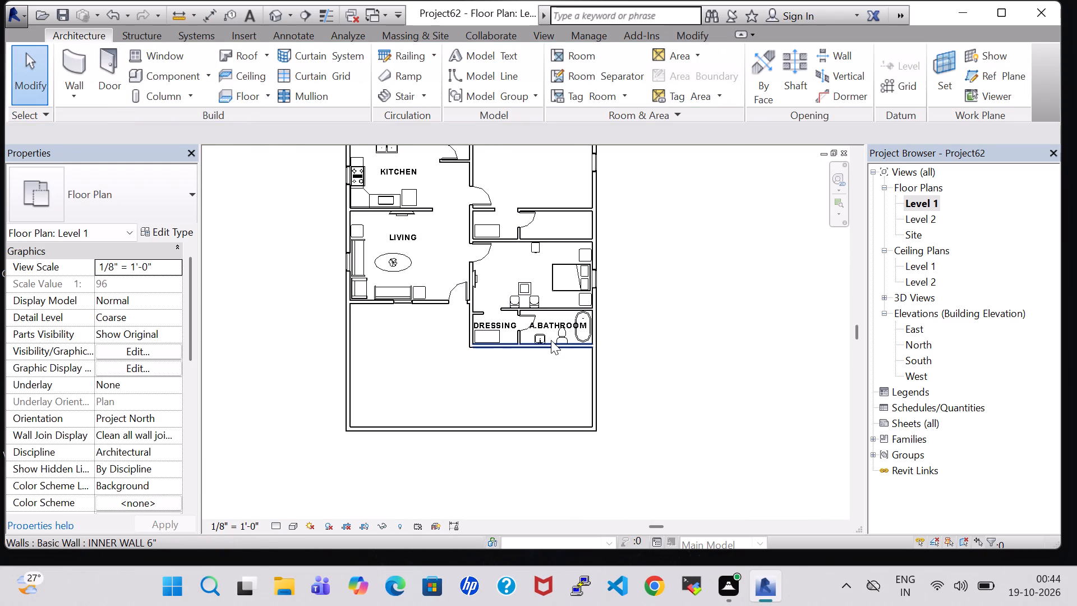
Place another 20" x 18" Sink Vanity-Square in the unlabelled bathroom north of the bedroom, faucet toward the south wall, about 1' 5" from the partition.
scroll(540, 339, up, 1)
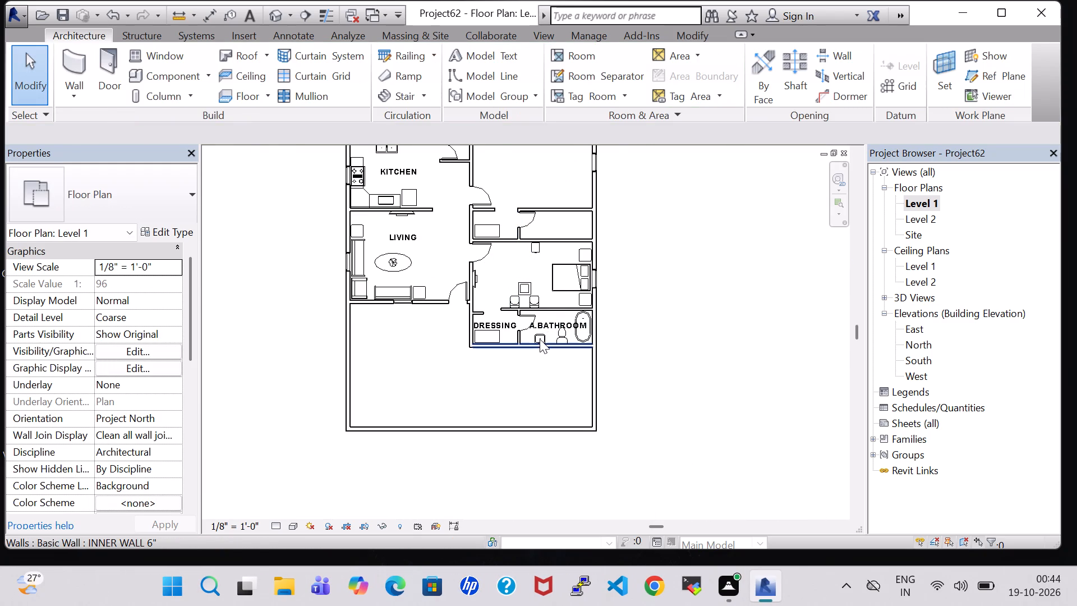
scroll(540, 339, up, 4)
click(538, 336)
right_click(537, 336)
click(593, 305)
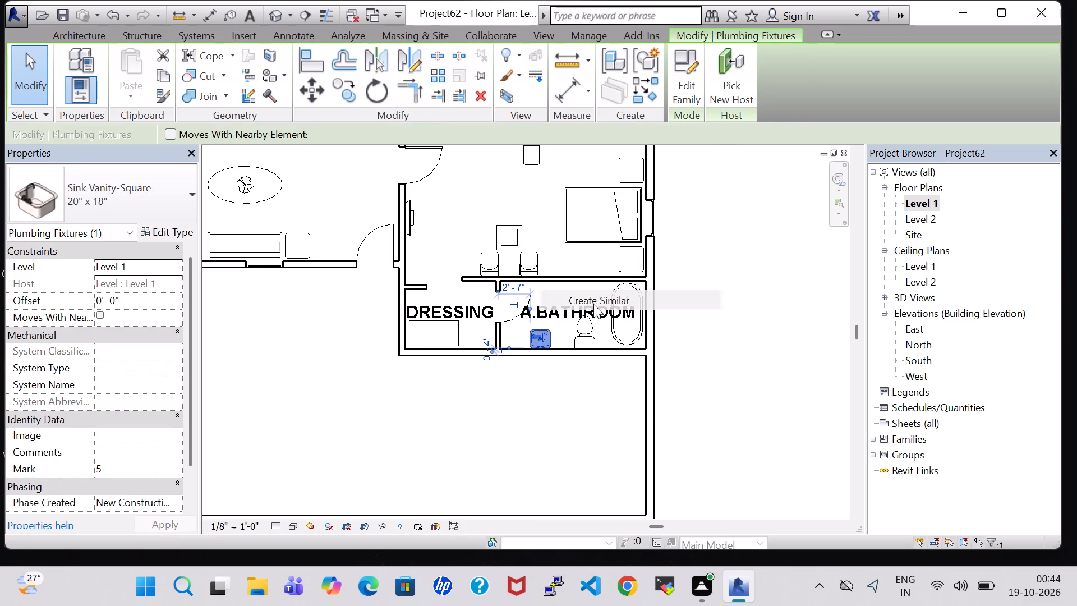
middle_drag(590, 260, 631, 428)
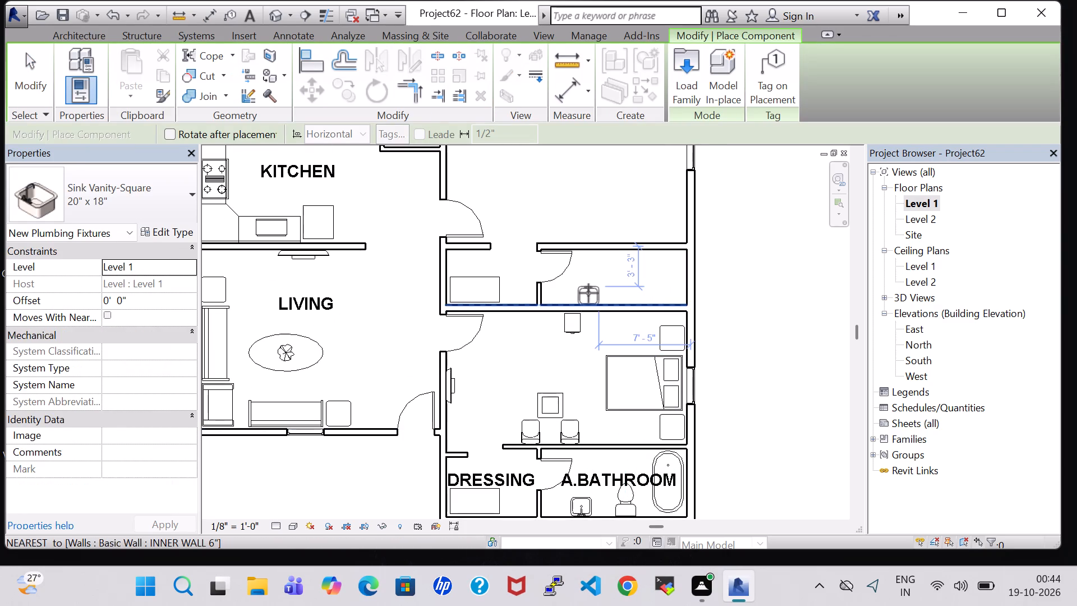
key(space)
key(space)
scroll(586, 283, up, 5)
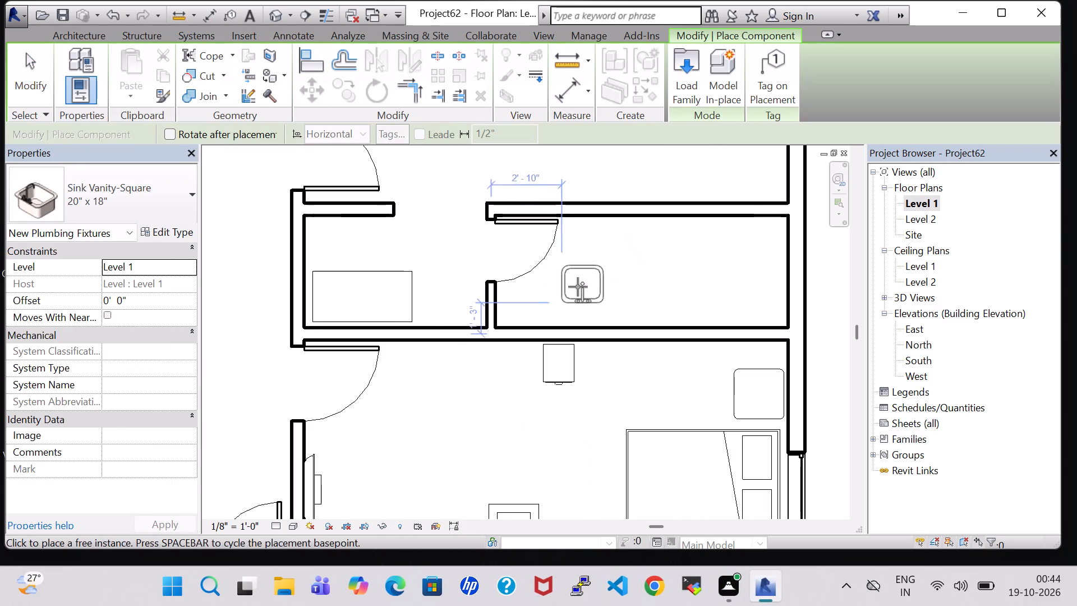
click(547, 306)
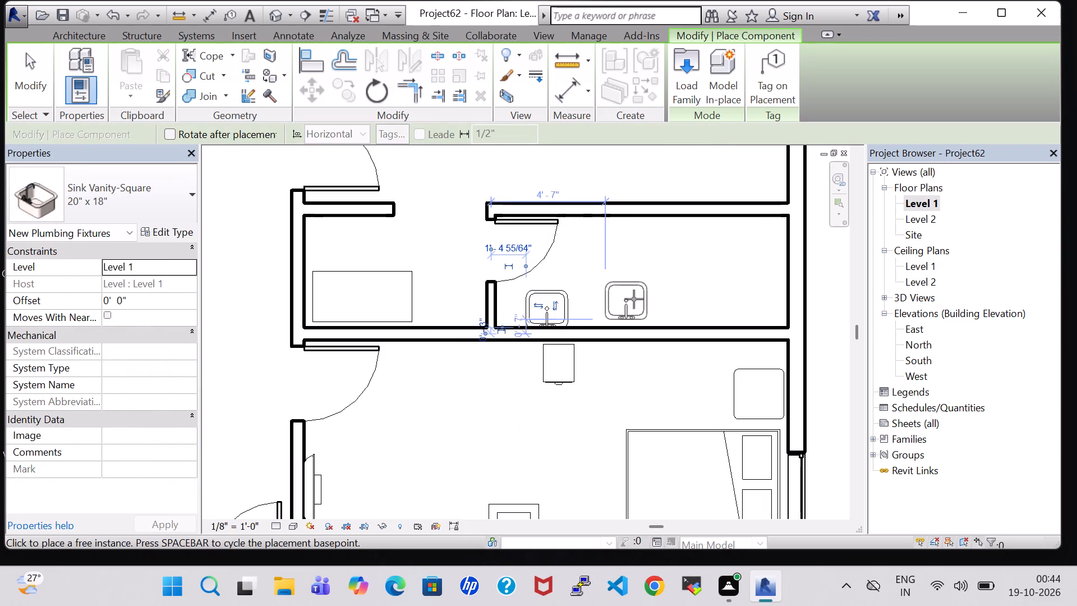
key(Escape)
key(Escape)
Nudge the new vanity sink five increments east along the south wall, away from the partition.
click(556, 307)
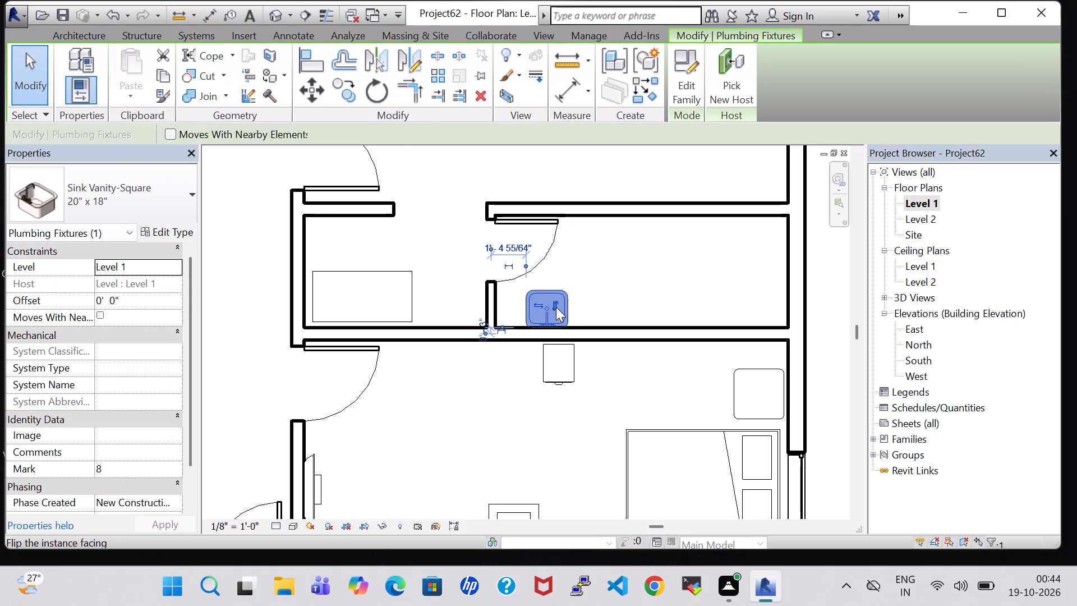
key(Right)
key(Right)
key(Right)
key(Right)
key(Right)
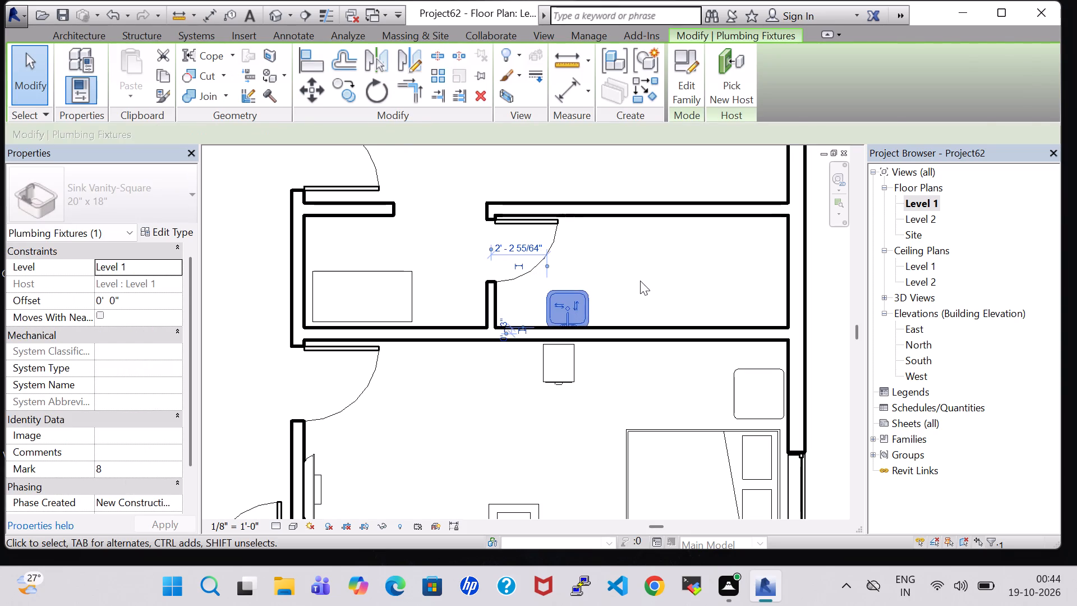
click(640, 281)
Place another Toilet-Domestic-3D east of the new sink, tank toward the south wall, about 6' 4" from the partition.
scroll(640, 281, down, 6)
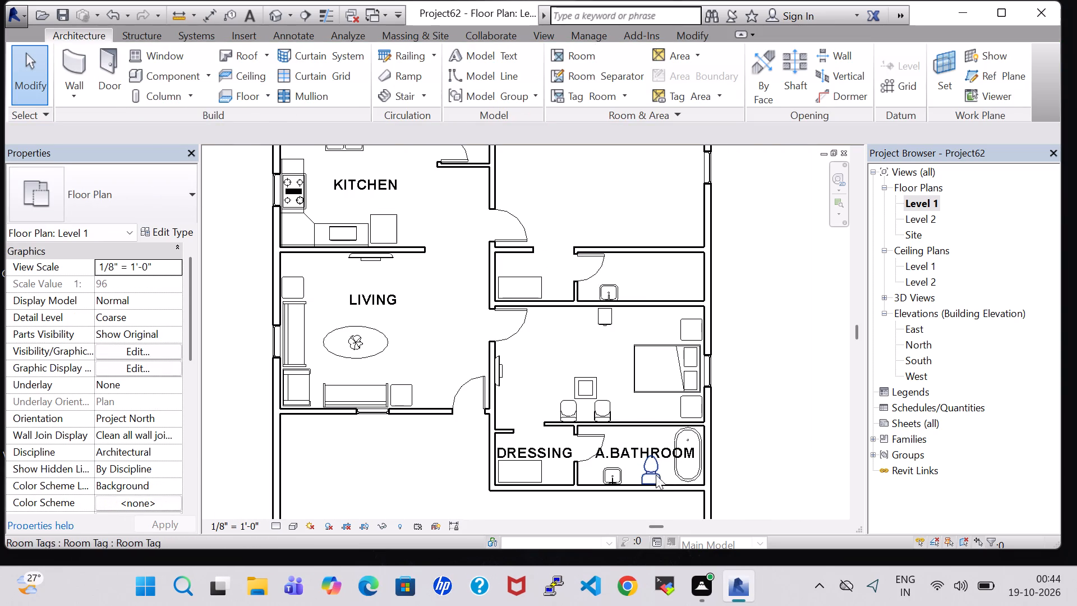
click(657, 480)
click(753, 470)
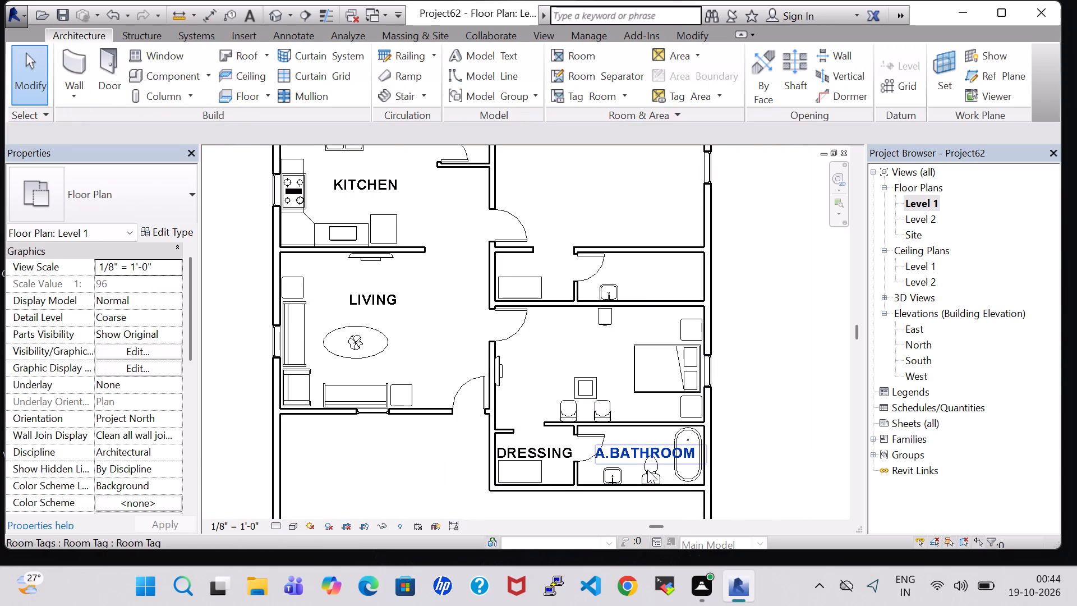
click(647, 470)
right_click(650, 469)
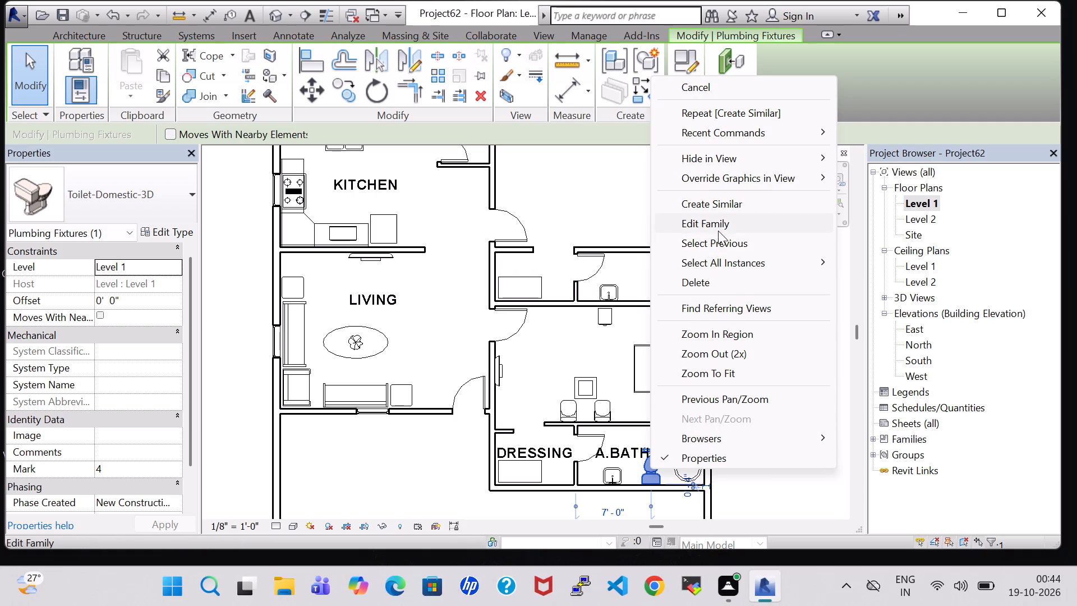
click(711, 201)
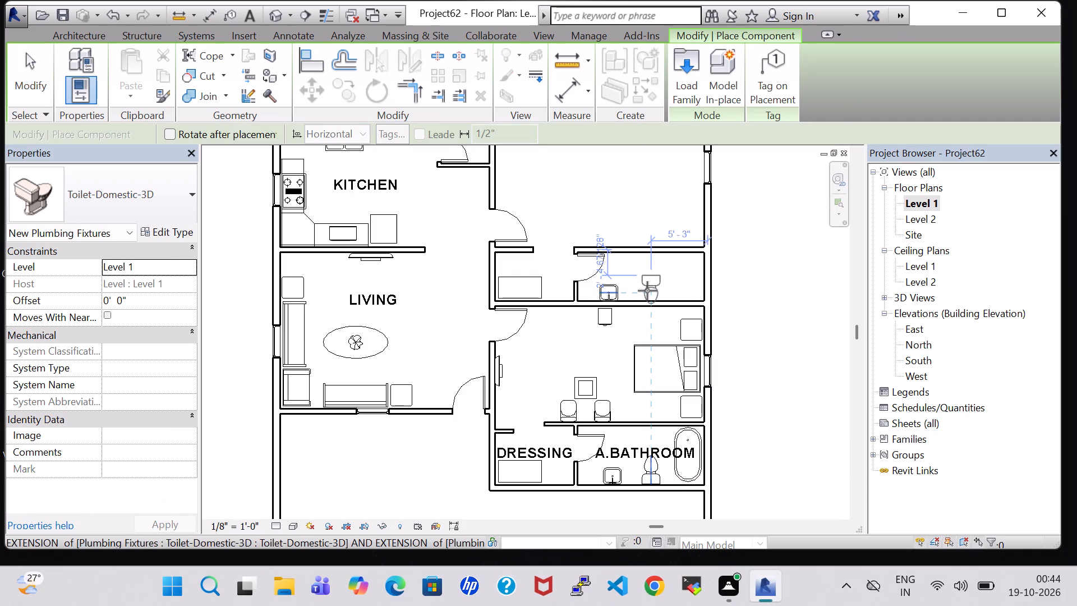
key(space)
key(space)
key(space)
scroll(647, 291, up, 6)
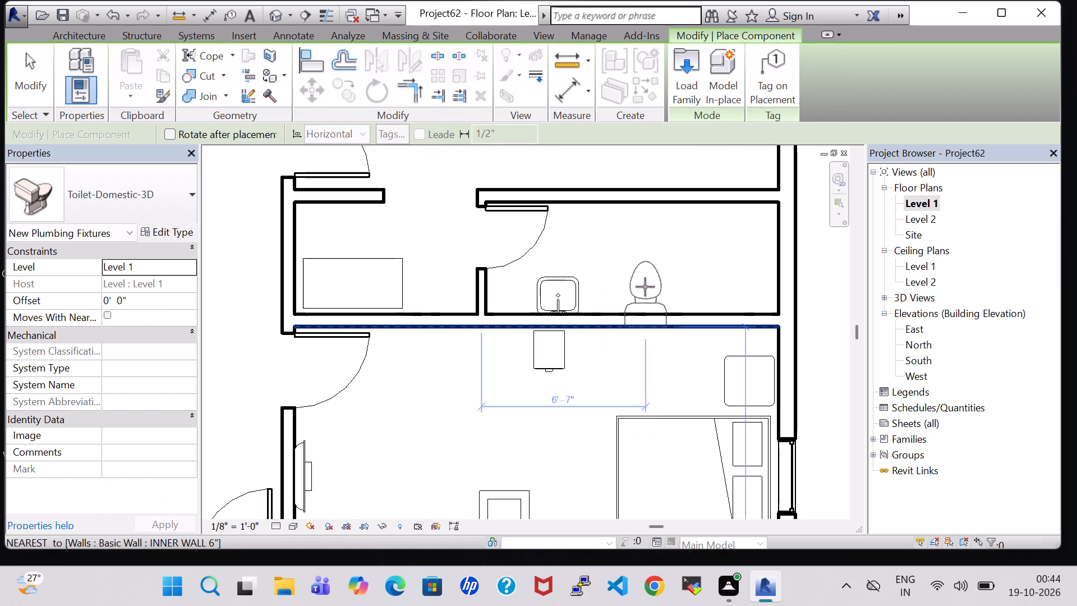
scroll(639, 268, up, 4)
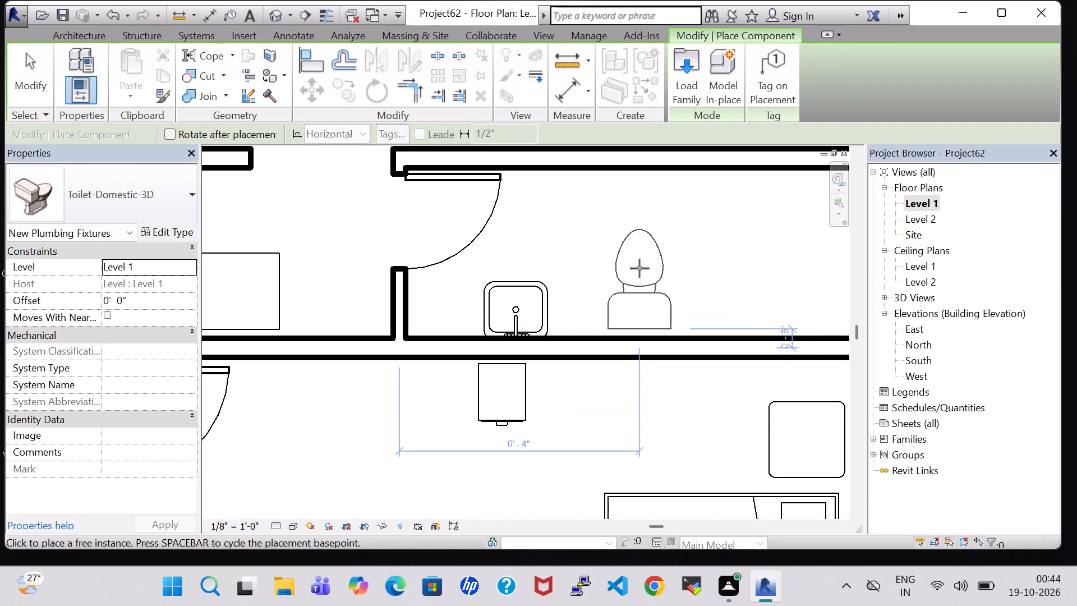
click(638, 277)
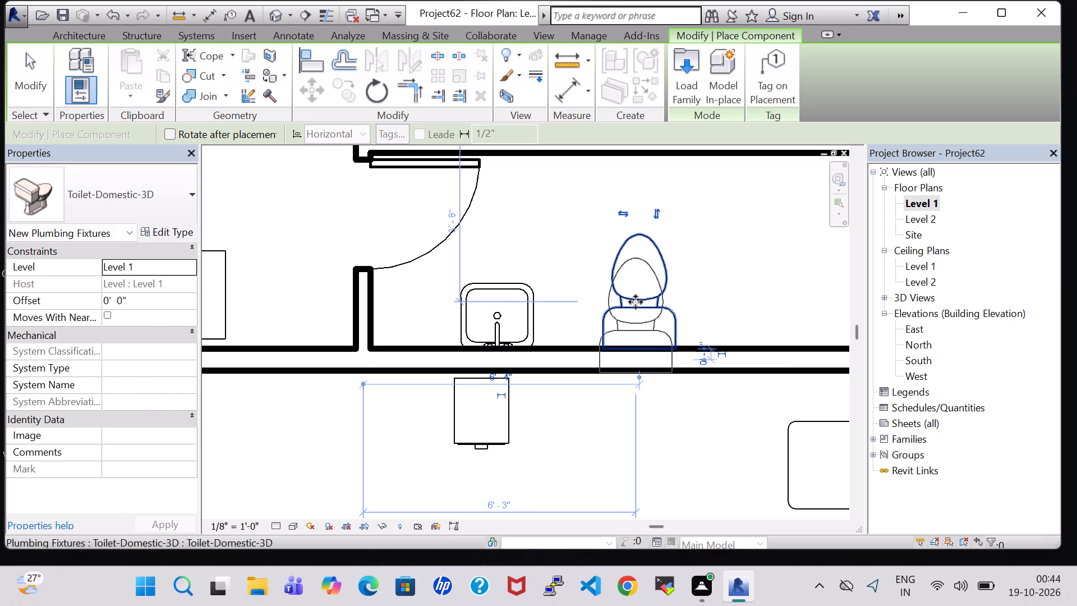
key(Escape)
key(Escape)
Nudge the new toilet one increment north off the wall and one increment east.
click(636, 310)
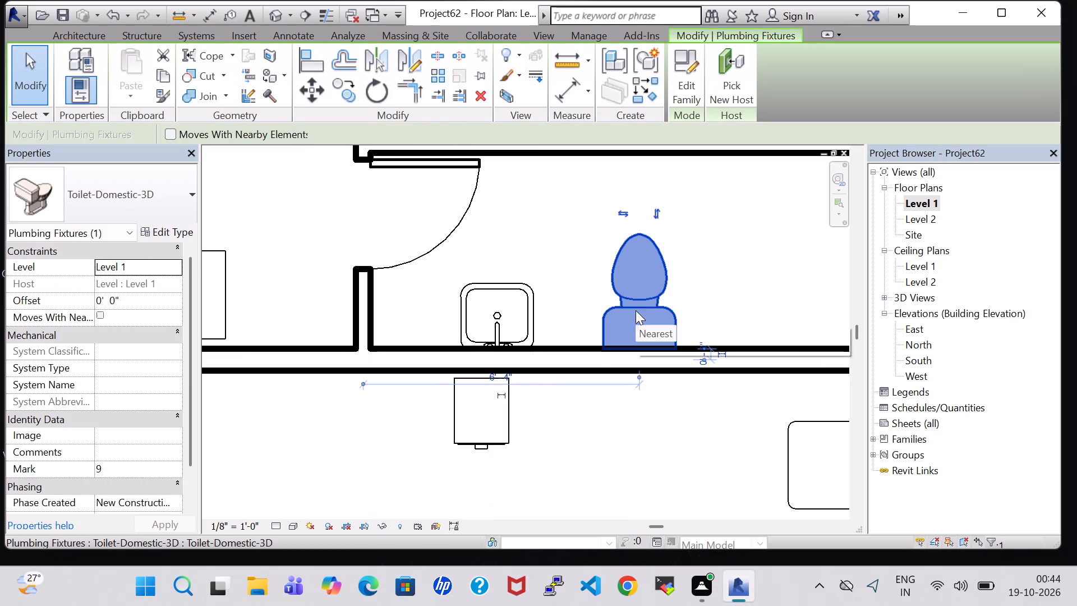
key(Up)
click(739, 310)
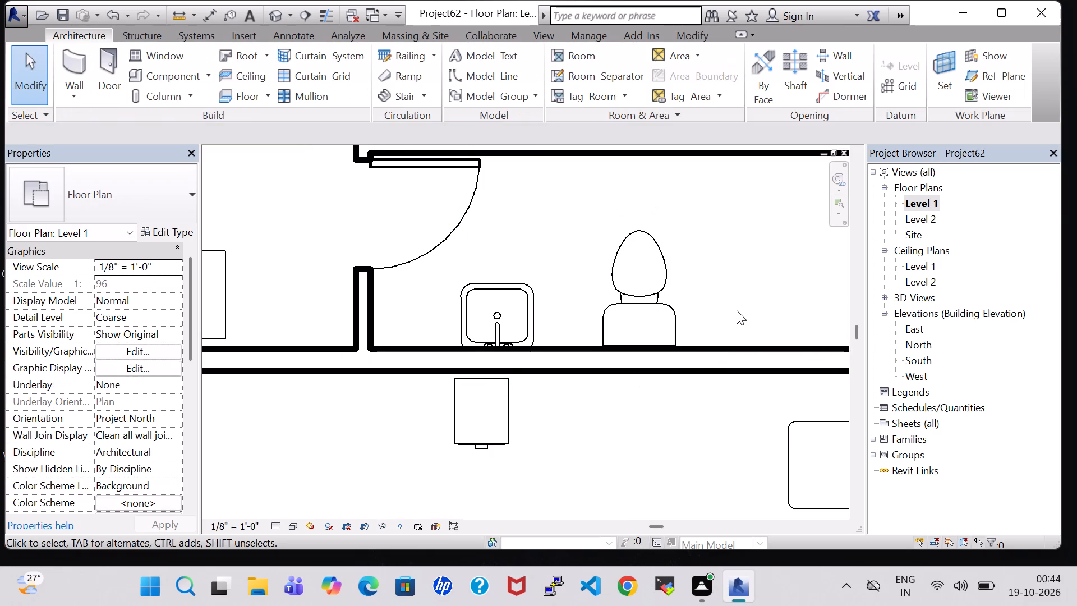
scroll(737, 310, down, 4)
click(688, 311)
key(Right)
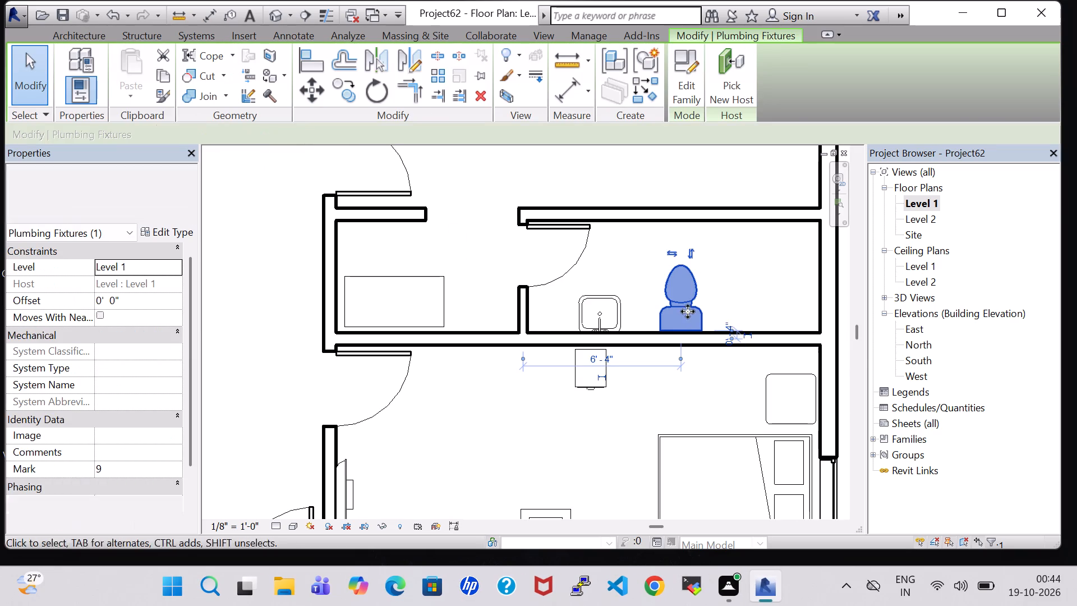
click(757, 283)
Place another Tub-Free Standing-3D 30" x 60" lengthwise along the east wall of the unlabelled bathroom, east of the toilet.
scroll(757, 283, down, 7)
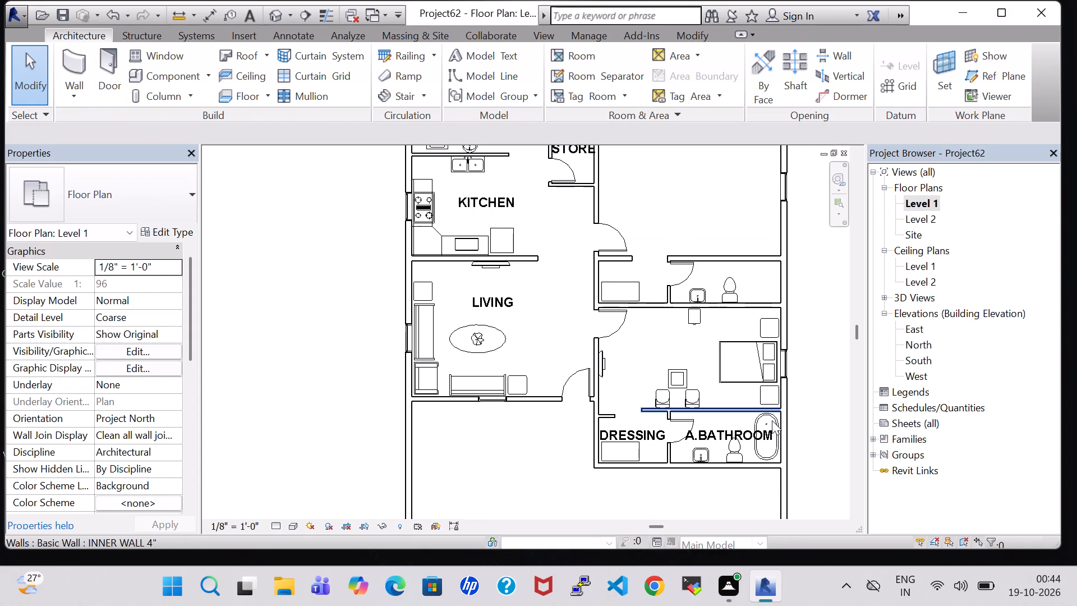
click(762, 453)
right_click(762, 453)
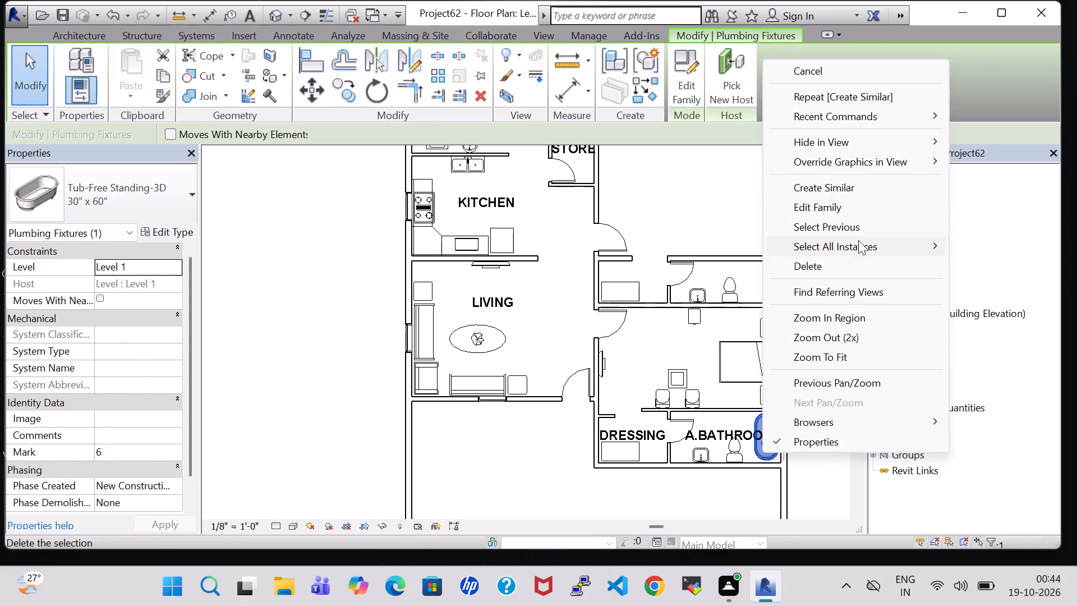
click(850, 190)
scroll(765, 287, up, 5)
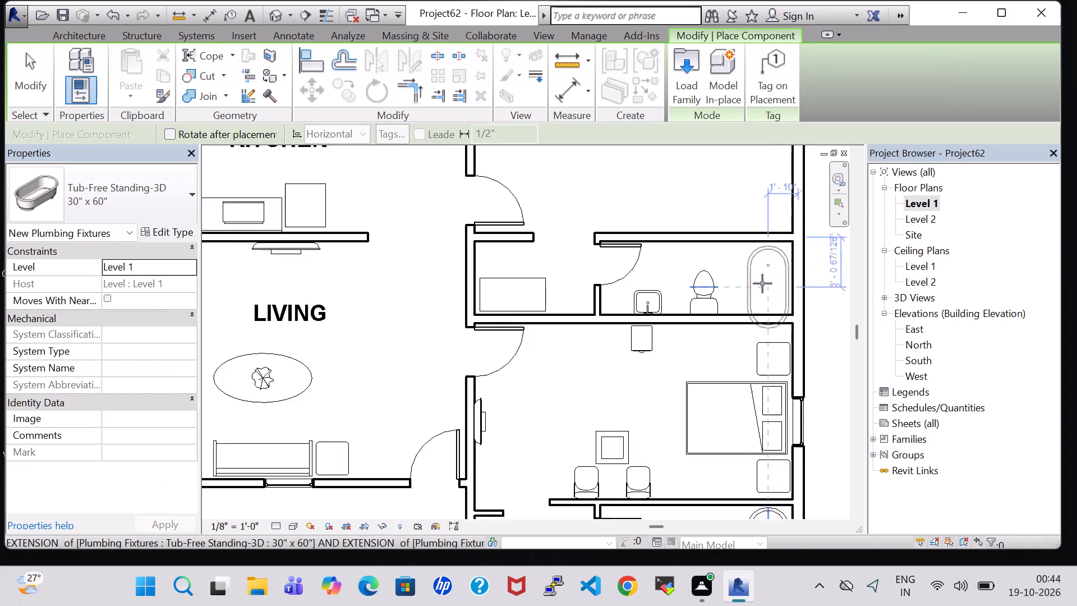
click(771, 270)
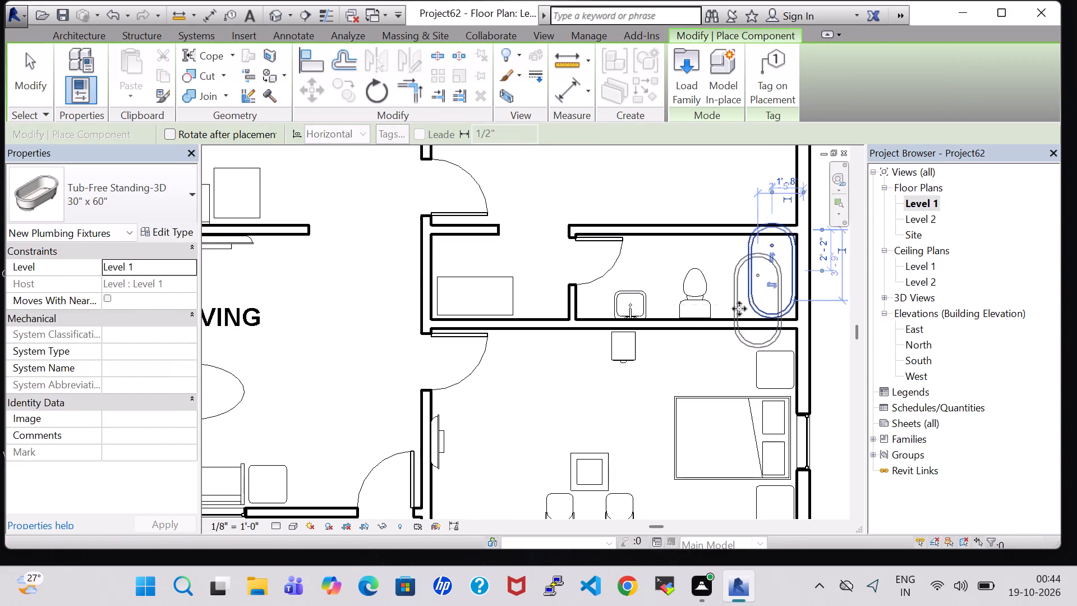
key(Escape)
key(Escape)
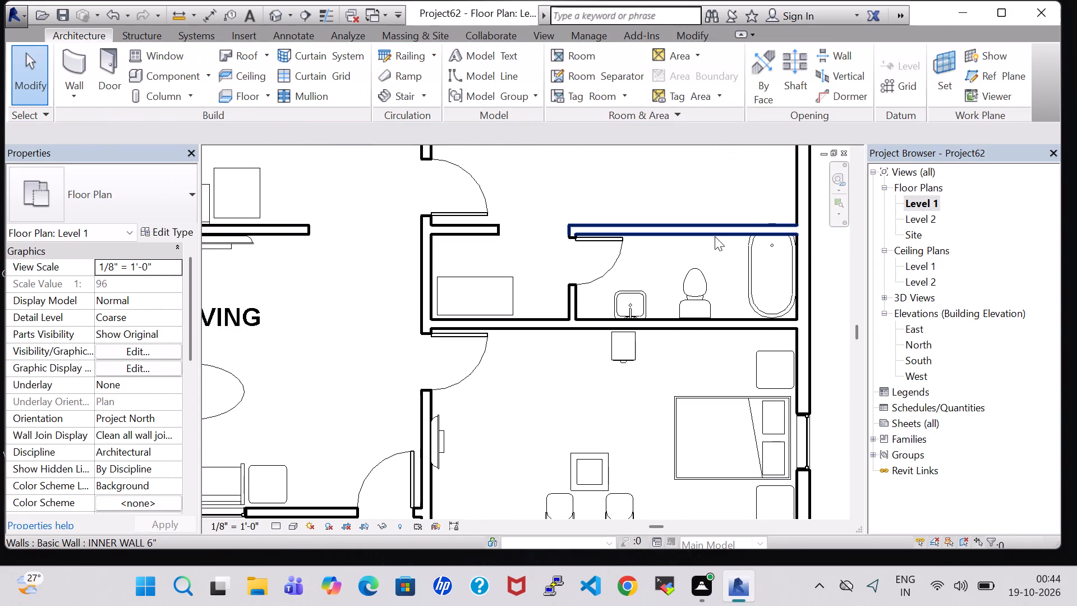
Nudge the unlabelled bathroom's north INNER WALL 6" five increments north.
click(715, 236)
key(Up)
key(Up)
key(Up)
key(Up)
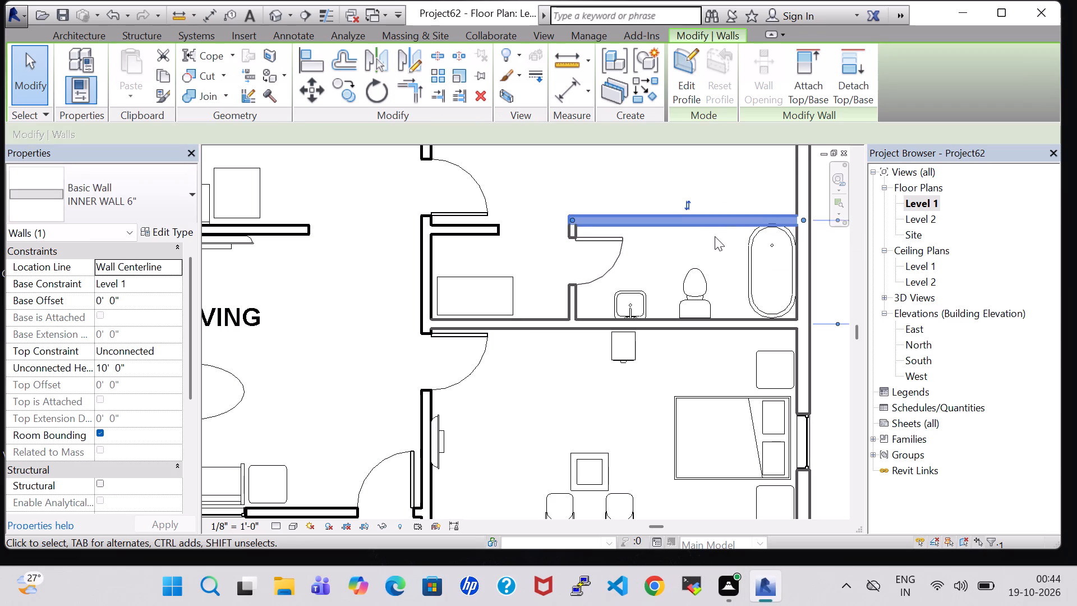
key(Up)
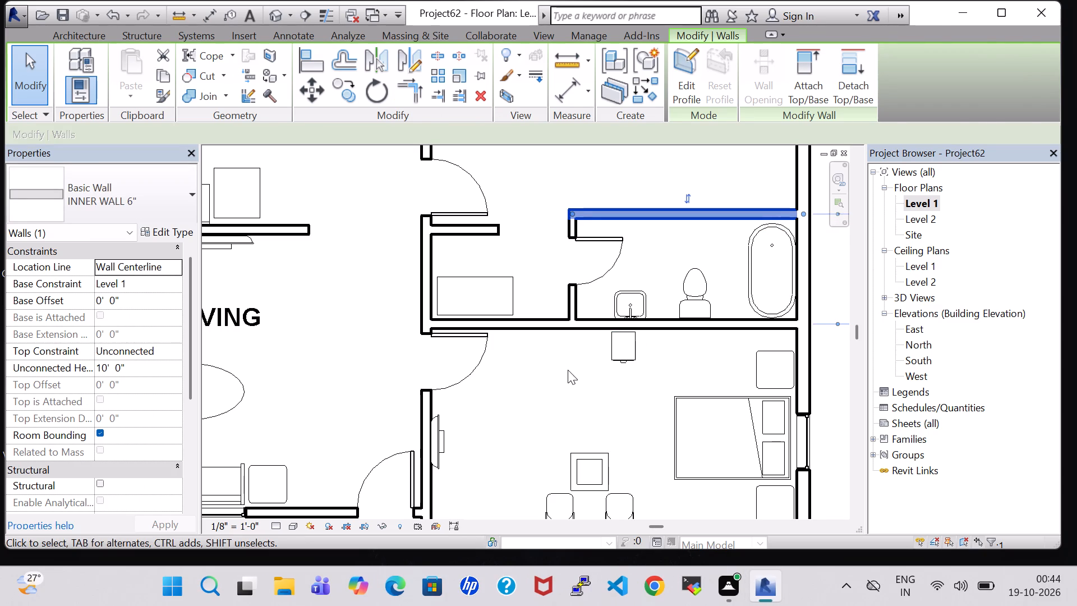
click(567, 371)
Nudge the Single-Flush 36" x 84" door just north of the unlabelled dressing area five increments north along its wall.
scroll(467, 241, down, 3)
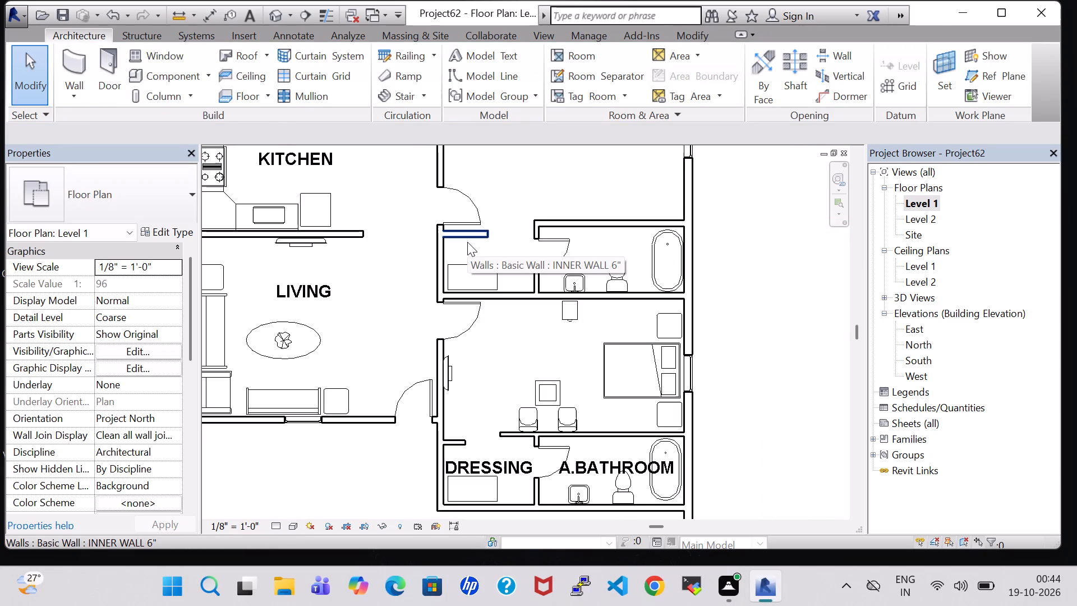
click(472, 208)
key(Up)
key(Up)
key(Up)
key(Up)
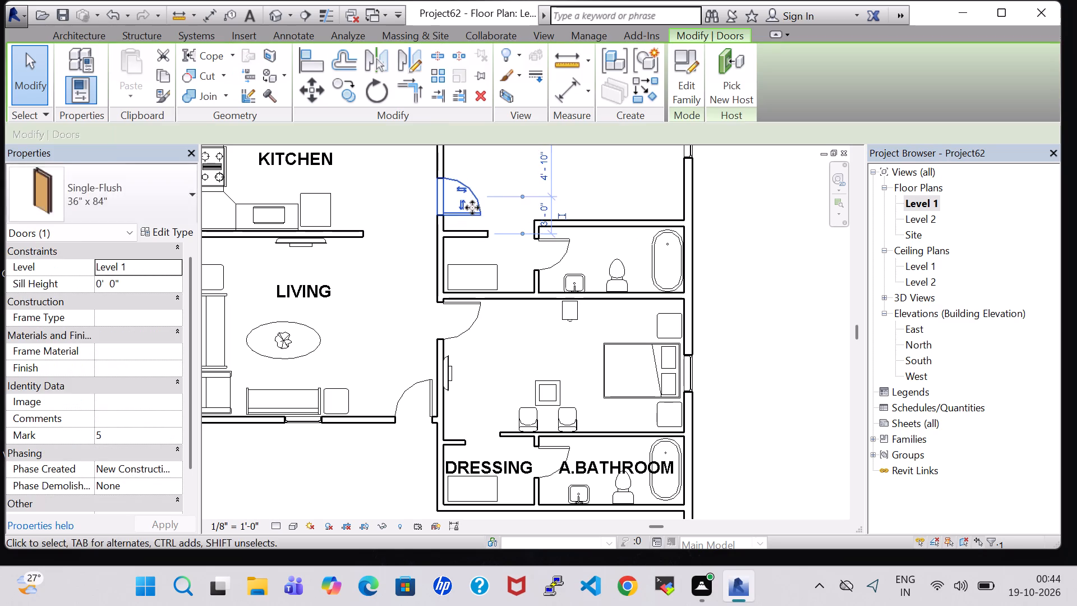
key(Up)
Nudge the unlabelled dressing area's short north wall four increments north and one finer increment back south, aligning it with the bathroom's north wall.
click(461, 235)
key(Up)
key(Up)
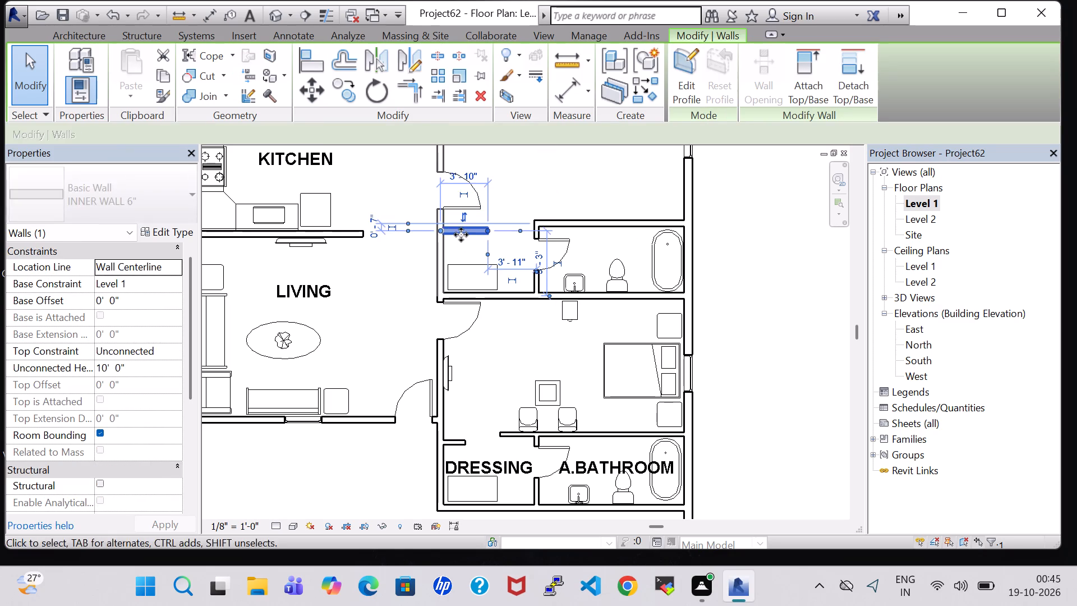
key(Up)
key(Up)
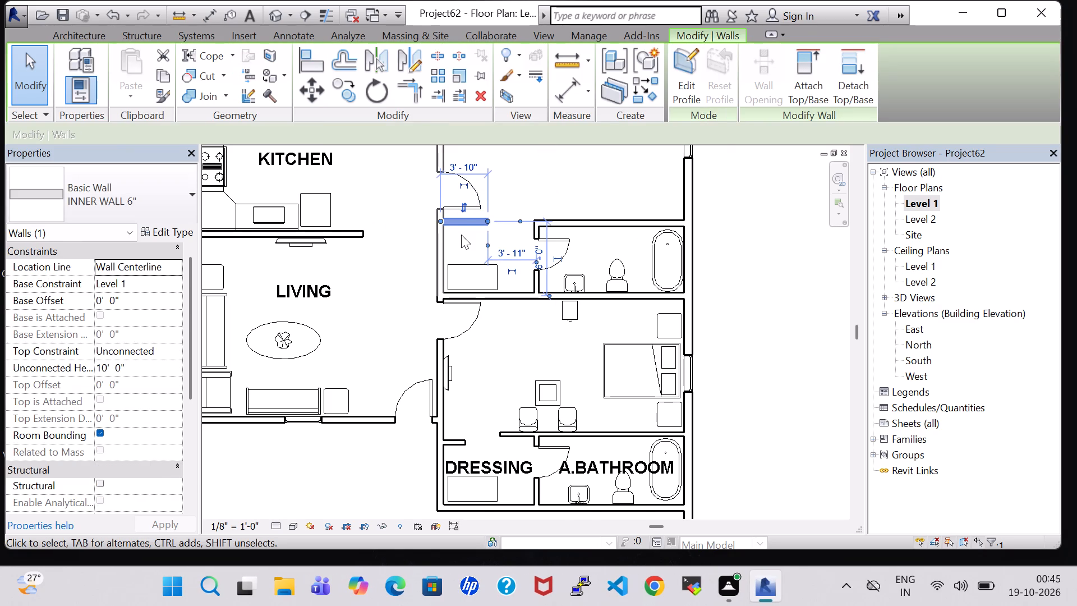
scroll(461, 235, up, 5)
key(Down)
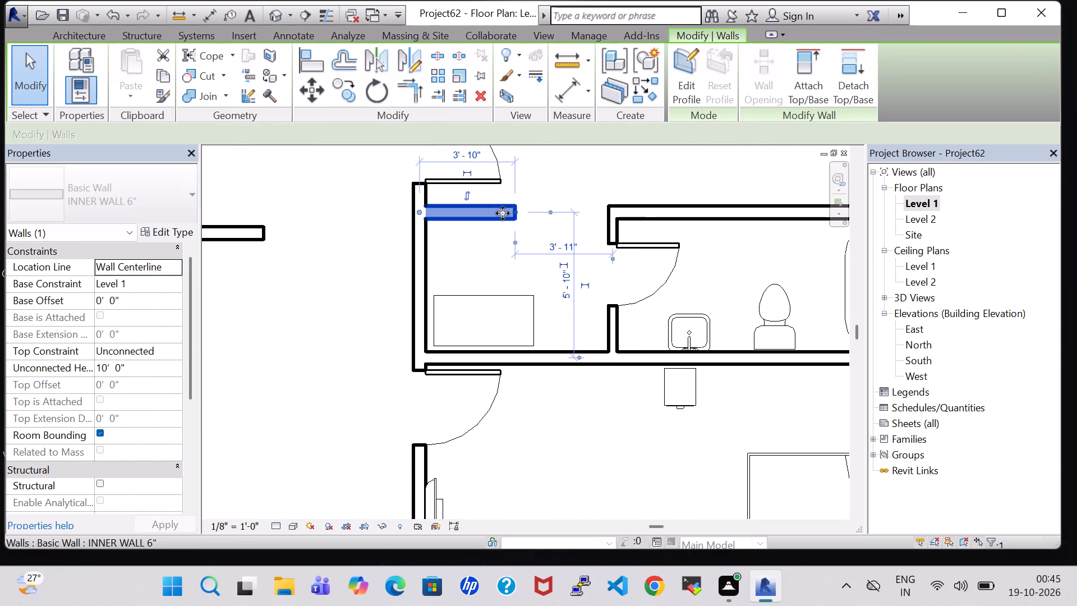
click(602, 164)
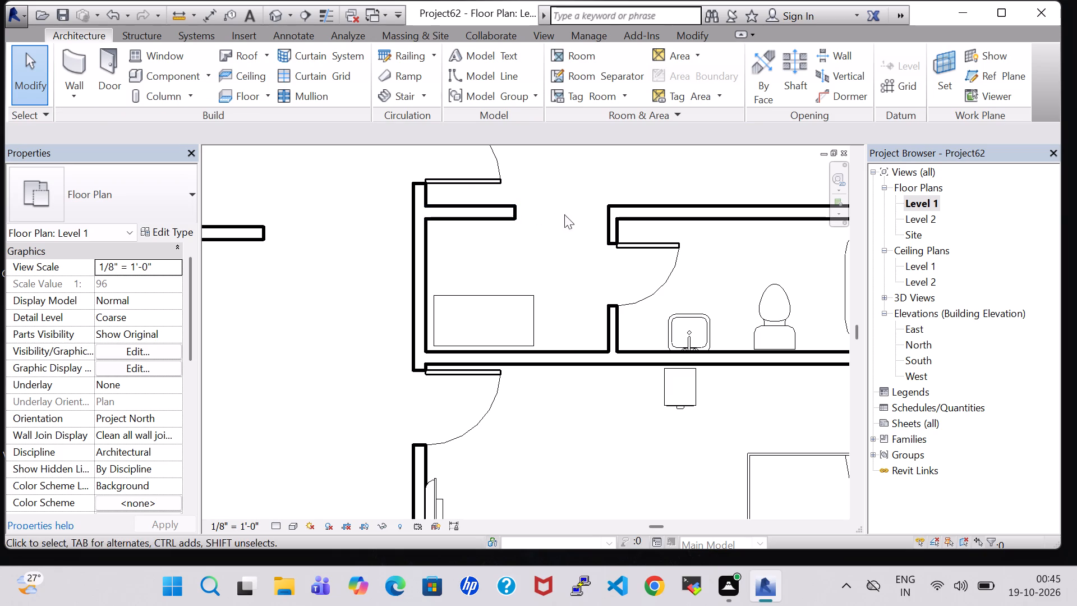
Nudge the Single-Flush door north of the unlabelled dressing area three increments back south, toward the short wall.
scroll(575, 208, down, 1)
click(475, 190)
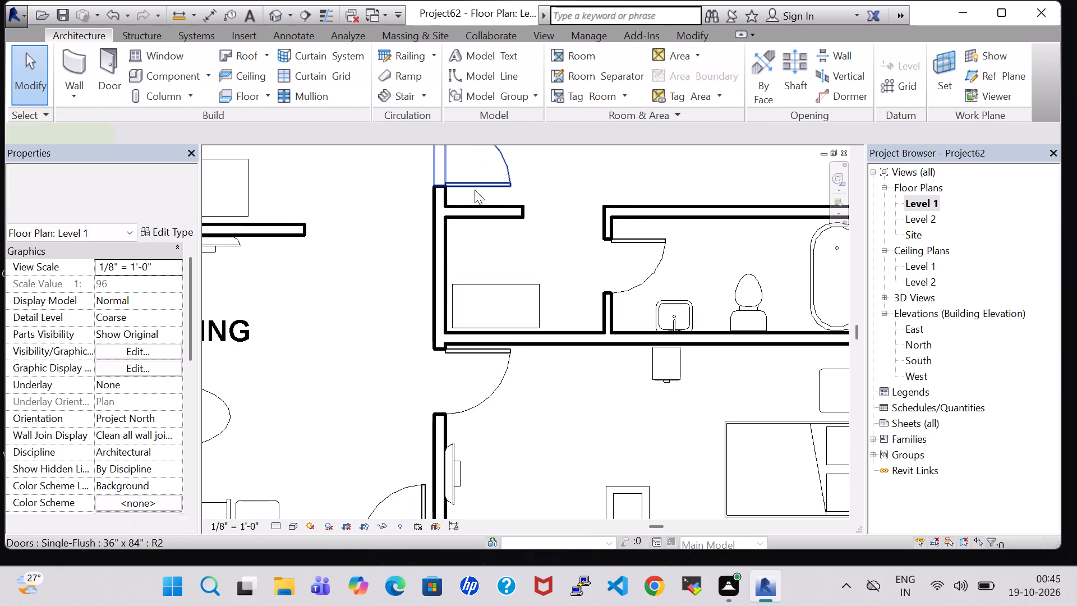
key(Down)
key(Down)
key(Down)
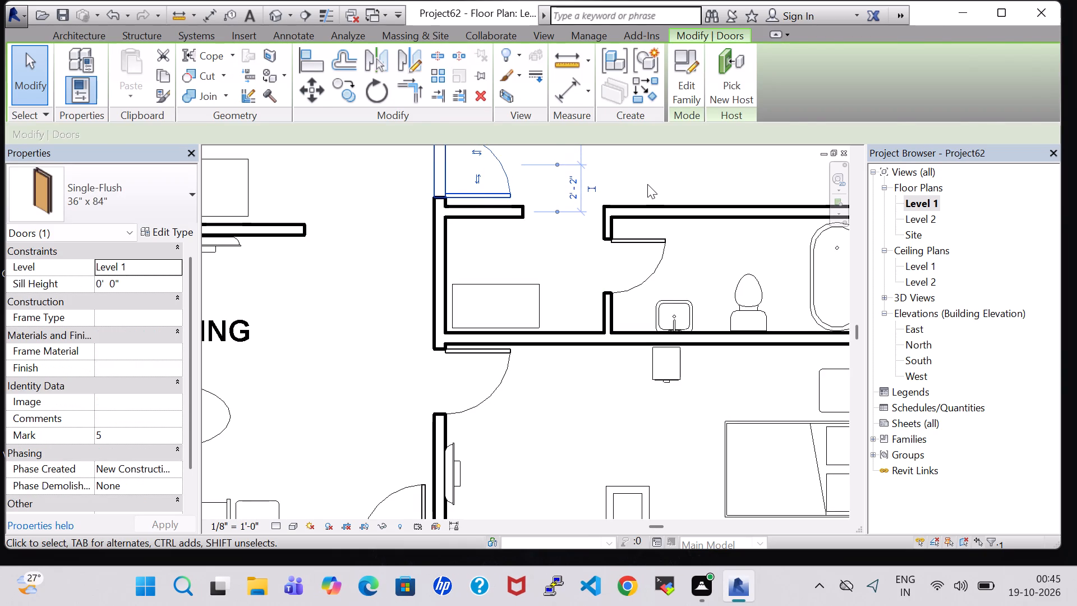
click(647, 184)
Nudge the kitchen's L-shaped counter, the refrigerator and the microwave two increments north each.
scroll(647, 184, down, 8)
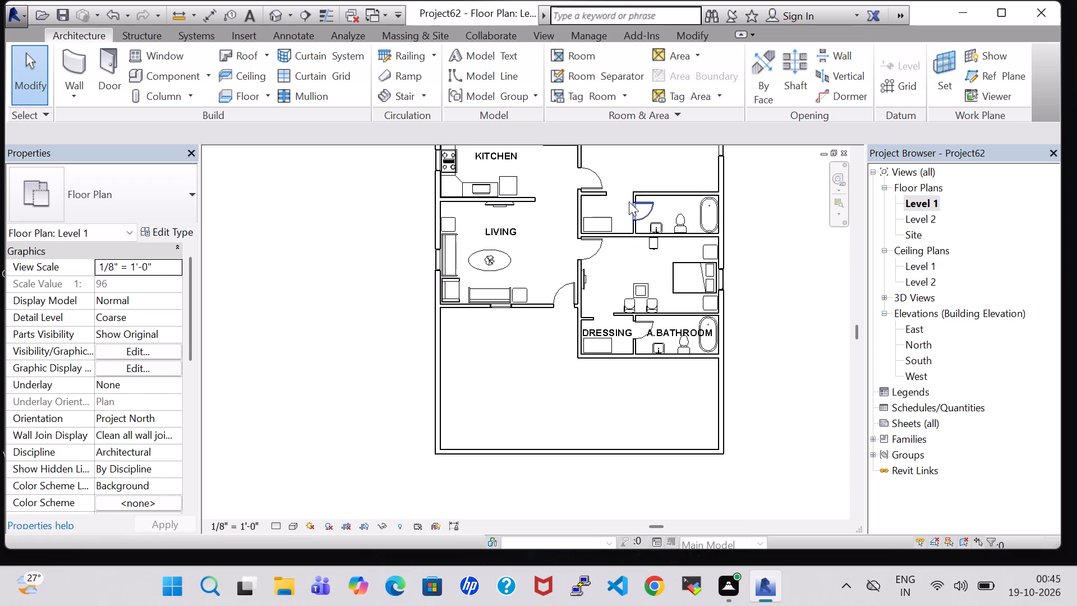
scroll(546, 241, up, 3)
middle_drag(546, 241, 570, 453)
scroll(546, 241, up, 1)
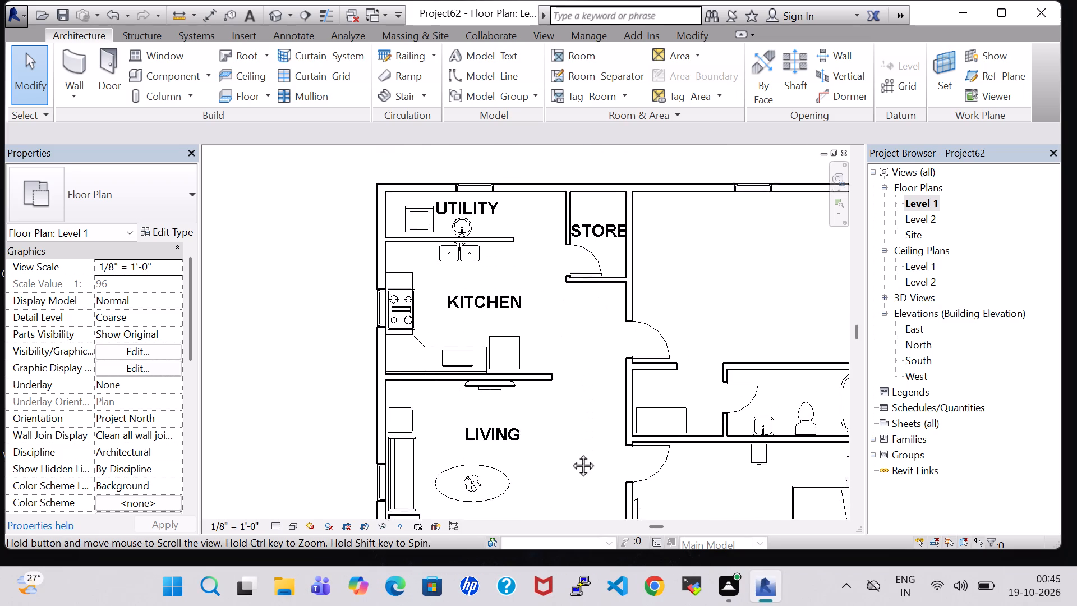
middle_drag(570, 453, 570, 456)
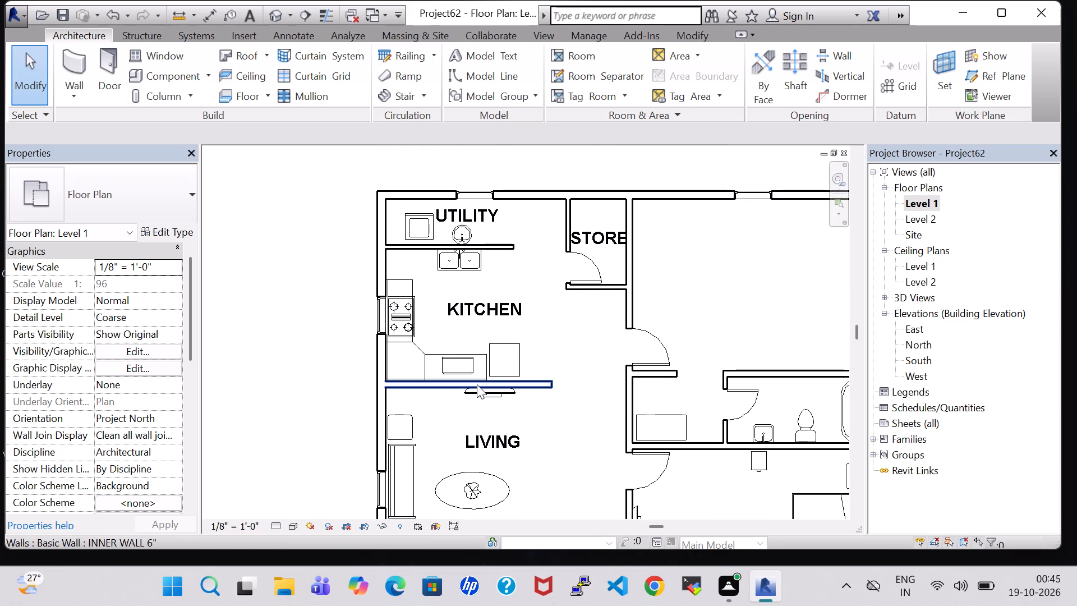
click(410, 338)
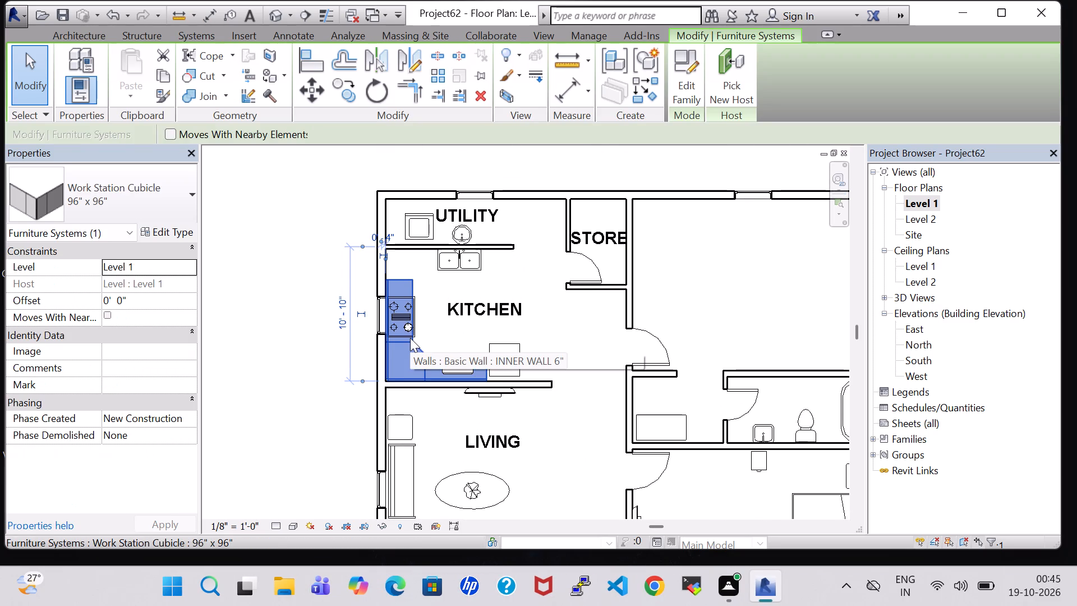
key(Up)
key(Up)
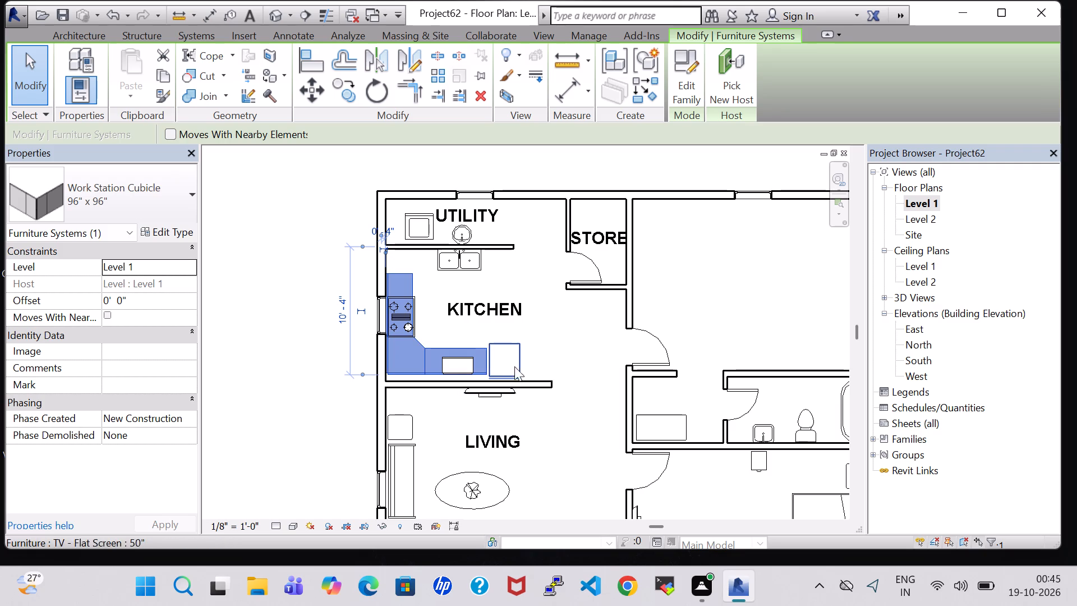
click(511, 356)
key(Up)
key(Up)
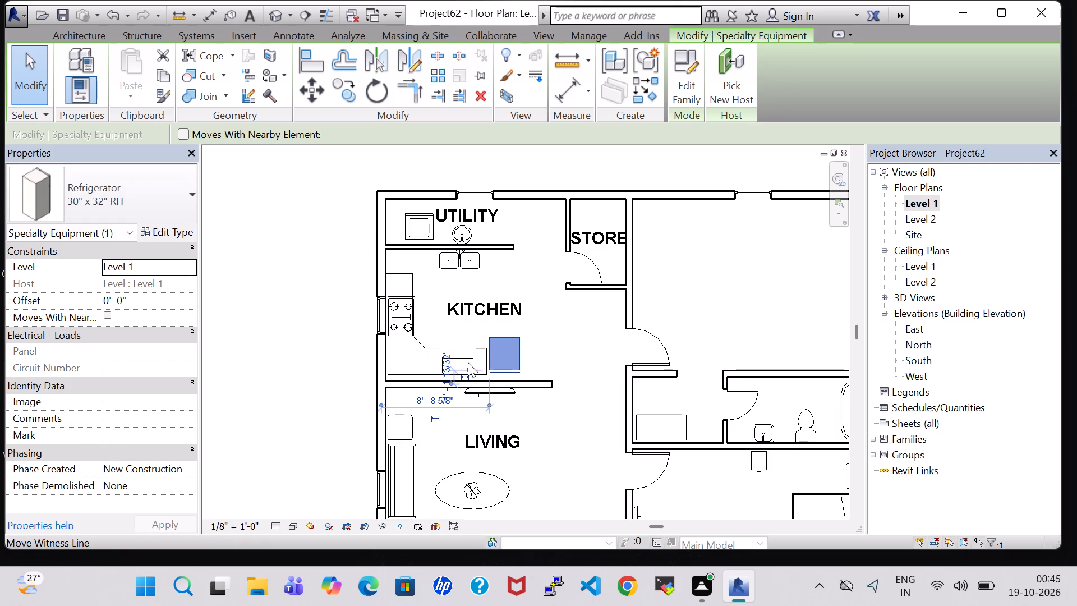
click(467, 356)
key(Up)
key(Up)
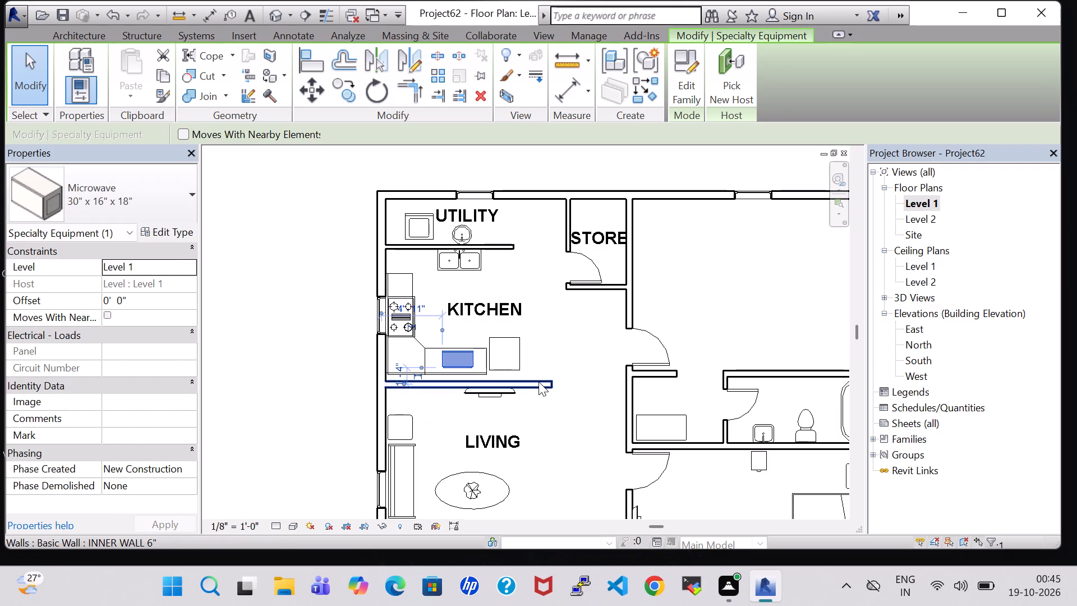
Nudge the INNER WALL 6" between the kitchen and living room two increments north, plus two finer increments at closer zoom.
click(538, 382)
key(Up)
key(Up)
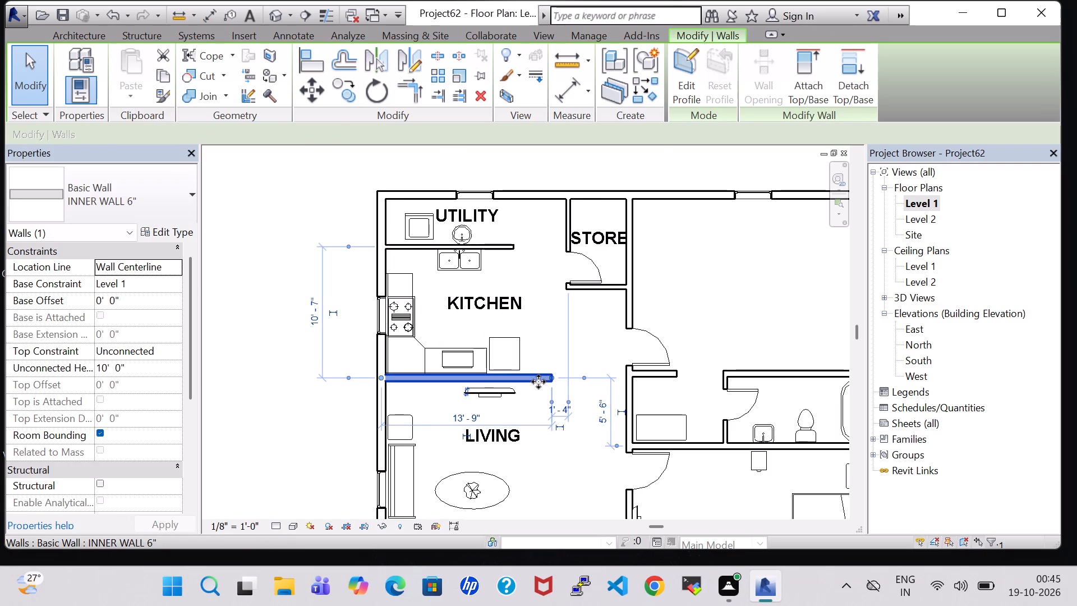
scroll(538, 382, up, 6)
key(Up)
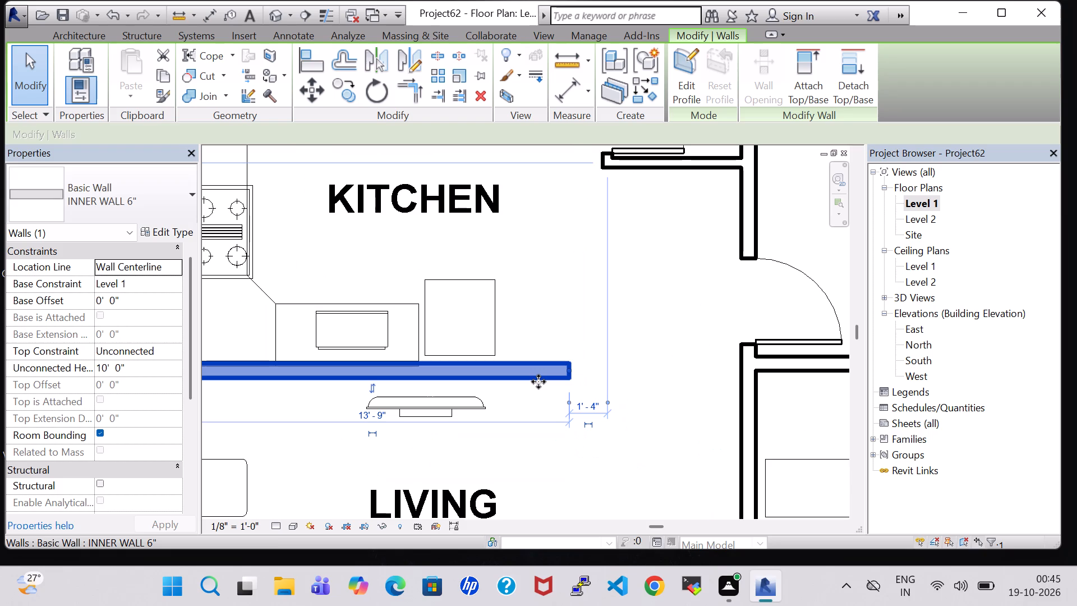
key(Up)
click(678, 392)
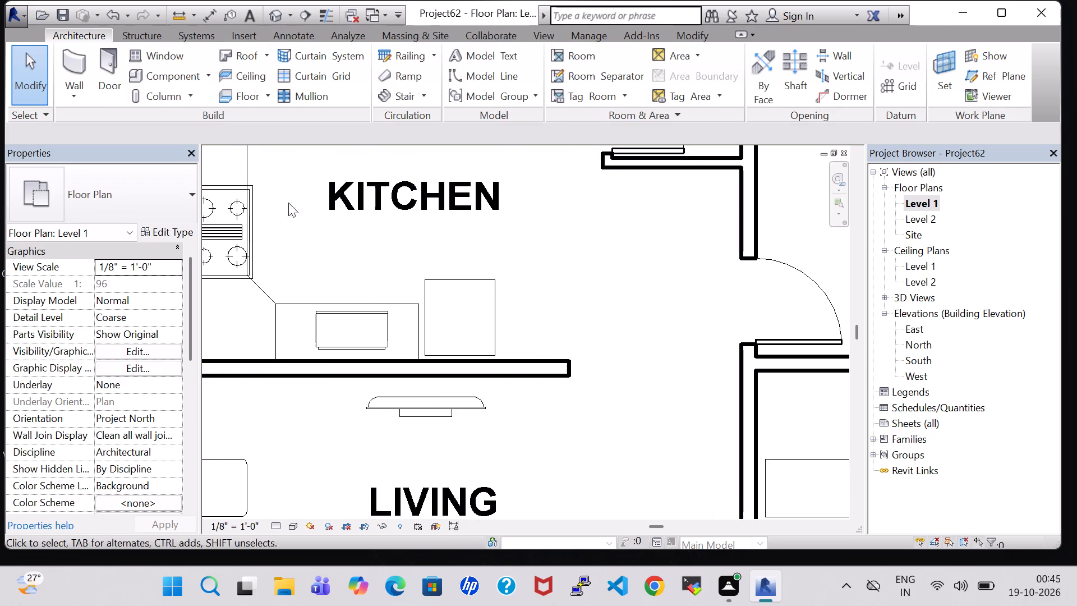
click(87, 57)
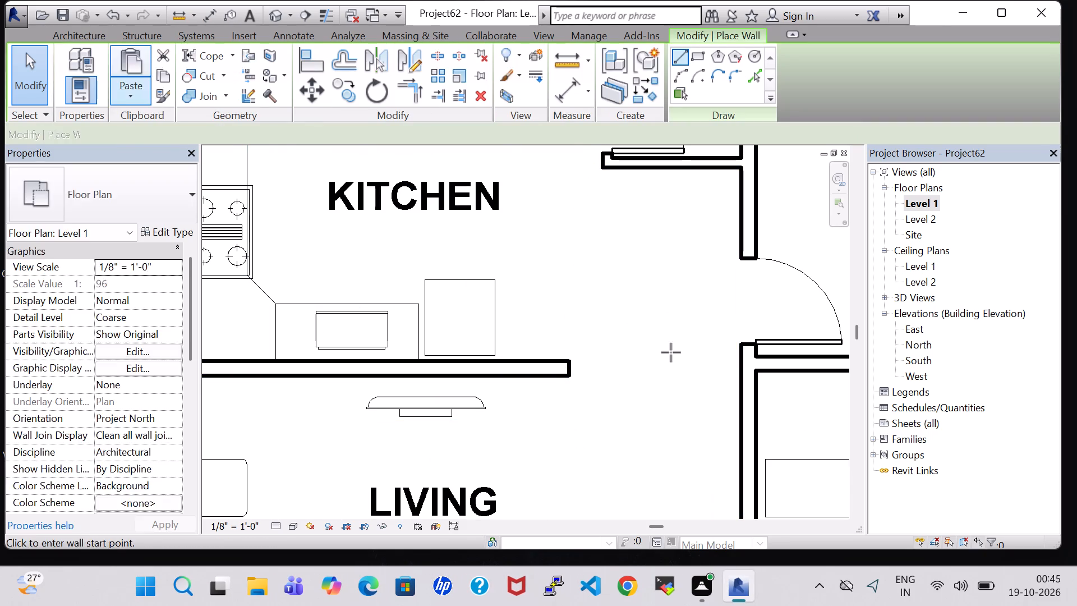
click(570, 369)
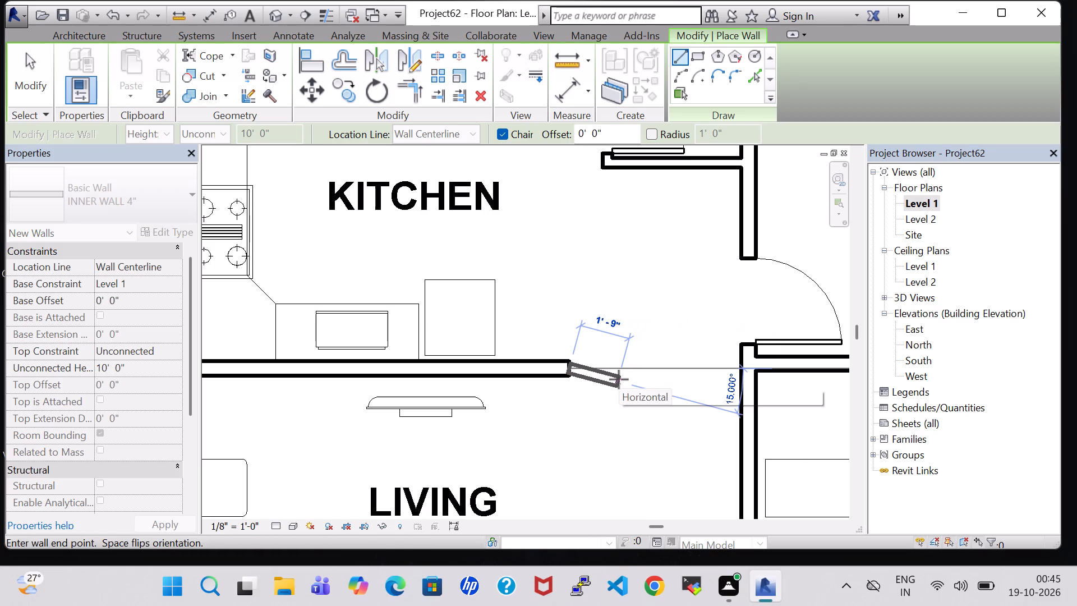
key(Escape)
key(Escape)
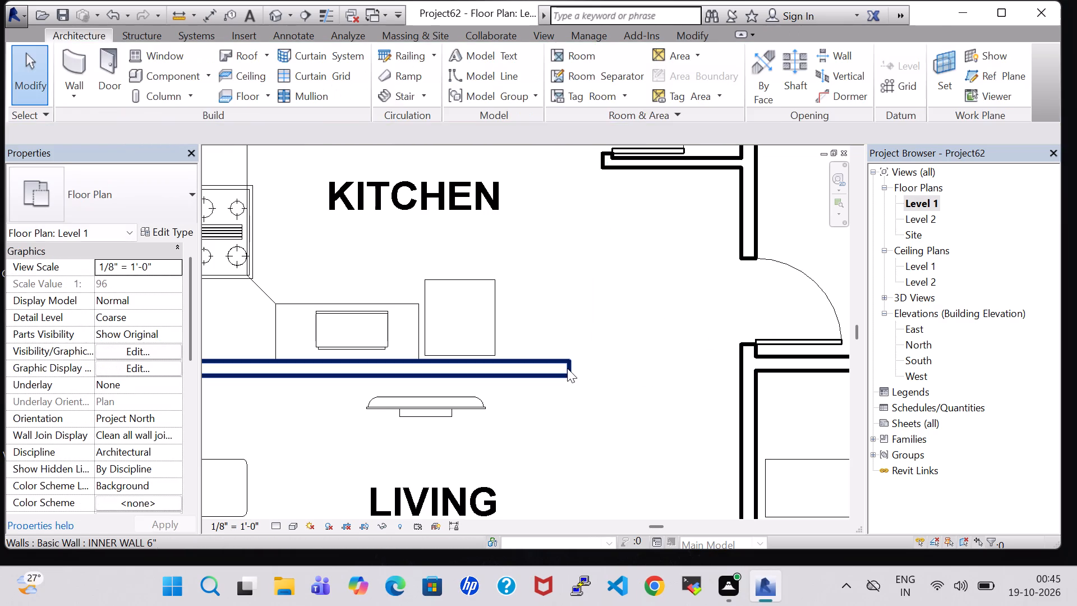
Nudge the wall between the kitchen and living room one more increment north.
click(567, 368)
key(Up)
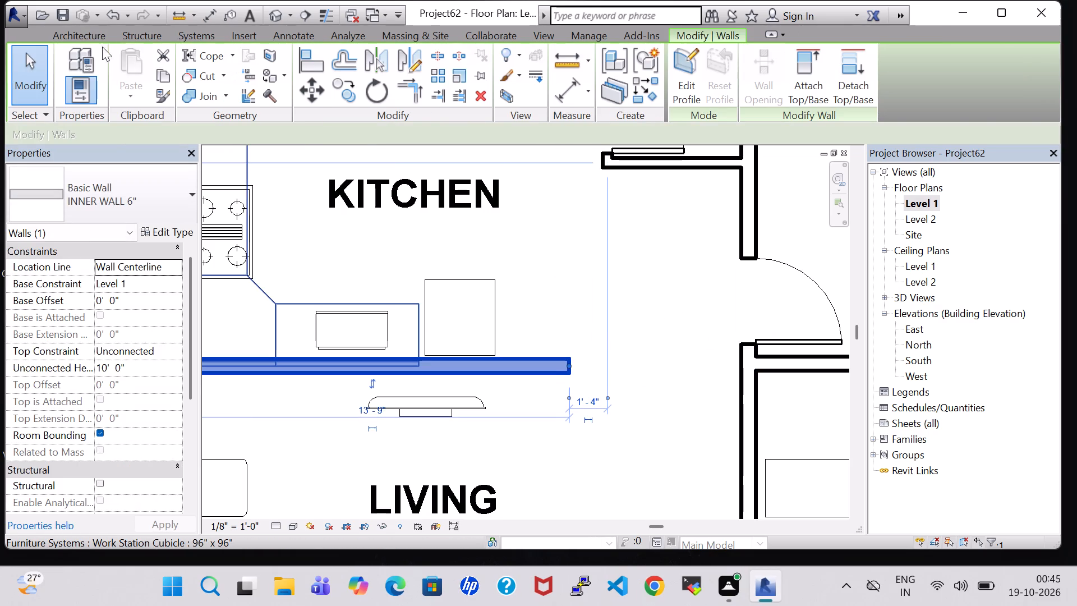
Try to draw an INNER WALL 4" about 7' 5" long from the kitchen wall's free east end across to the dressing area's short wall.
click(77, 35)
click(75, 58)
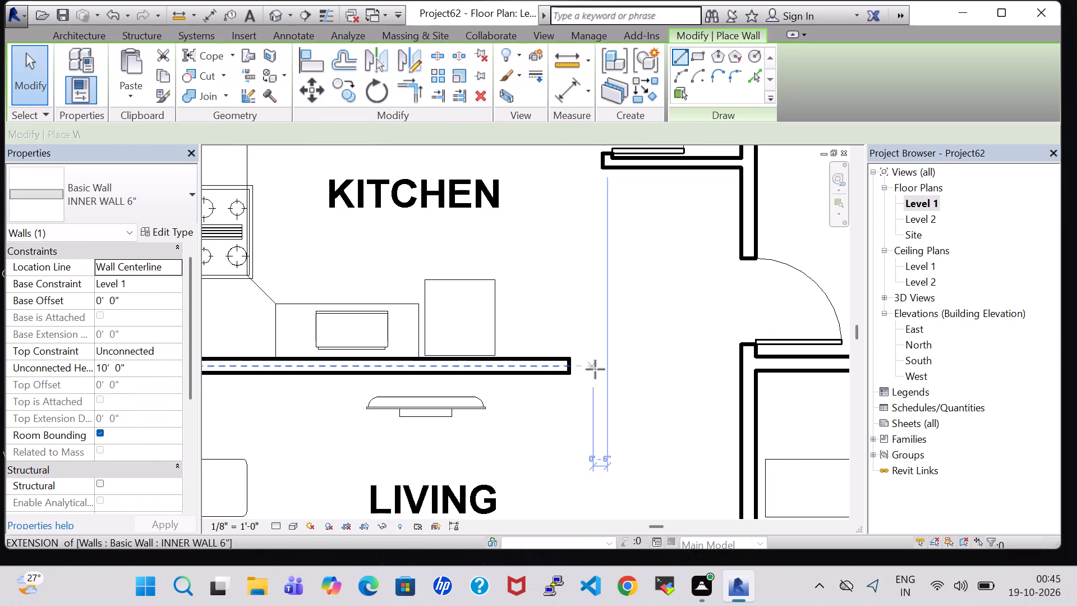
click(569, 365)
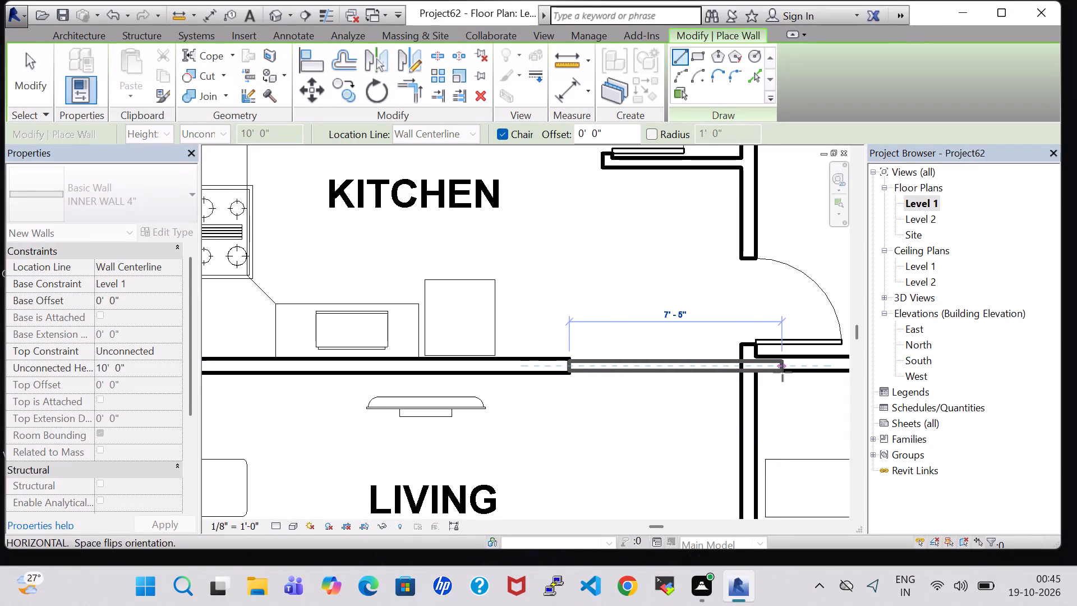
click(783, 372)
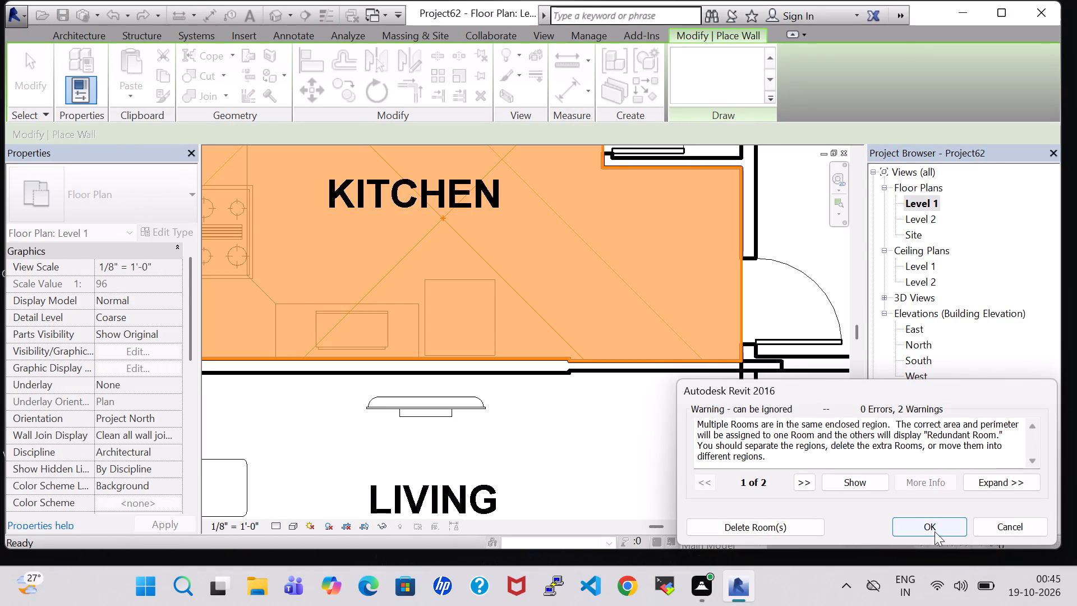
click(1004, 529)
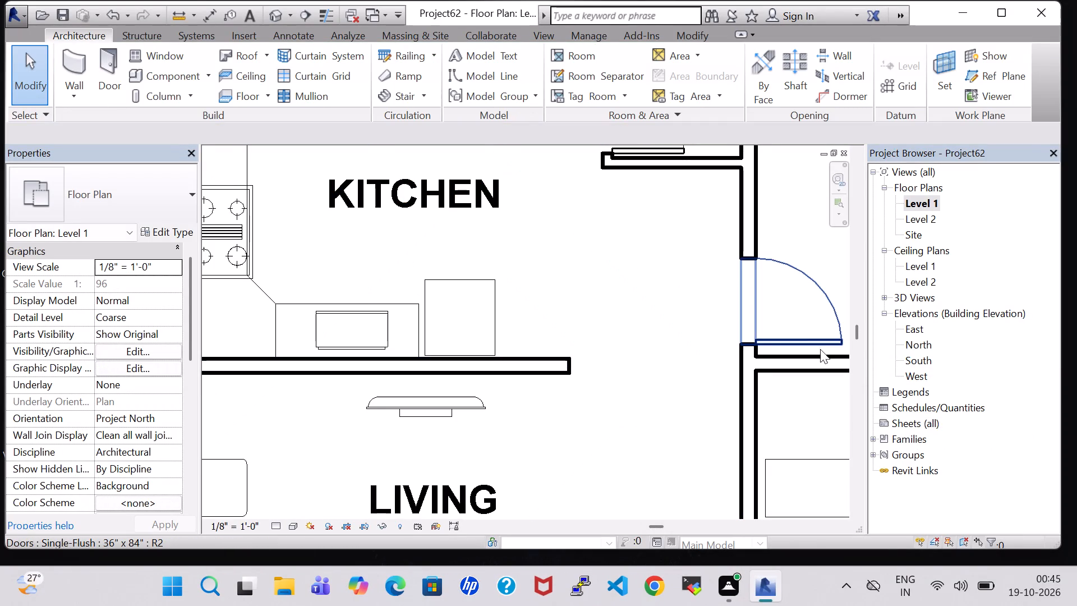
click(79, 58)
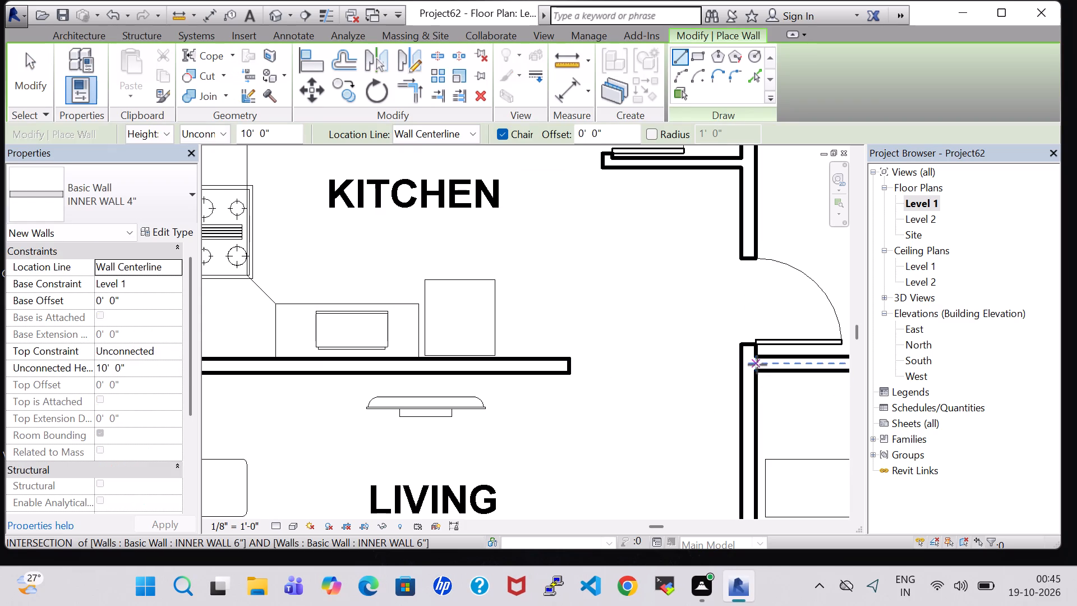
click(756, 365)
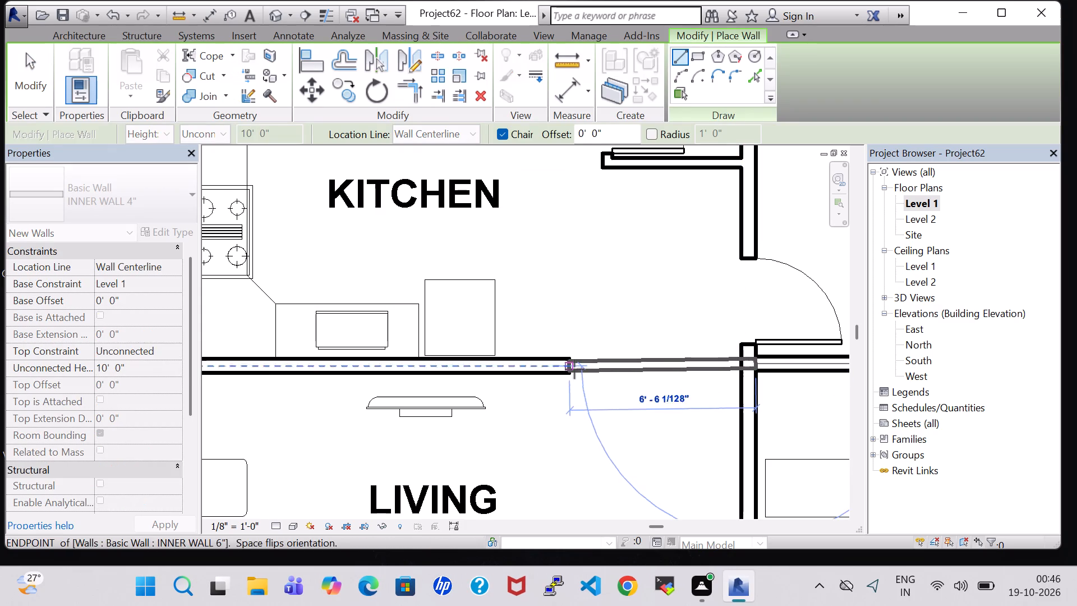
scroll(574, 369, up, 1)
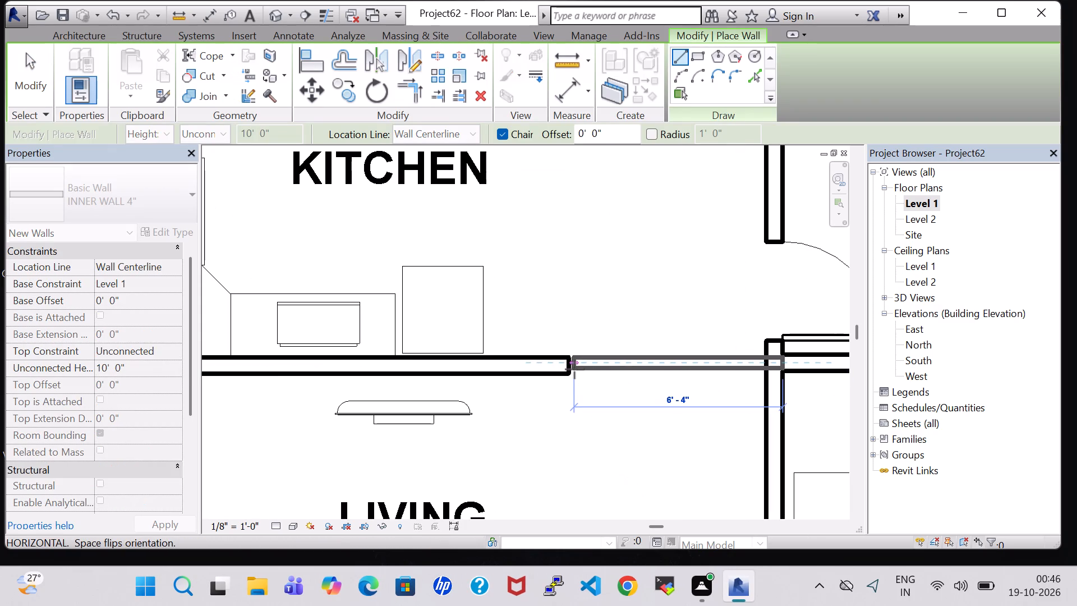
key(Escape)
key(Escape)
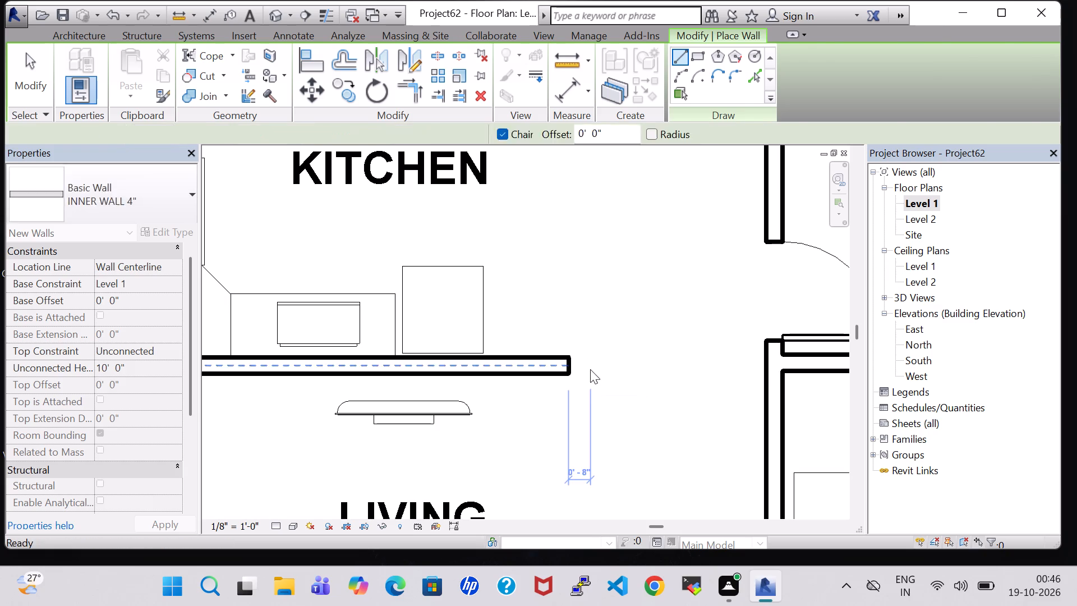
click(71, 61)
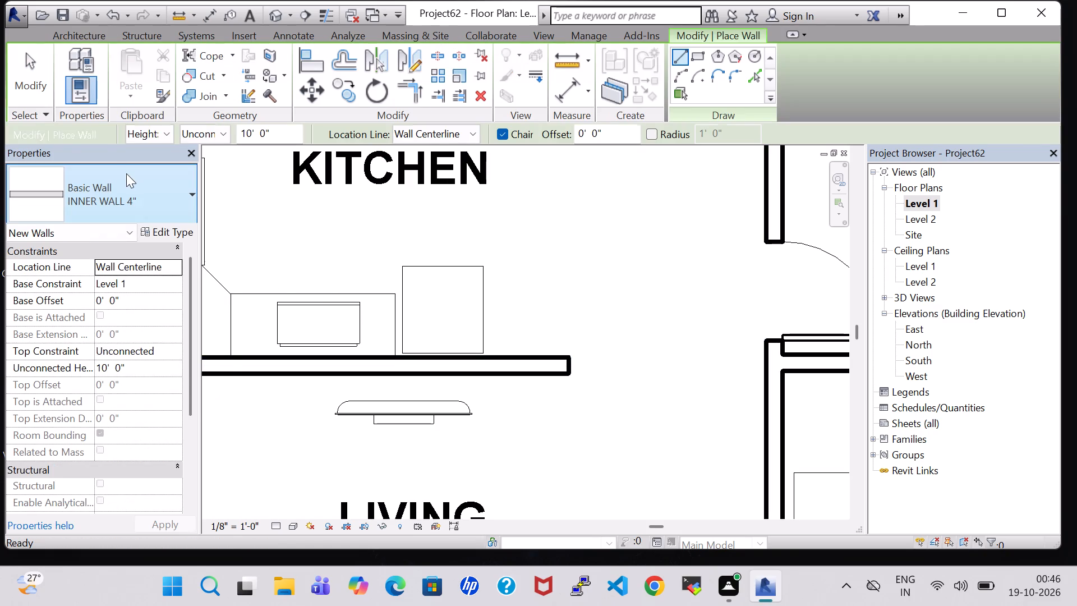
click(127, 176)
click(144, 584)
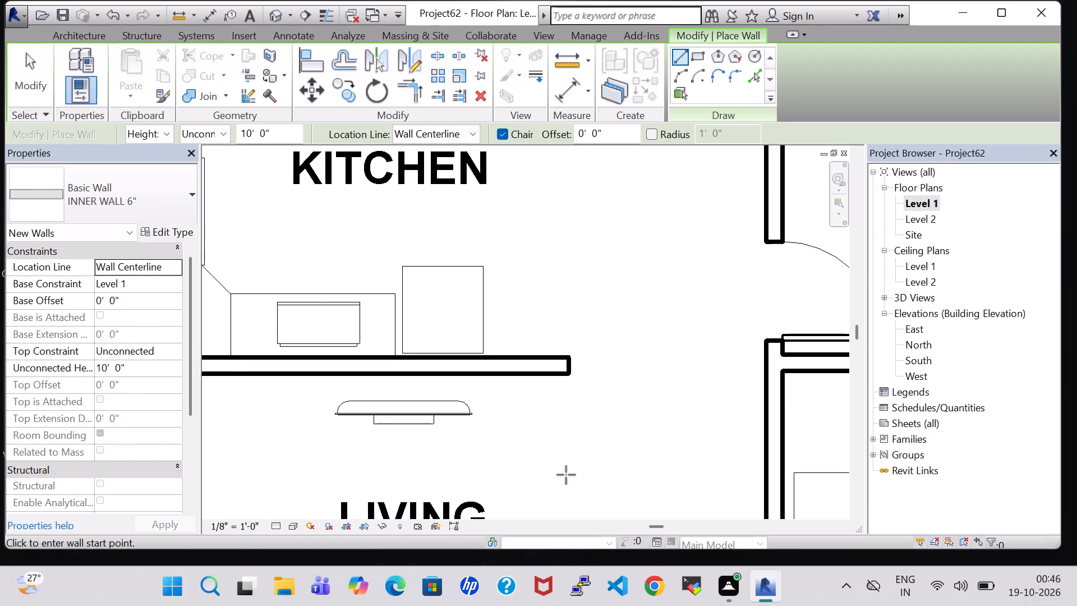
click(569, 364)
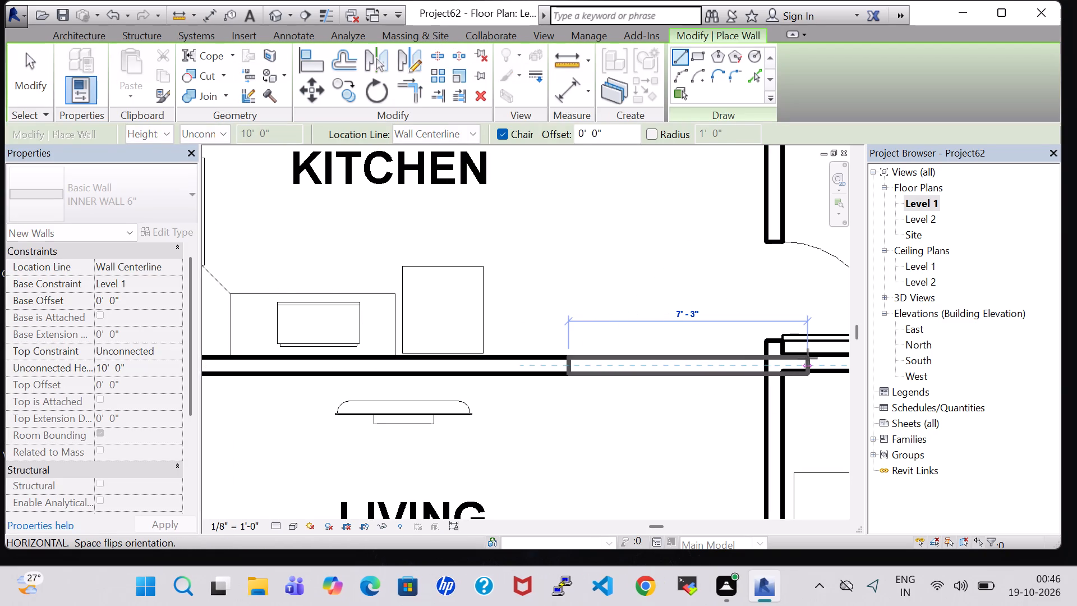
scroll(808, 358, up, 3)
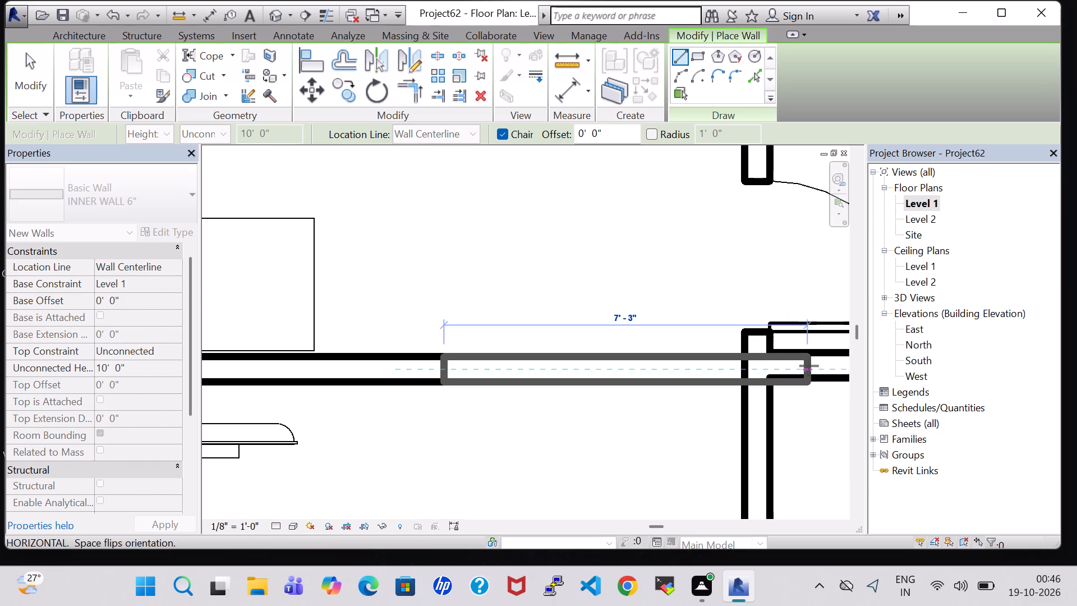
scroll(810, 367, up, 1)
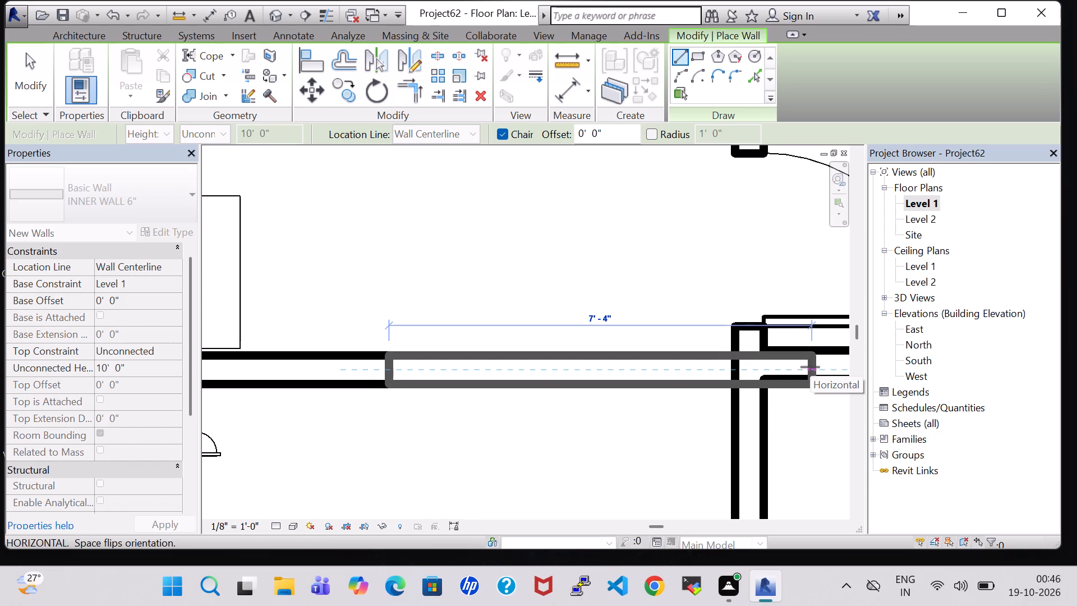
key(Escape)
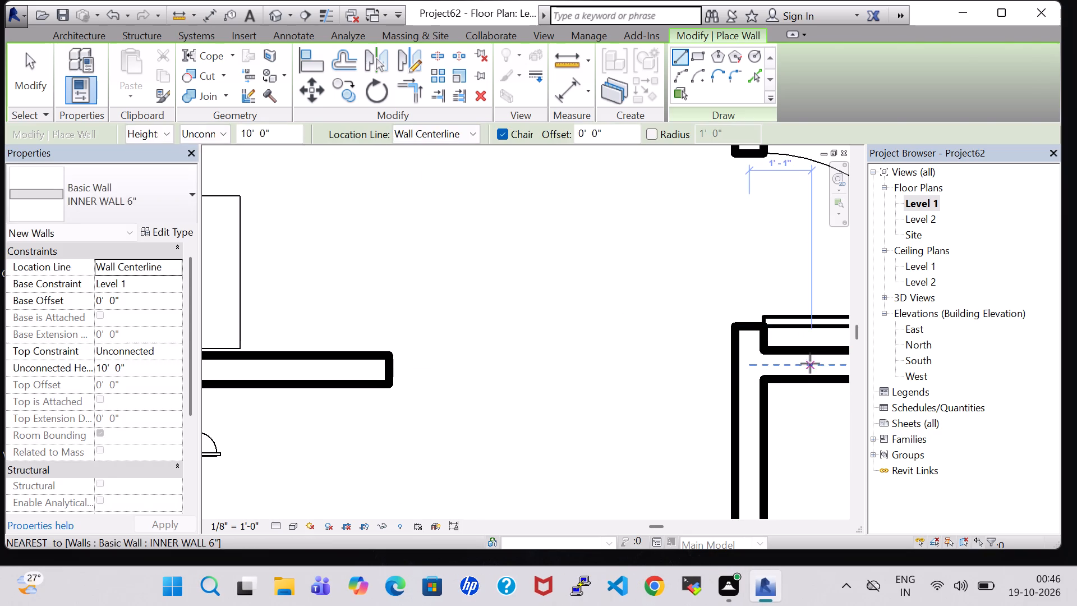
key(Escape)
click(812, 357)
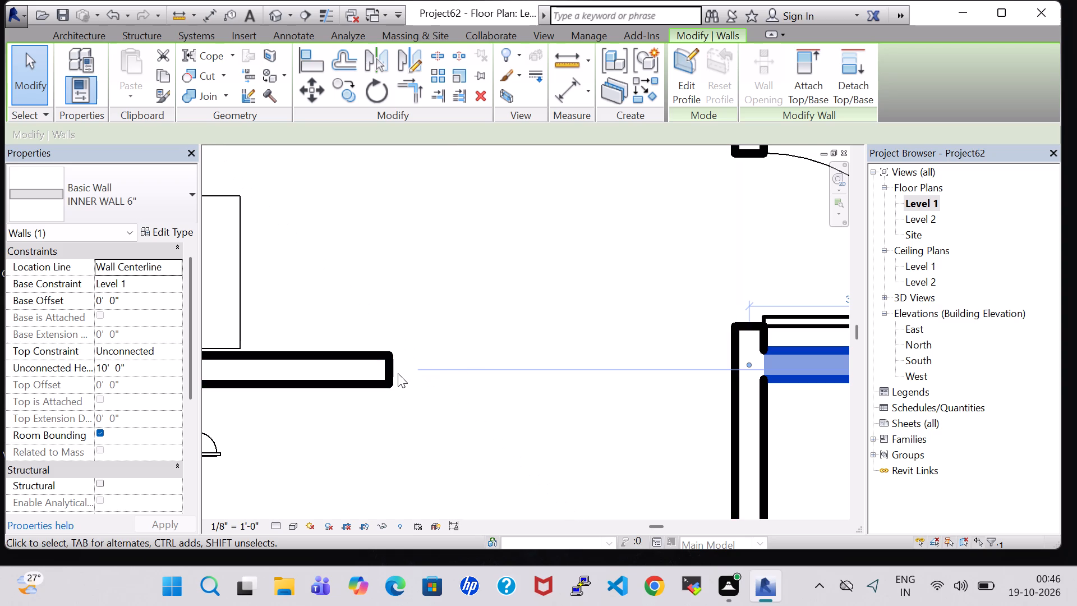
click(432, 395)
Nudge the kitchen's L-shaped counter and the refrigerator two increments north each.
scroll(432, 395, down, 7)
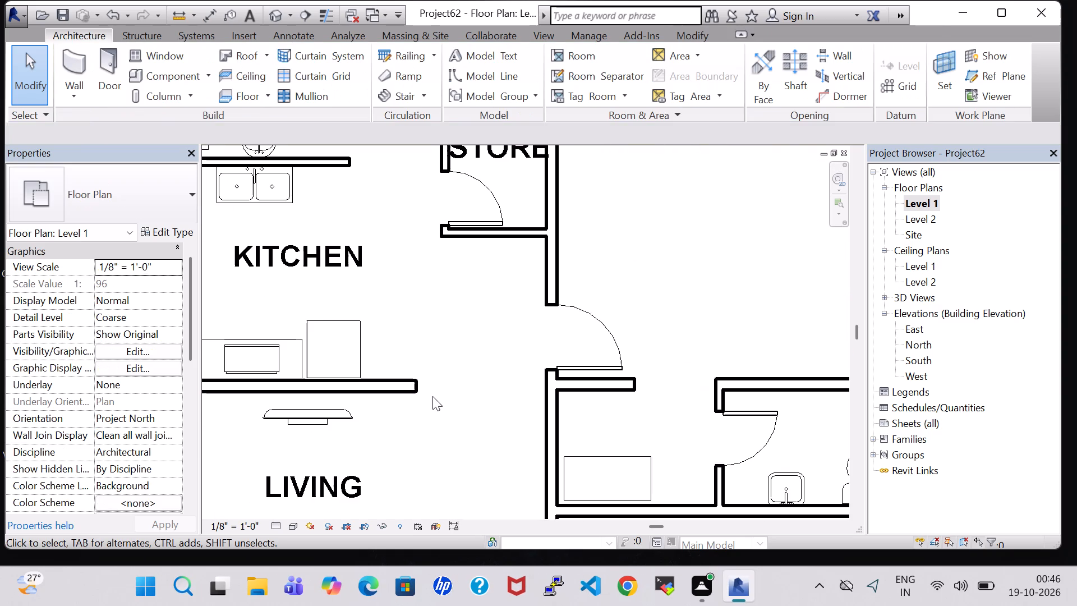
middle_drag(432, 396, 604, 399)
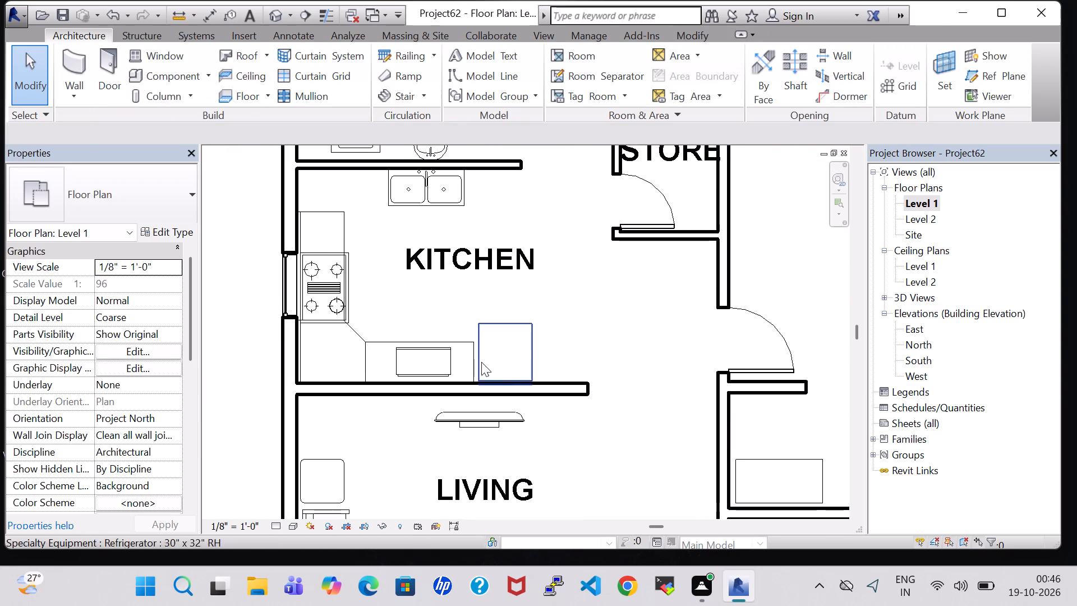
click(351, 326)
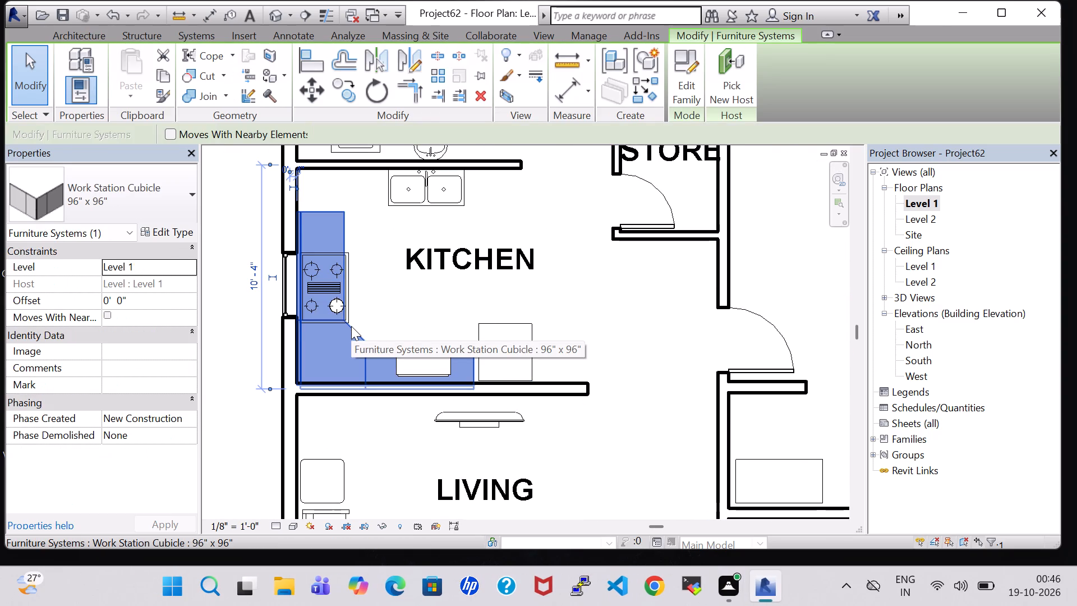
key(Up)
key(Up)
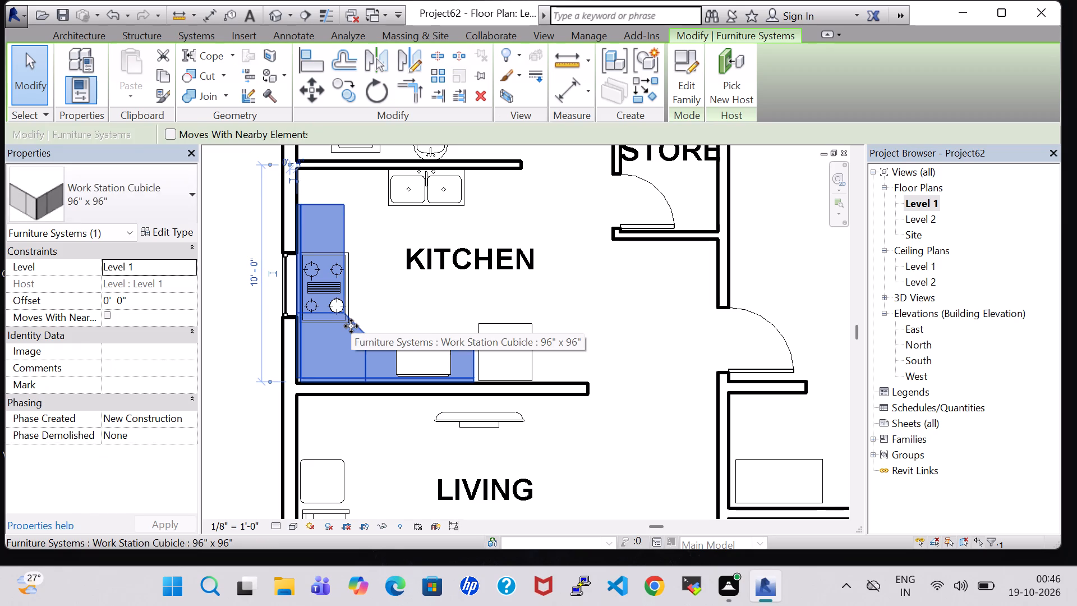
click(385, 279)
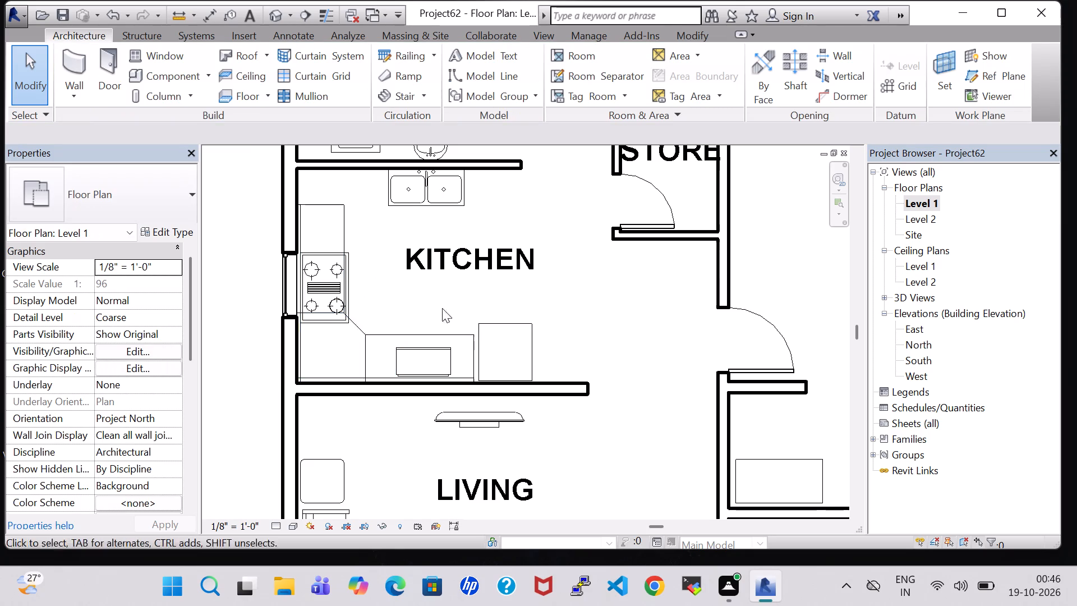
click(509, 366)
key(Up)
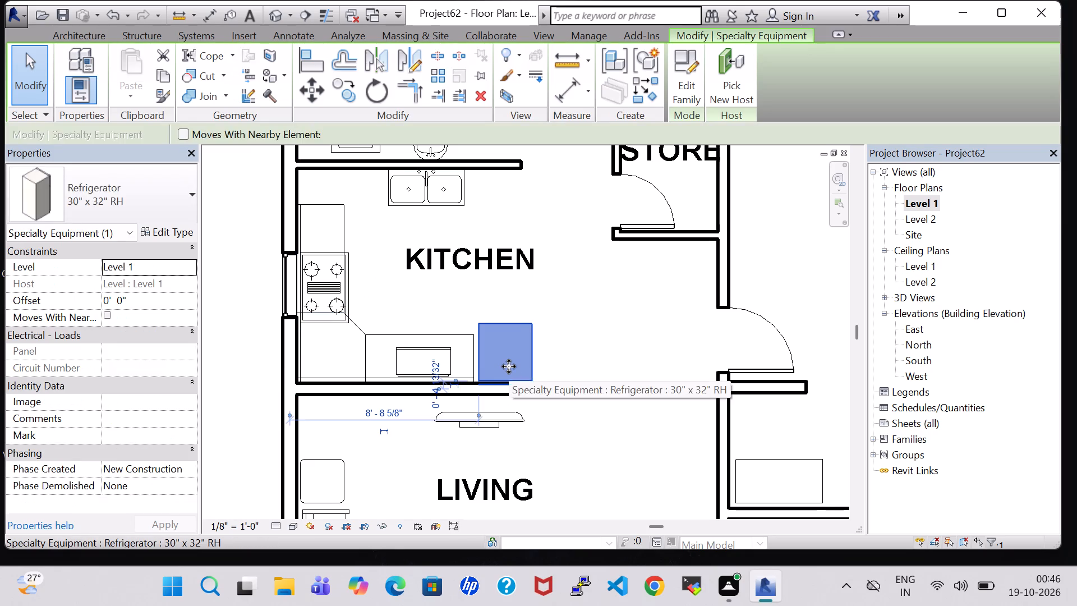
key(Up)
click(549, 434)
Nudge the living room's 50" flat-screen TV five increments north, up against the kitchen wall.
click(477, 423)
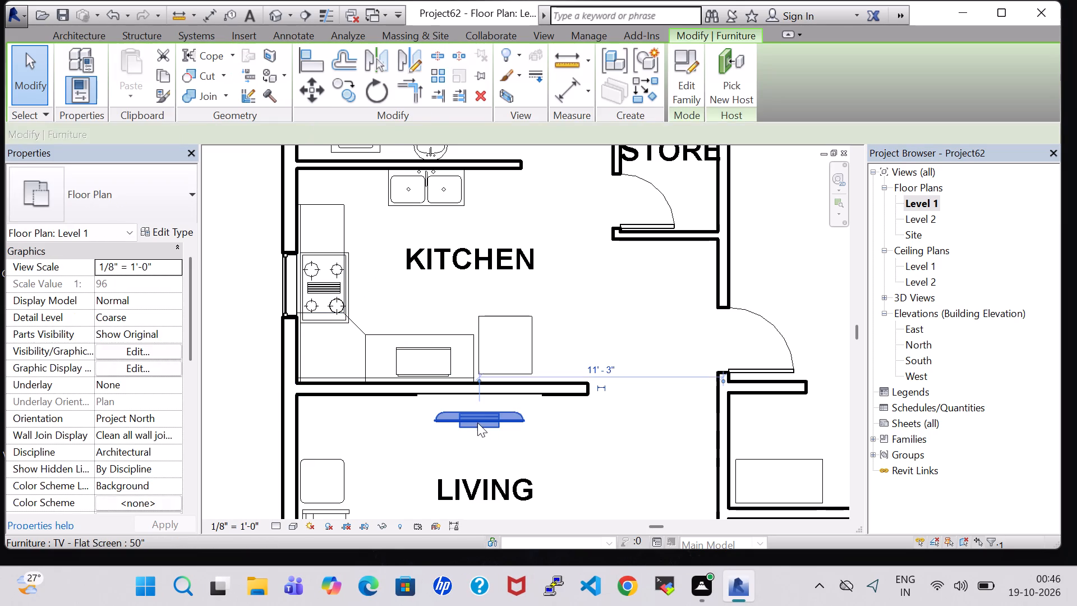
key(Up)
key(Up)
key(Up)
key(Up)
key(Up)
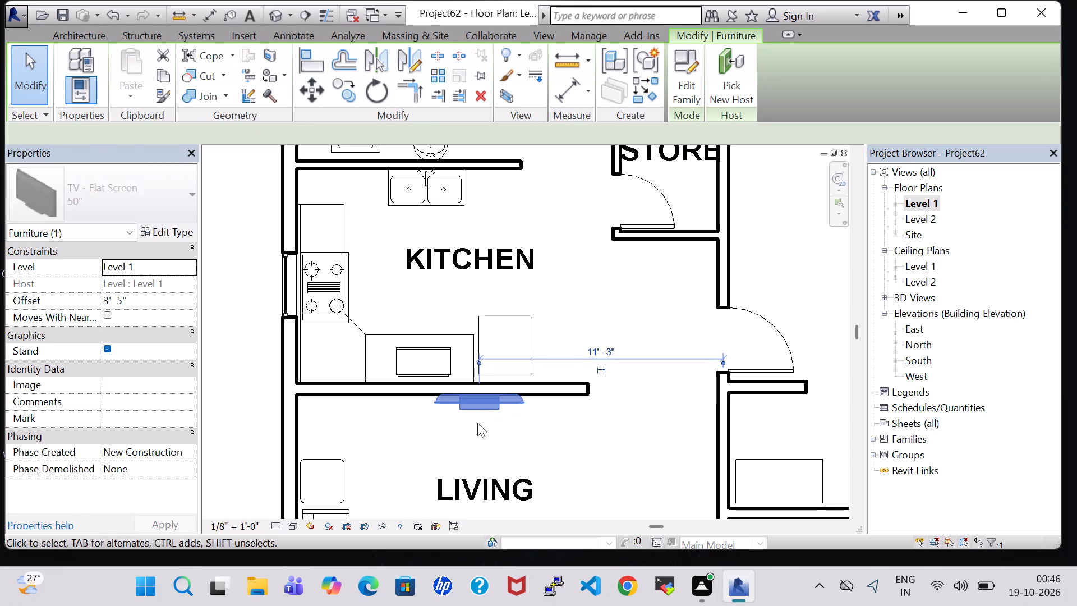
scroll(508, 441, down, 3)
click(573, 441)
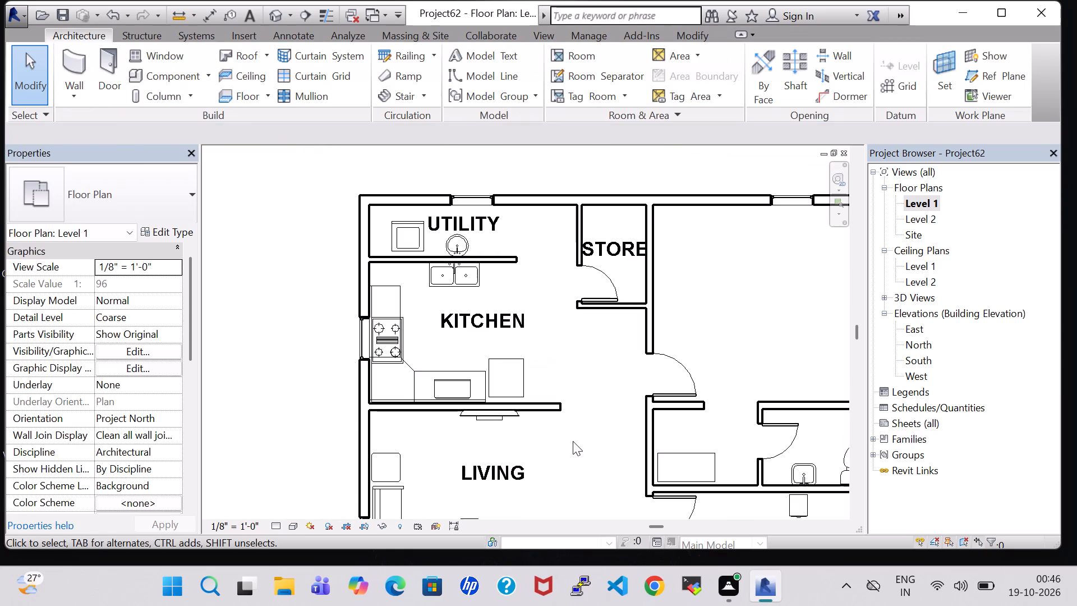
In the default 3D view, nudge the microwave two increments north toward the kitchen counter's front edge.
click(269, 8)
middle_drag(406, 237, 436, 426)
scroll(432, 402, down, 4)
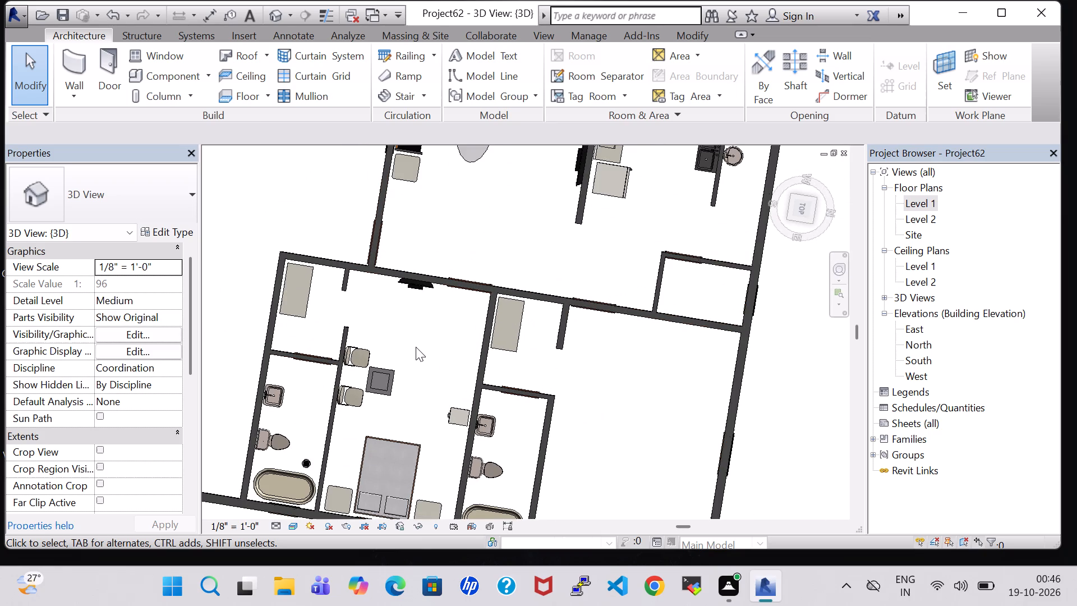
middle_drag(416, 347, 370, 429)
shift+middle_drag(451, 333, 461, 330)
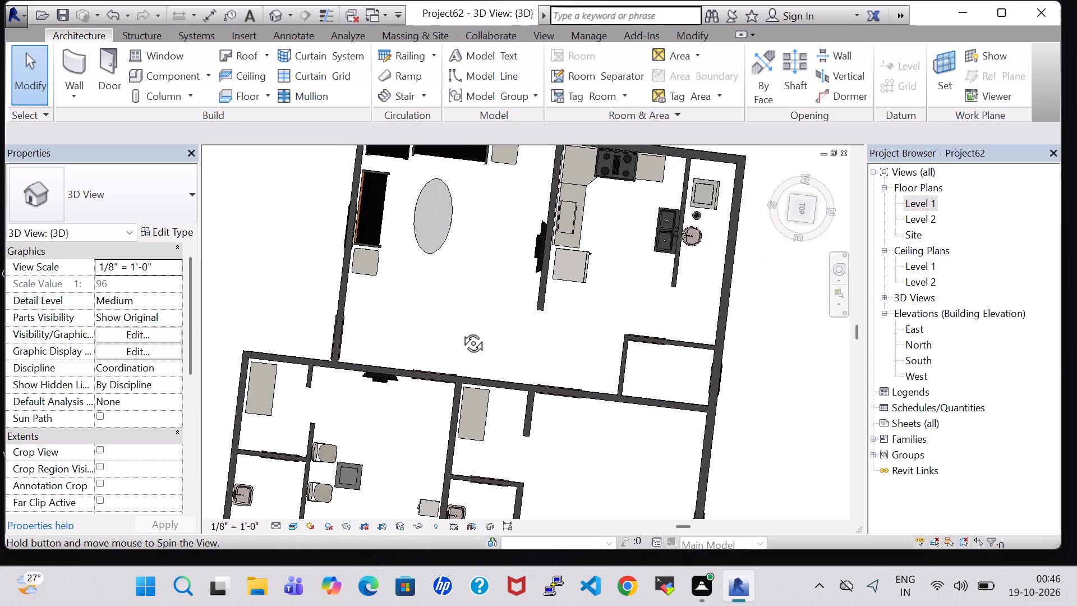
shift+middle_drag(461, 330, 620, 276)
middle_drag(752, 341, 735, 248)
shift+middle_drag(724, 215, 720, 222)
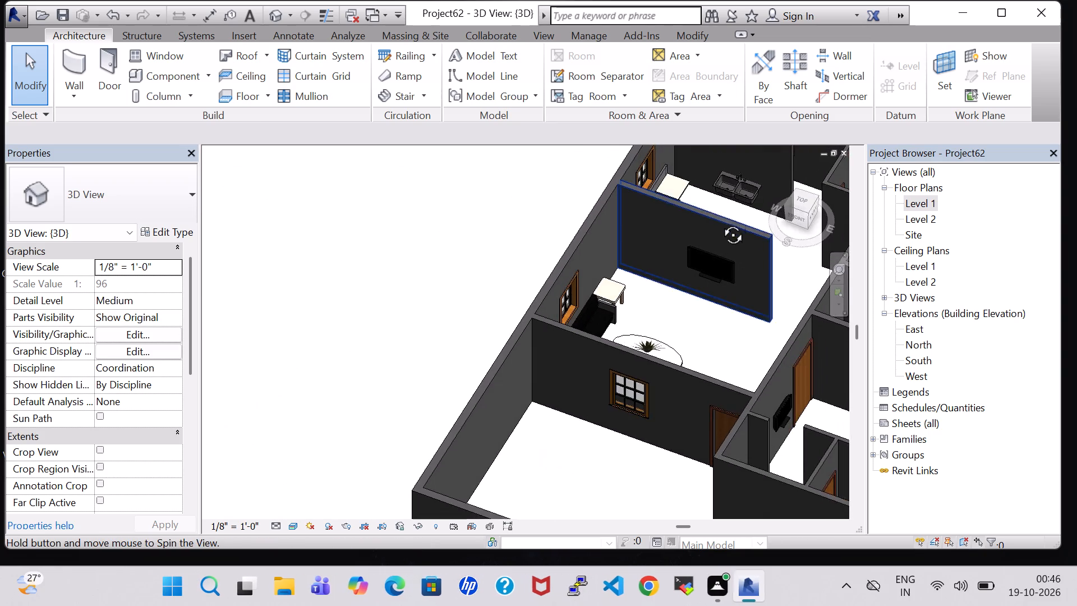
shift+middle_drag(720, 222, 556, 240)
scroll(556, 238, up, 3)
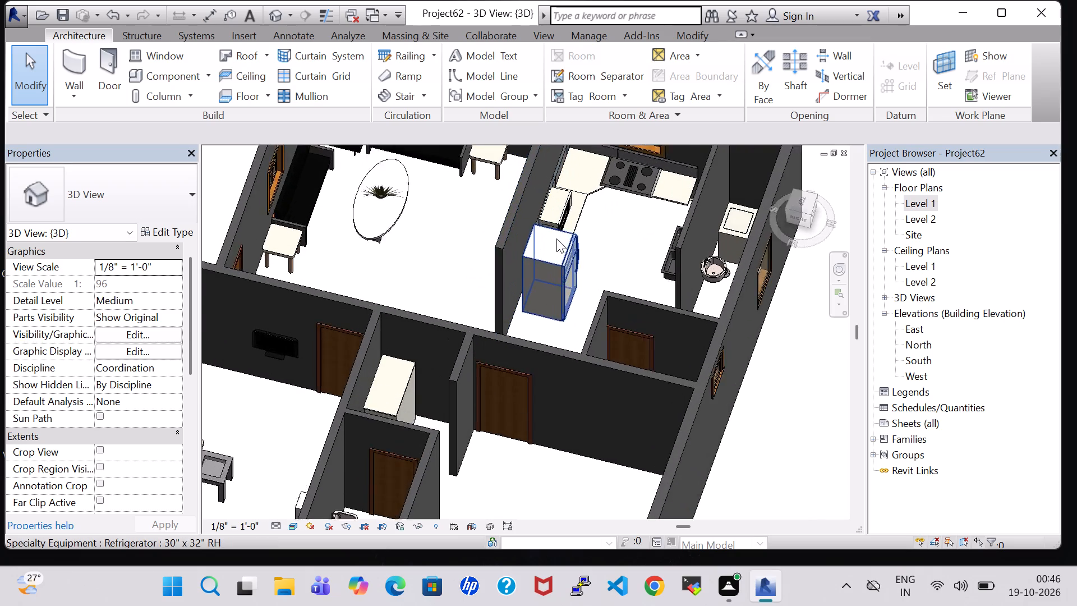
scroll(556, 238, up, 1)
scroll(633, 244, up, 1)
middle_drag(629, 244, 605, 227)
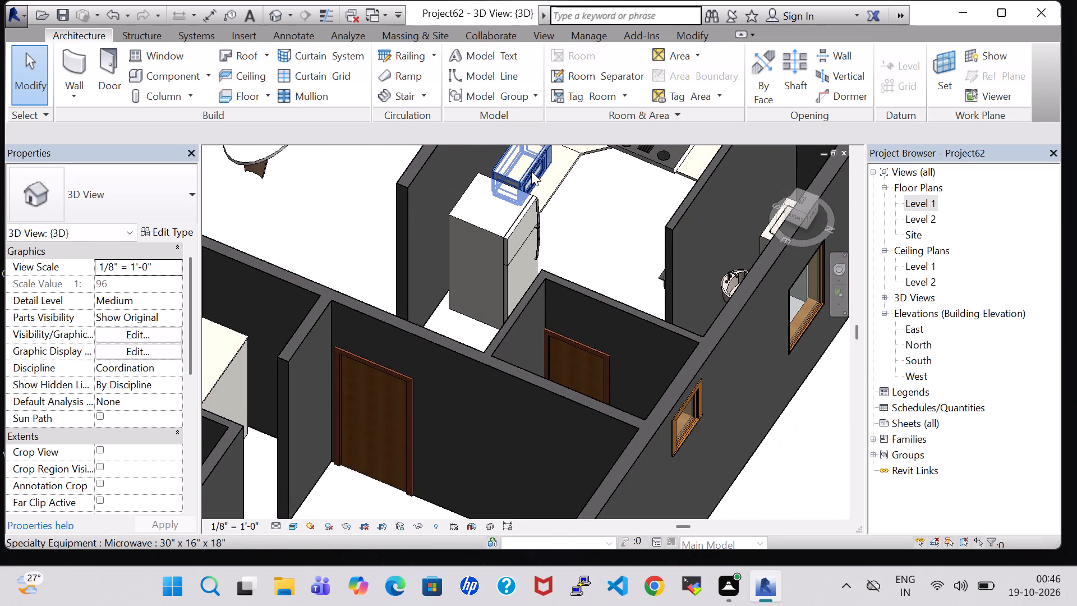
click(531, 171)
key(Right)
key(Right)
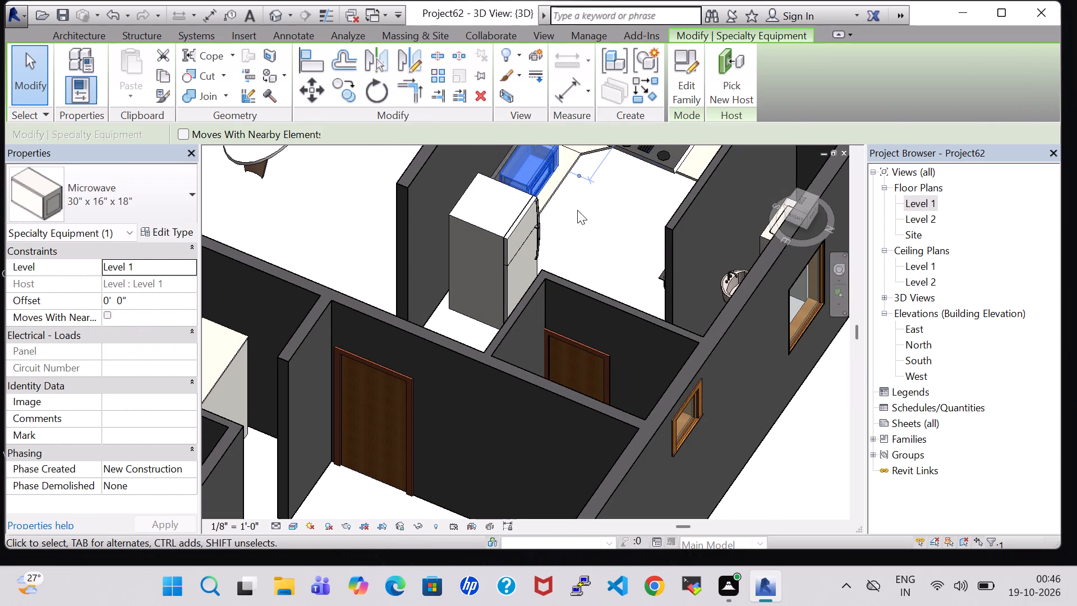
click(614, 251)
Examine the kitchen's counter, appliances and surrounding walls in 3D from several sides.
shift+middle_drag(597, 251, 551, 223)
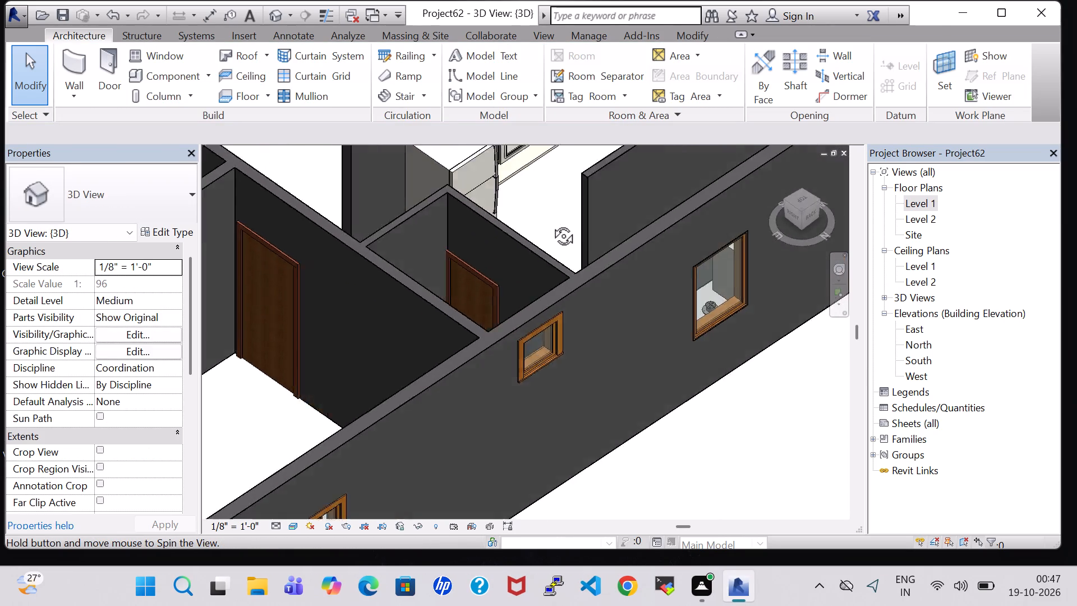
shift+middle_drag(551, 223, 530, 224)
middle_drag(545, 228, 448, 474)
shift+middle_drag(429, 408, 392, 408)
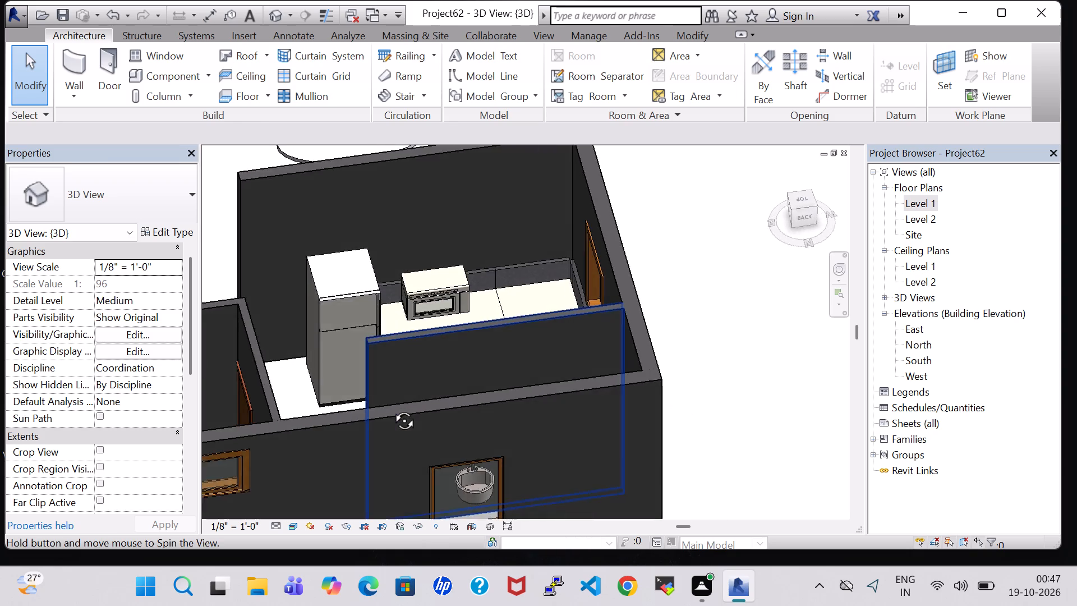
shift+middle_drag(392, 408, 544, 427)
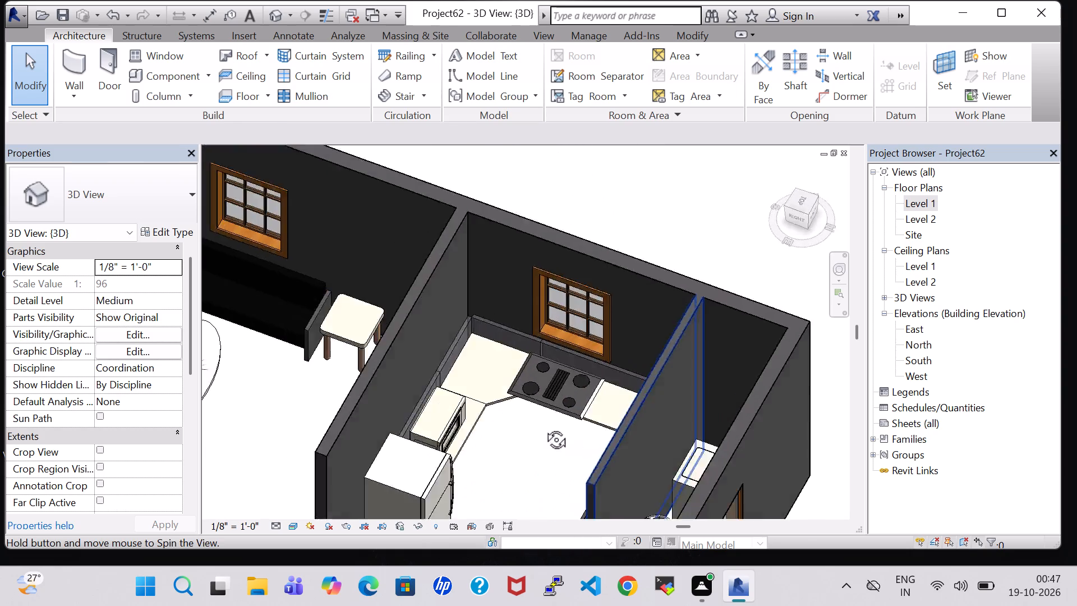
shift+middle_drag(544, 427, 576, 362)
shift+middle_drag(576, 362, 669, 400)
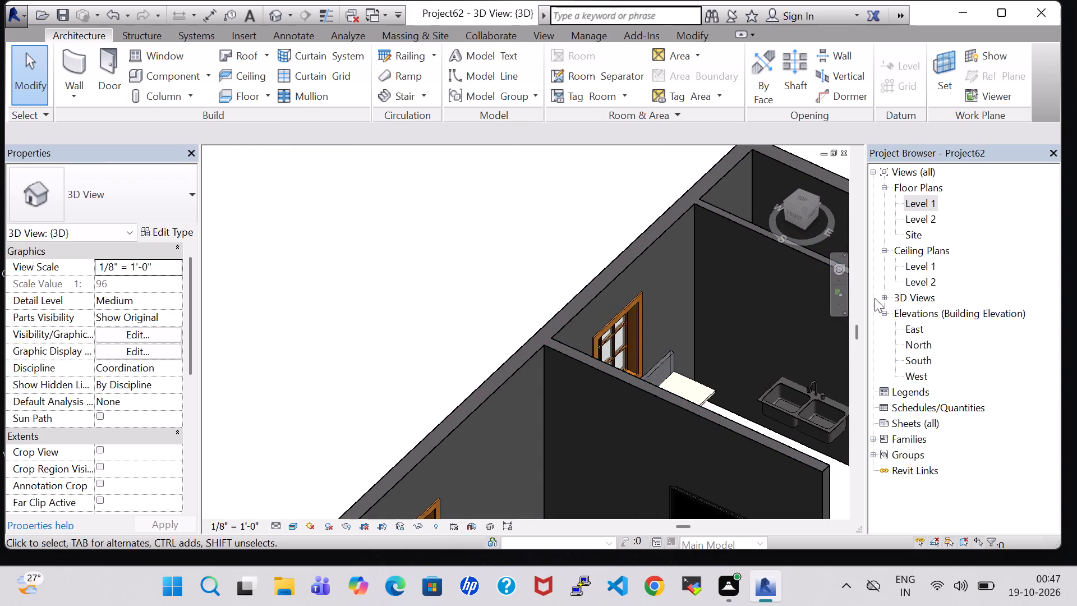
On the Level 1 floor plan, load the Table-Rectangular family from the furniture library's Tables folder.
double_click(915, 199)
scroll(617, 343, down, 1)
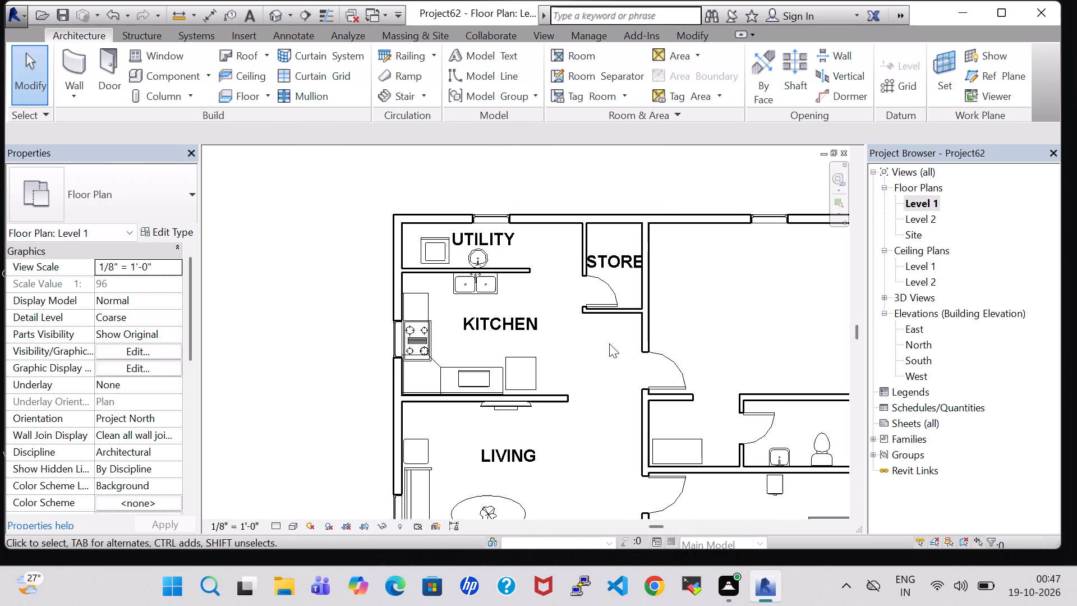
scroll(609, 343, down, 1)
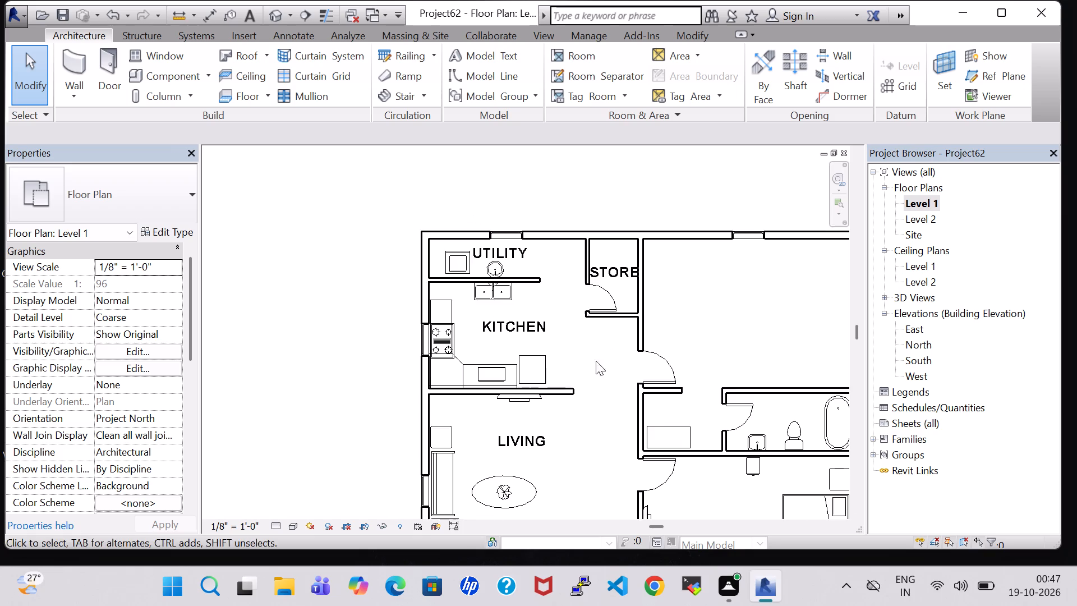
middle_drag(571, 475, 621, 456)
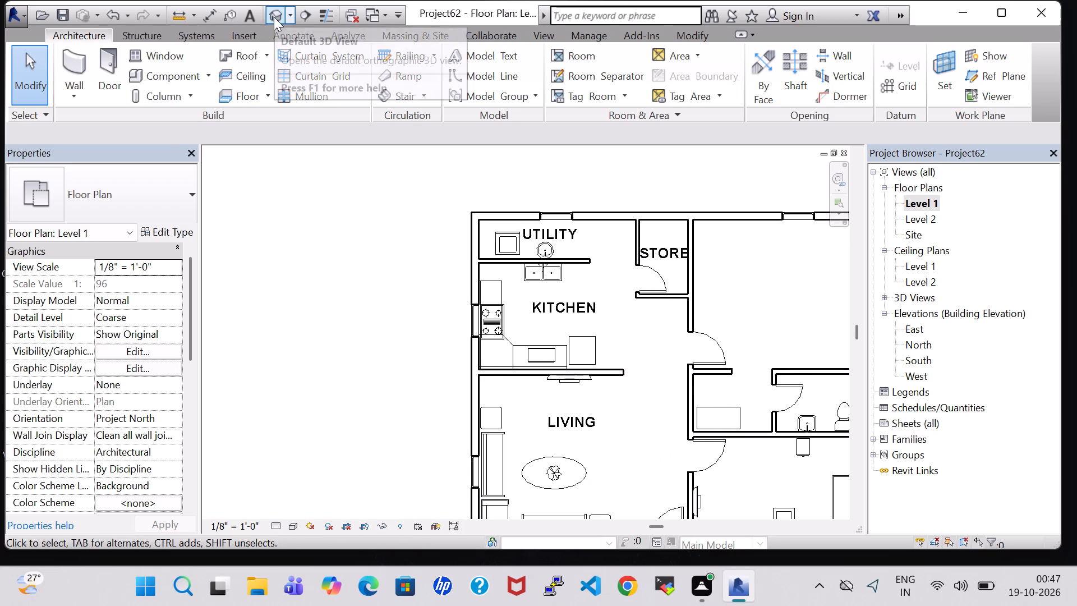
scroll(501, 366, down, 1)
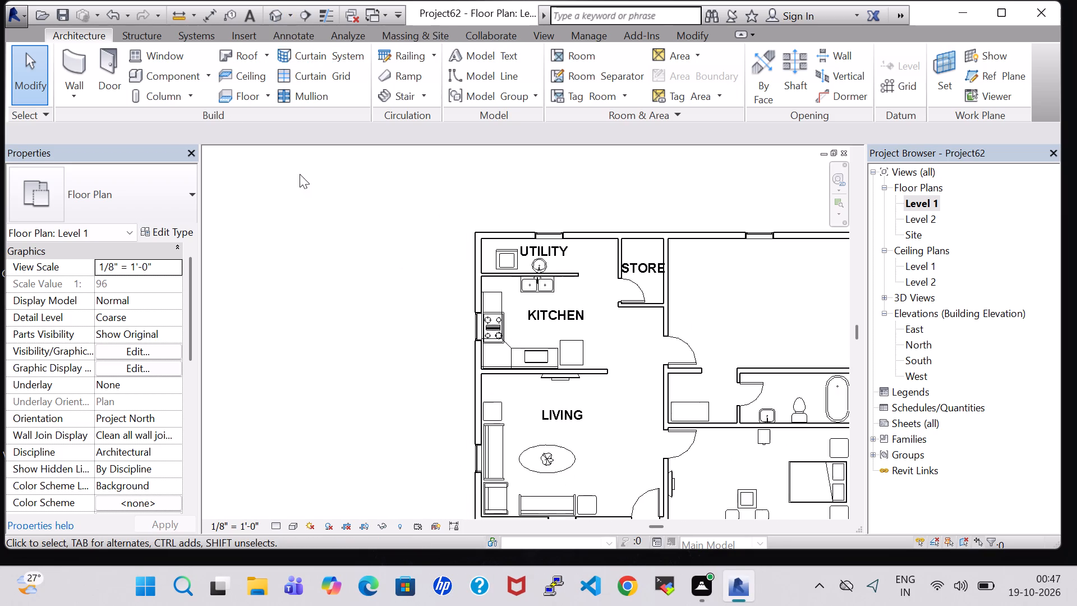
click(176, 85)
click(183, 75)
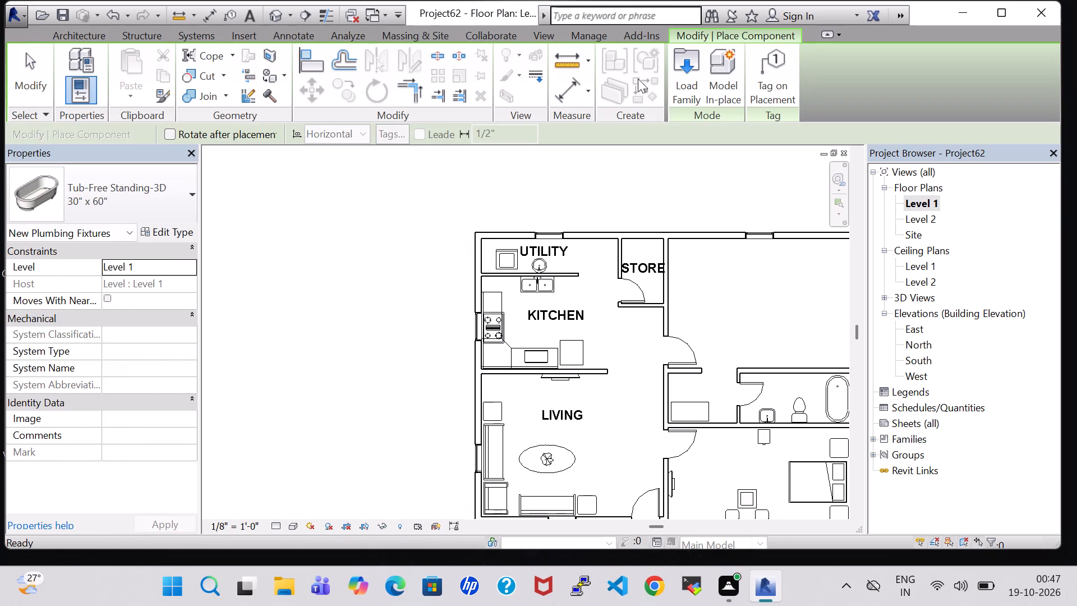
click(680, 81)
double_click(616, 371)
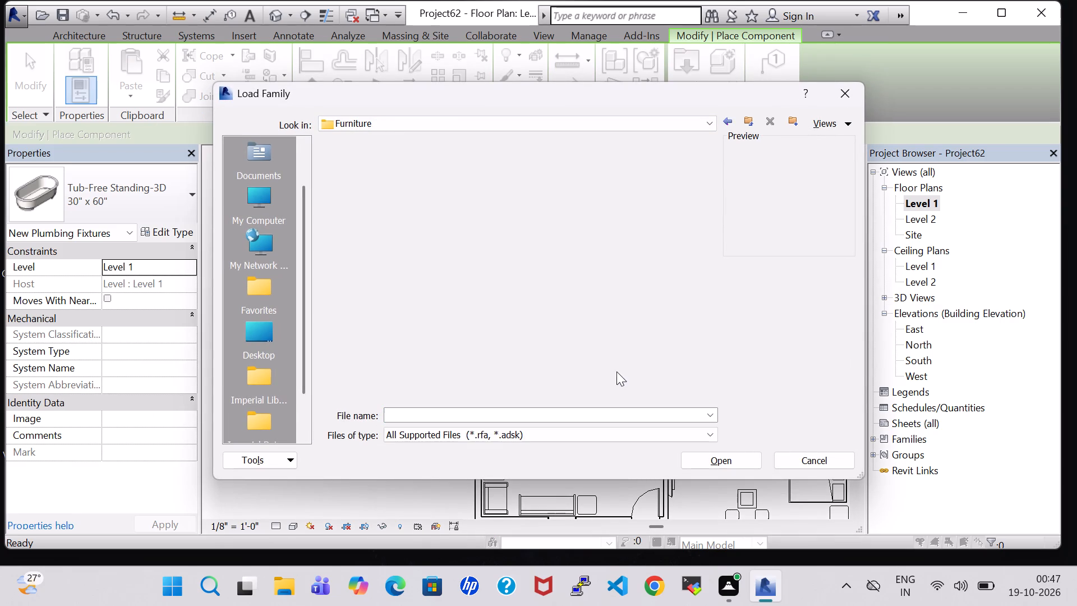
double_click(531, 194)
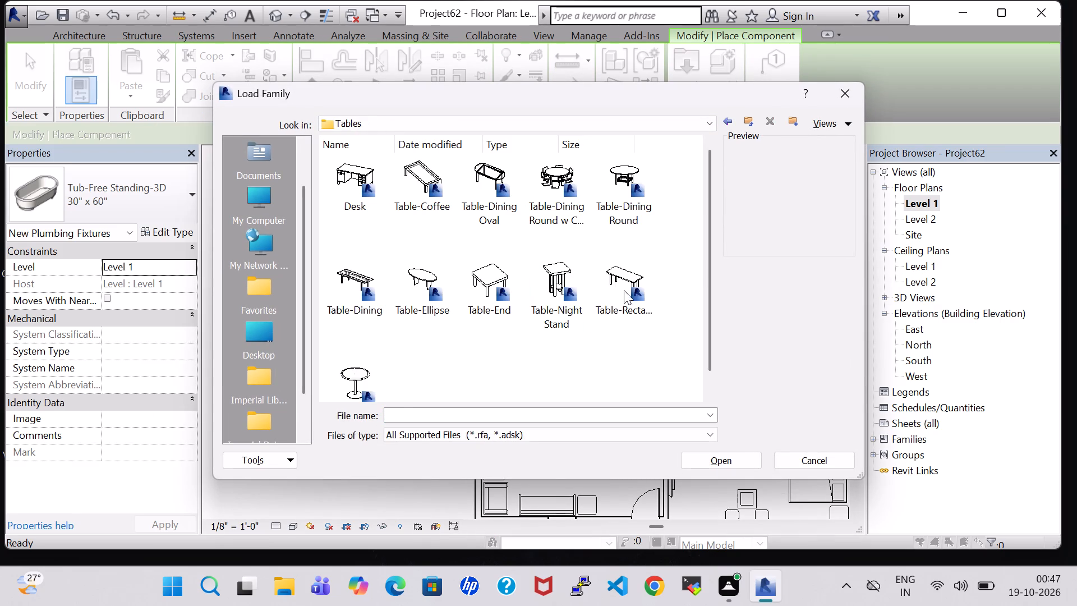
click(619, 287)
click(730, 463)
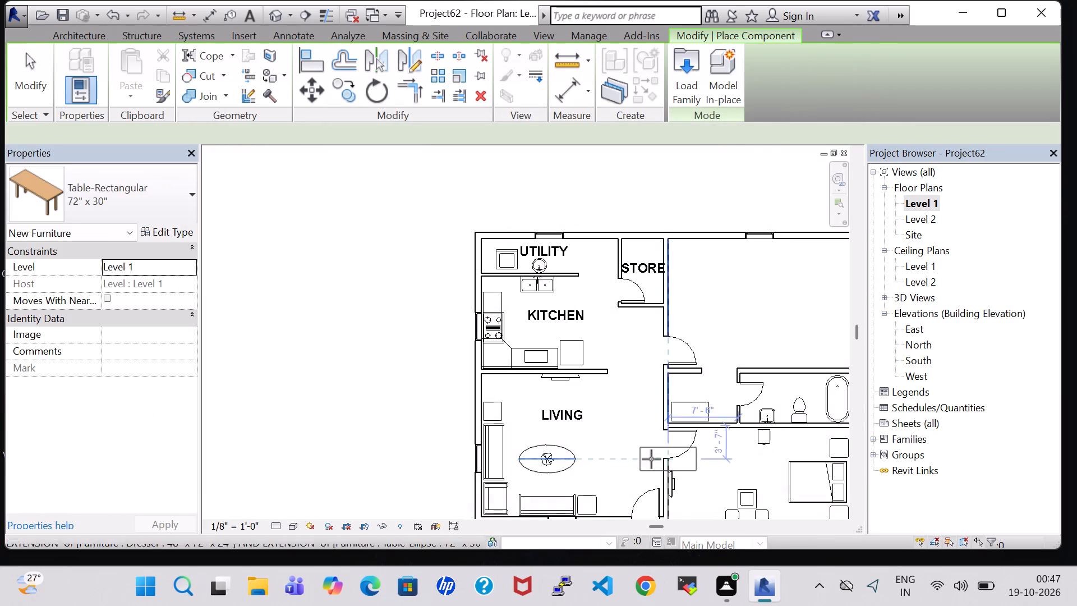
Place a 72" x 30" rectangular table under the living room's TV, centred about 1'-7" south of the kitchen wall.
scroll(567, 398, up, 4)
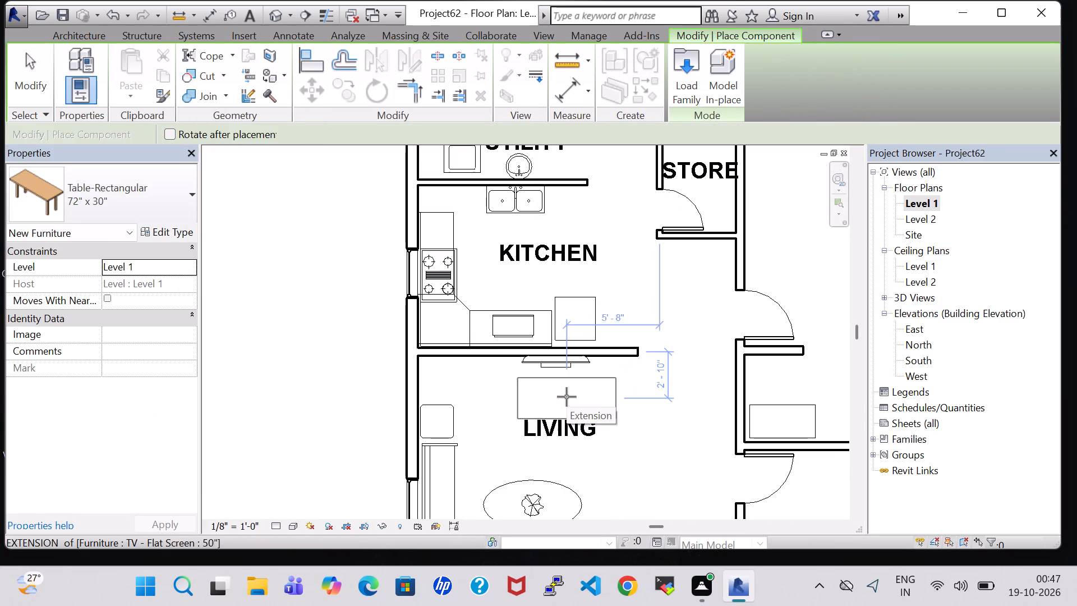
scroll(558, 379, up, 4)
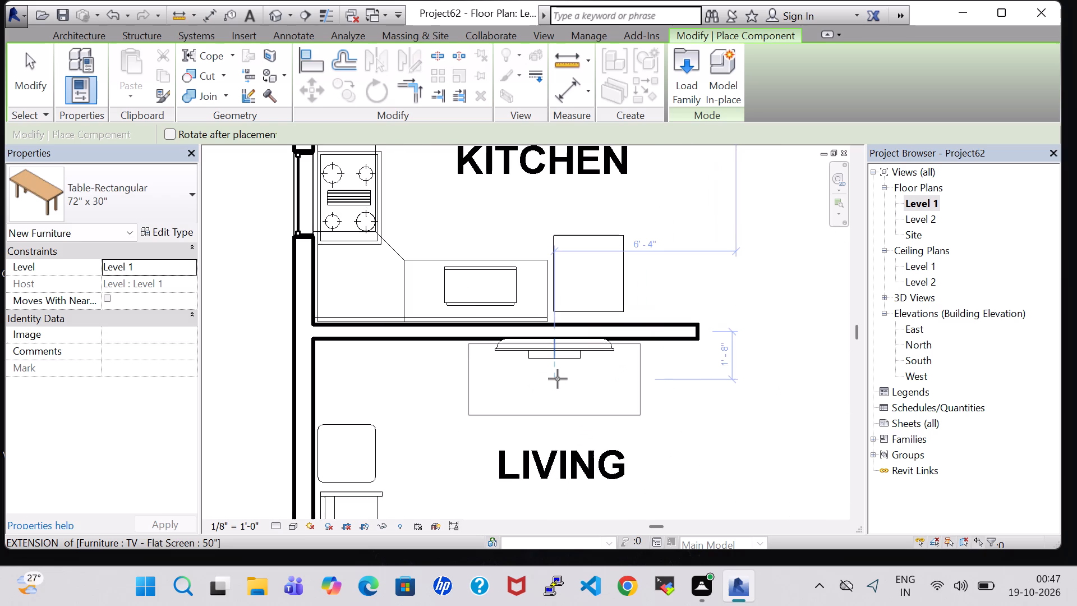
click(555, 376)
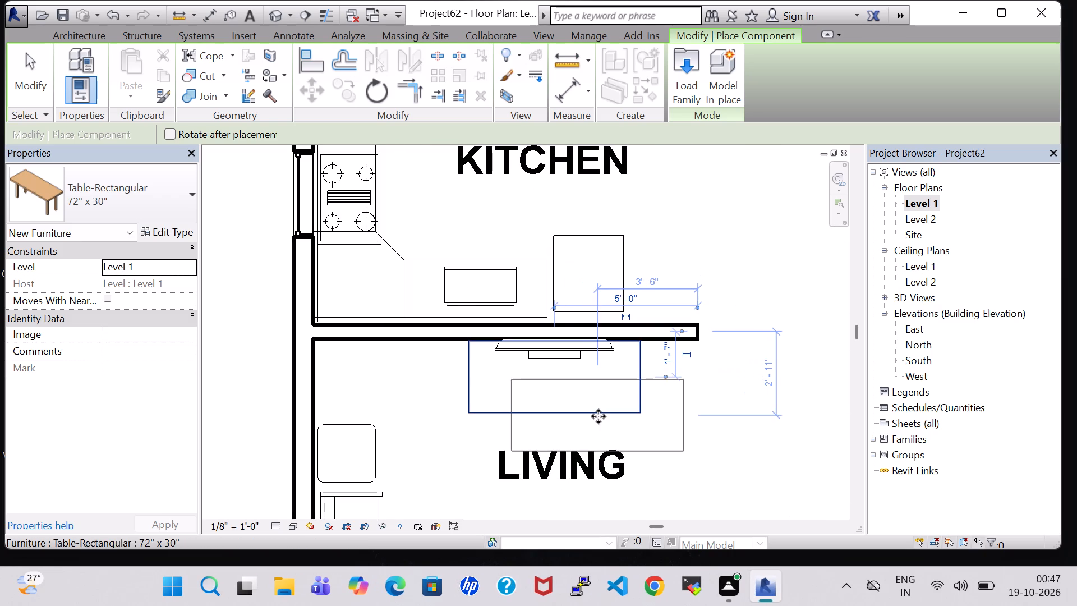
key(Escape)
key(Escape)
Review the new rectangular table's type options and dimensions, keeping the 72" x 30" type.
click(575, 408)
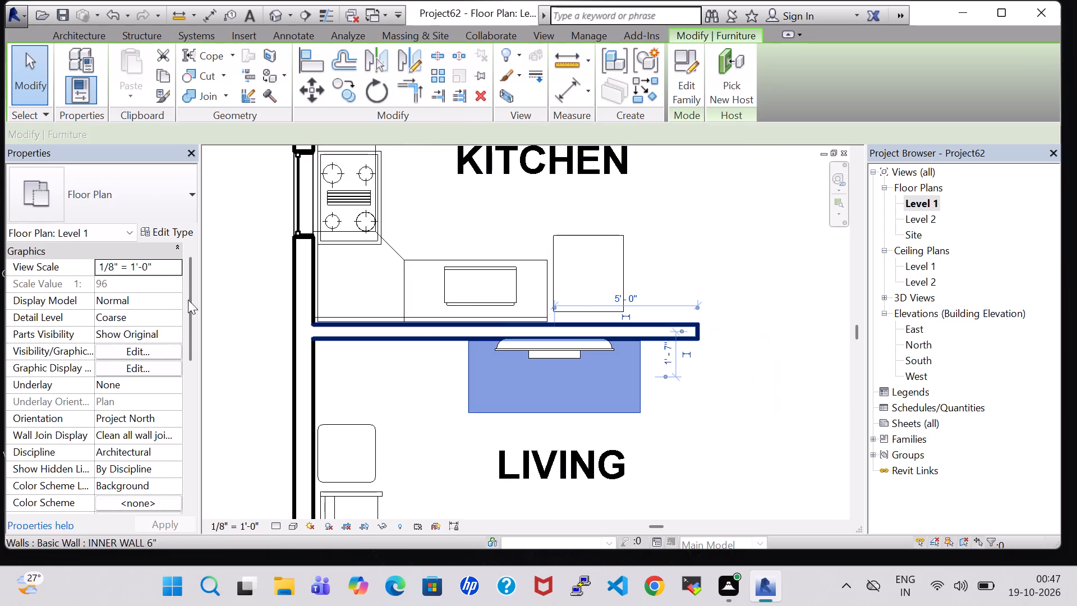
click(152, 229)
click(593, 147)
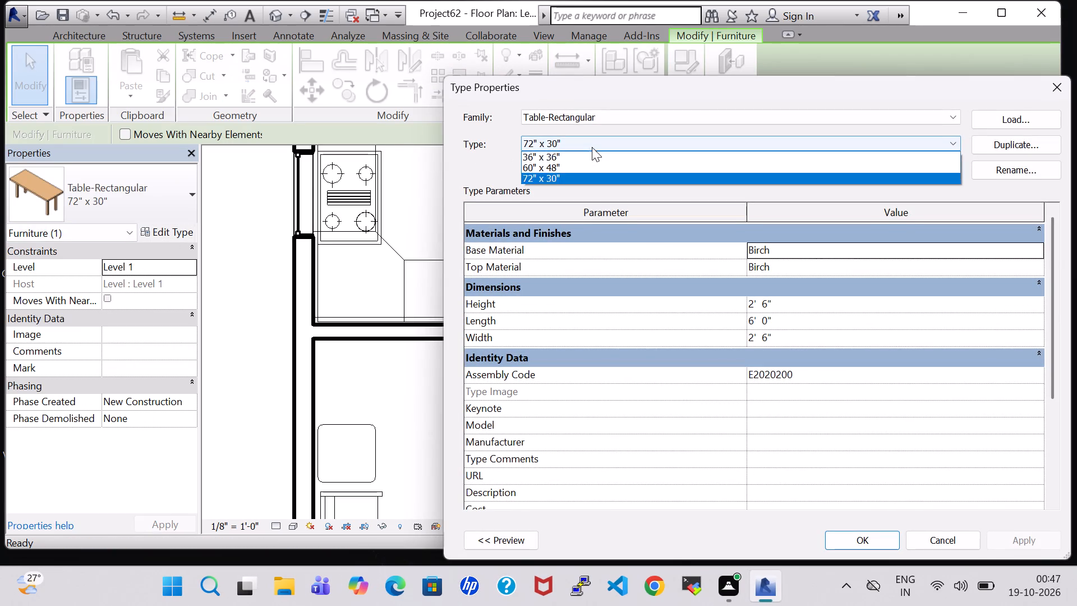
click(590, 175)
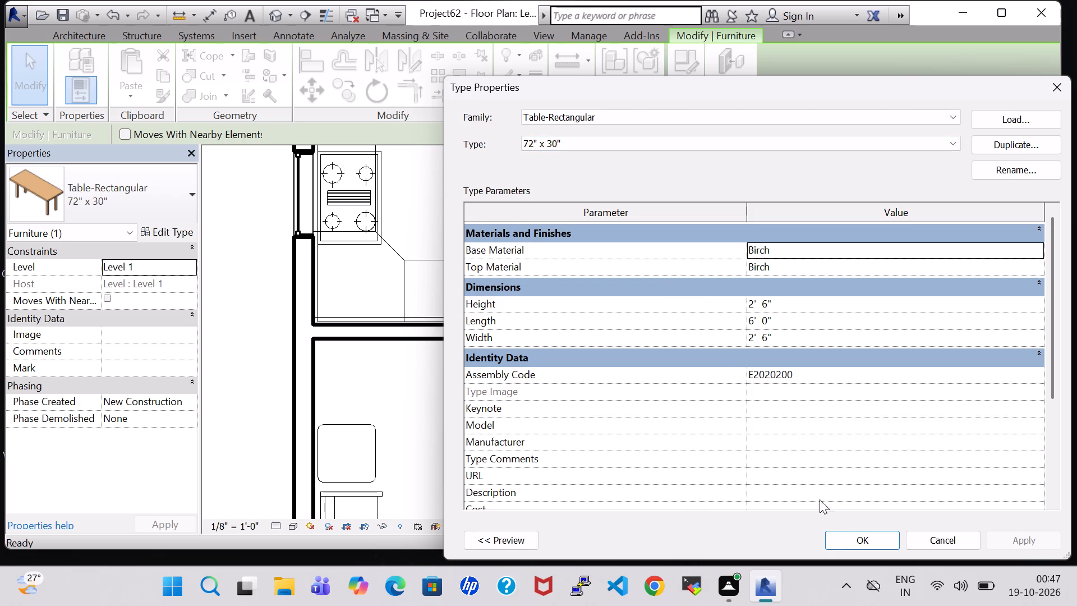
click(836, 542)
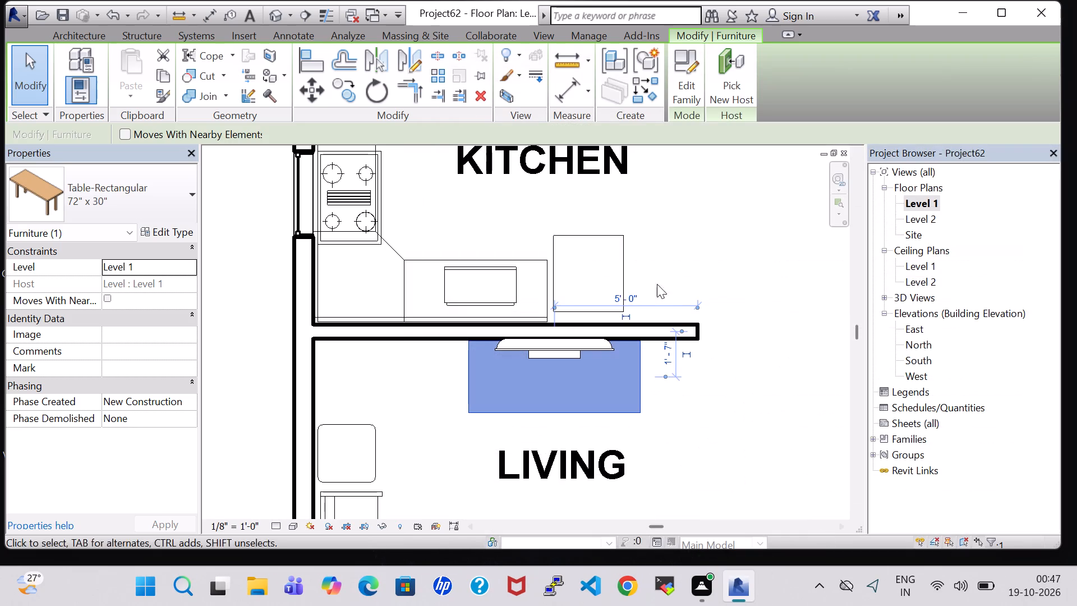
click(709, 268)
Create two more Tropical Agave - 1.5' plants like the coffee table's, one at each end of the TV table.
scroll(705, 287, down, 4)
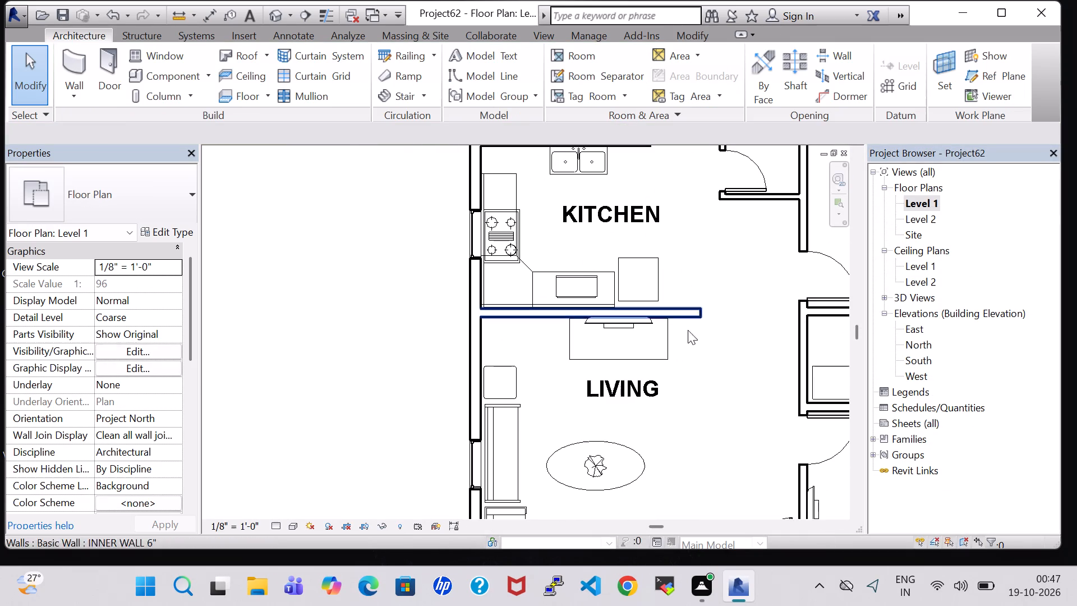
click(599, 462)
right_click(599, 452)
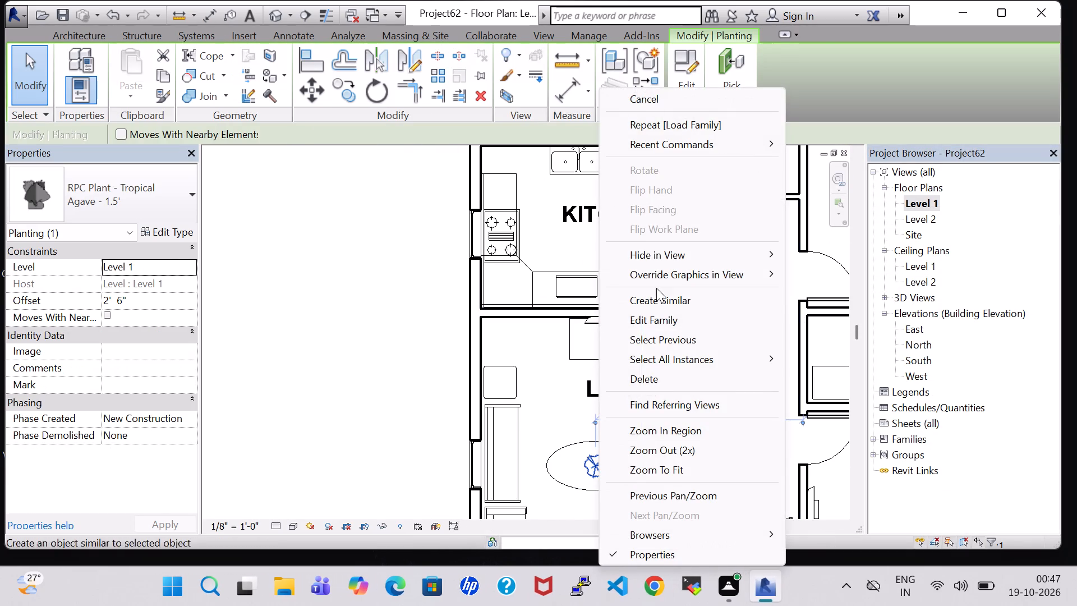
click(661, 297)
scroll(582, 341, up, 3)
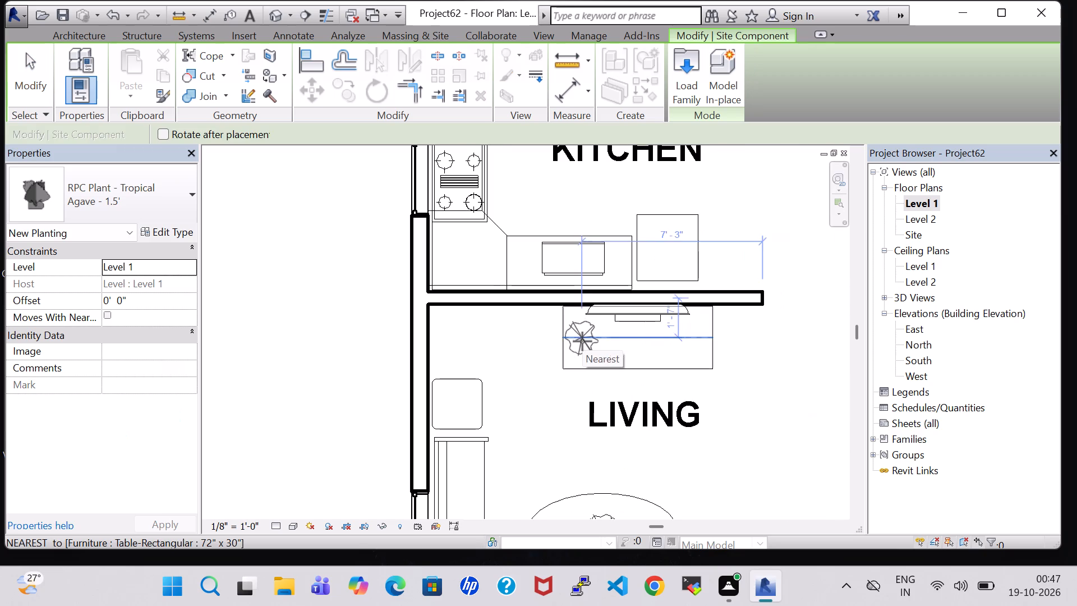
click(570, 343)
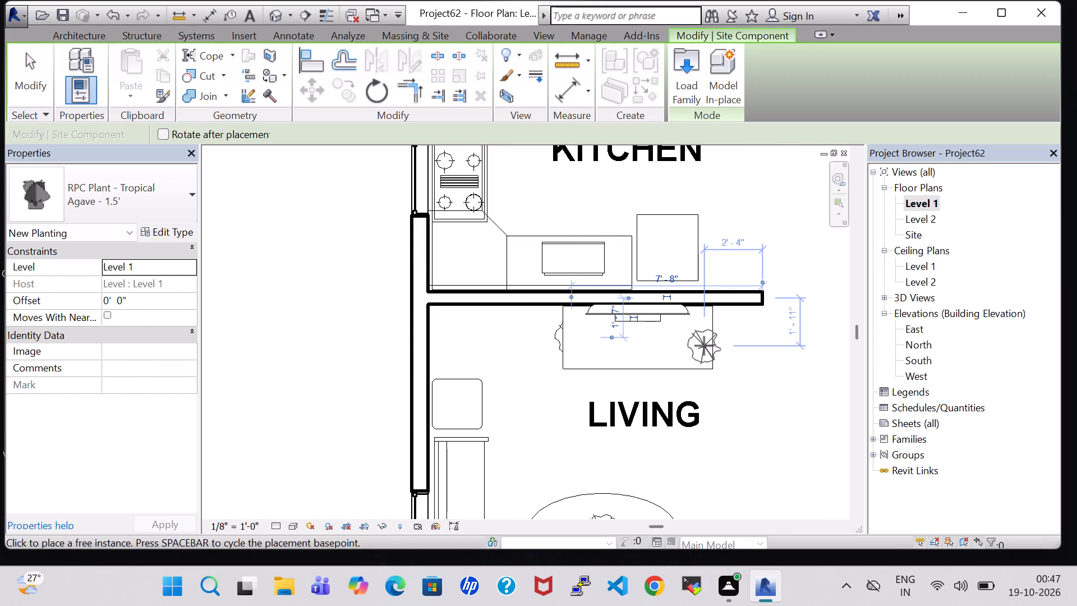
click(703, 343)
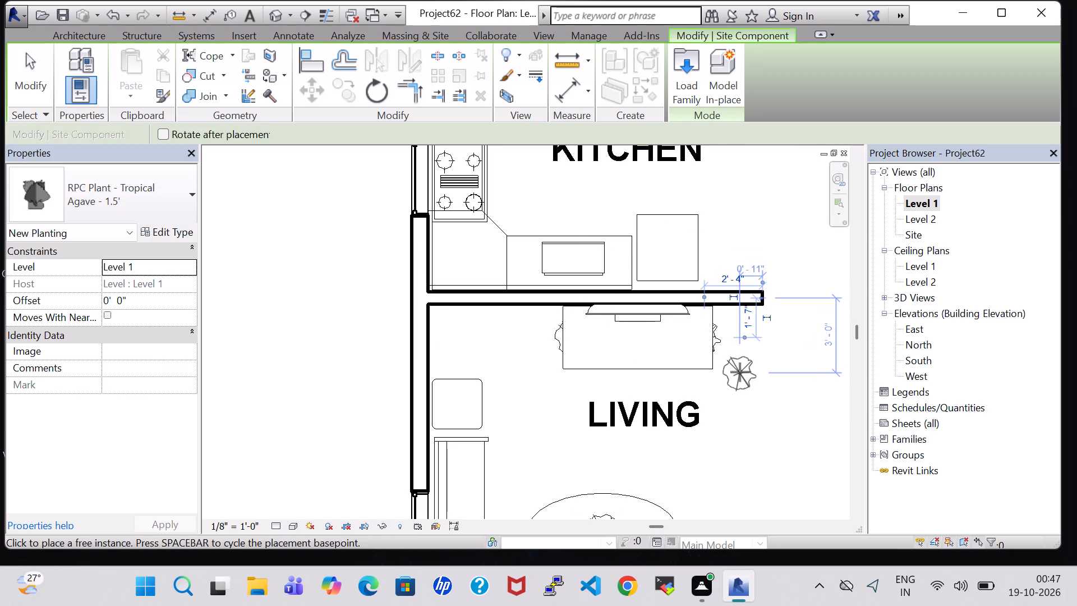
key(Escape)
key(Escape)
Check the TV table's height in its type properties.
click(720, 345)
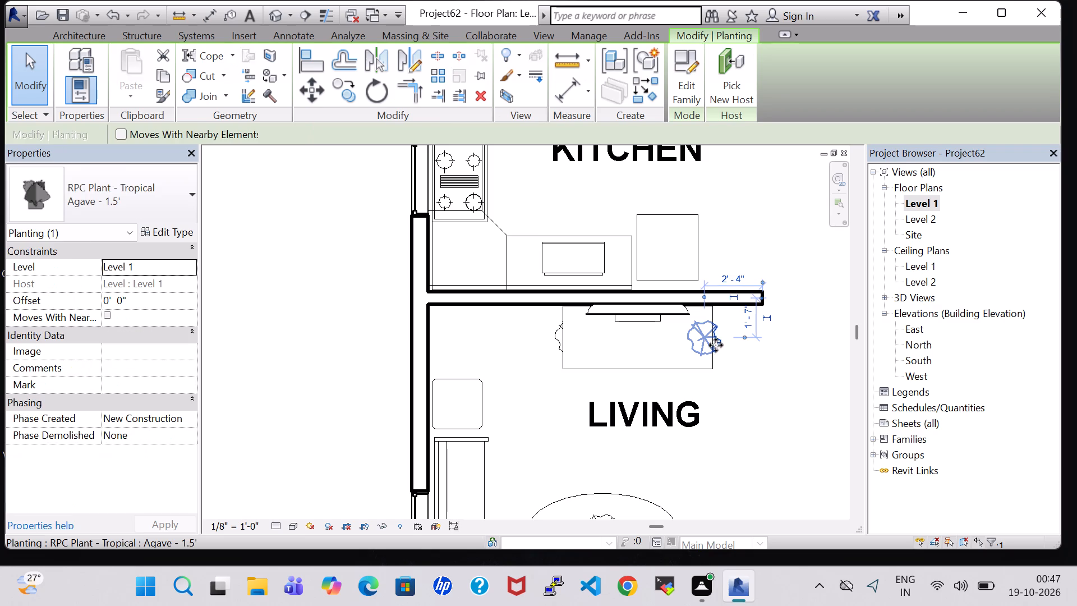
click(724, 391)
click(698, 364)
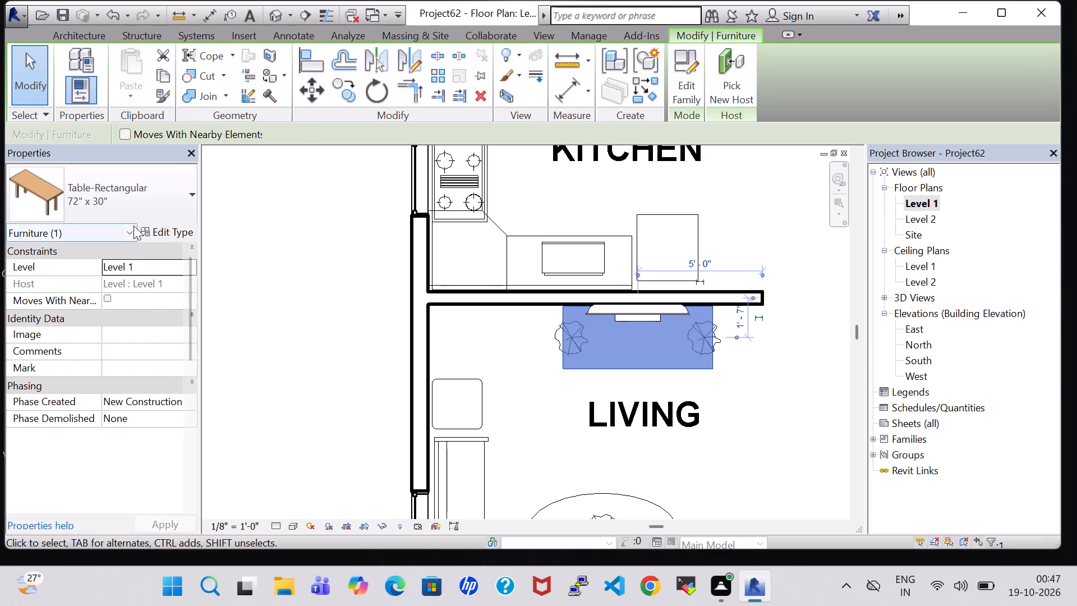
click(151, 231)
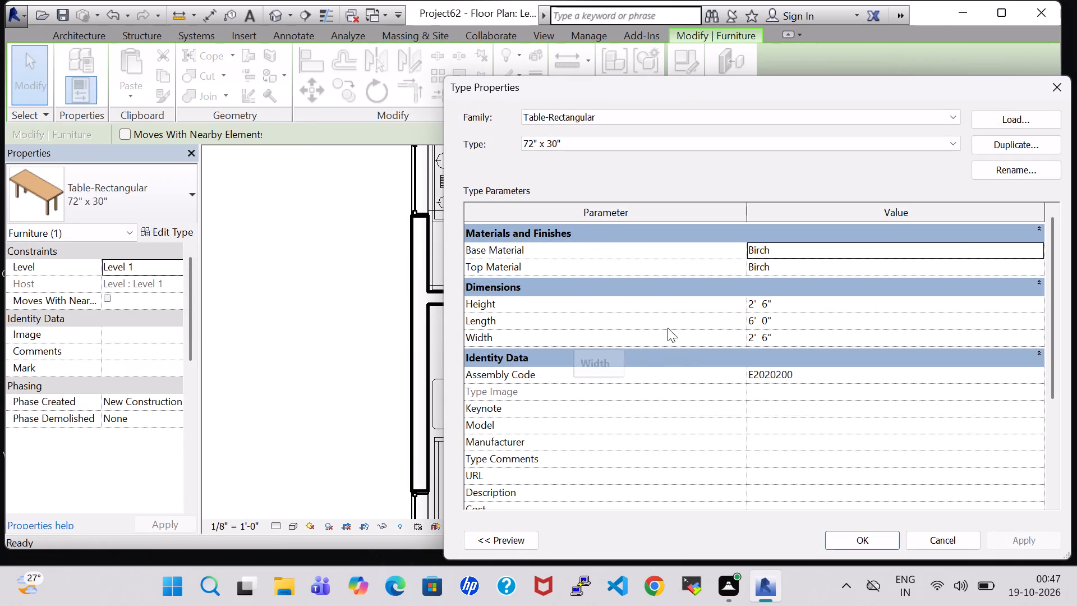
click(1050, 84)
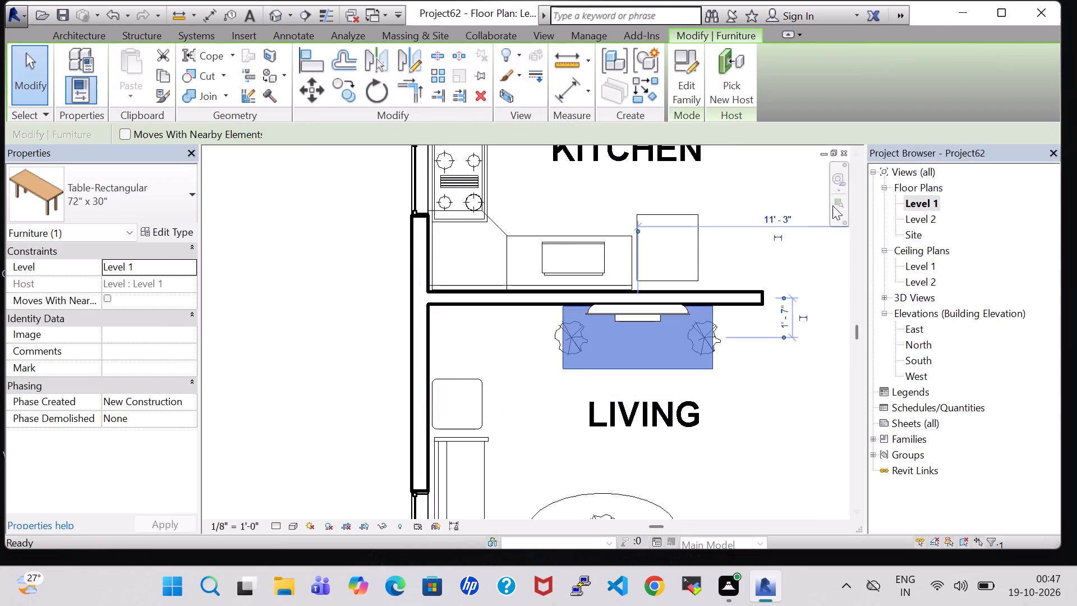
double_click(747, 380)
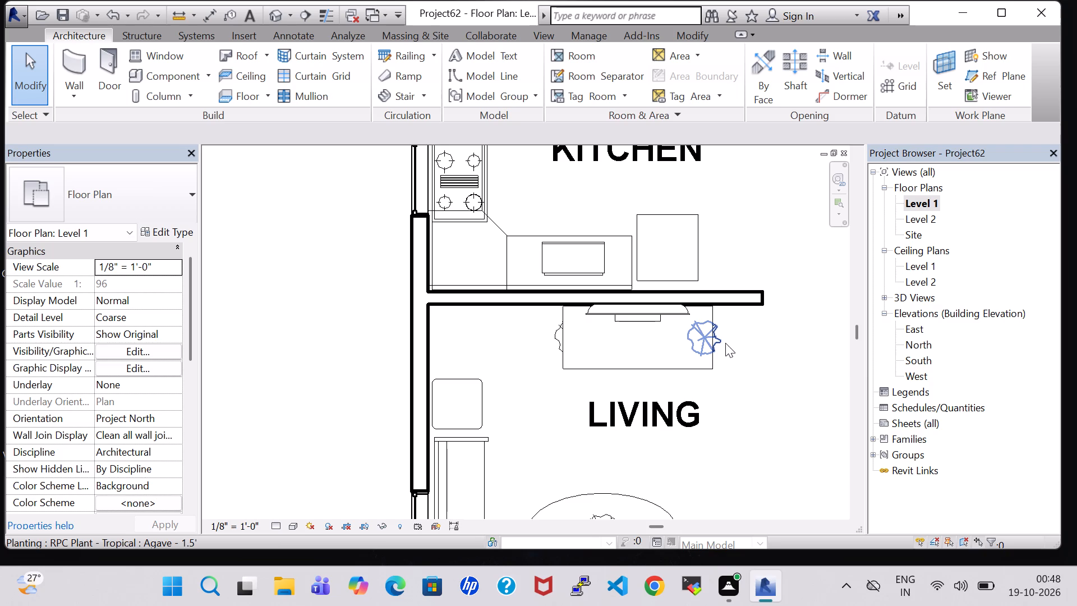
Set the offset of the agave plant at the TV table's east end to 2' 6".
click(724, 343)
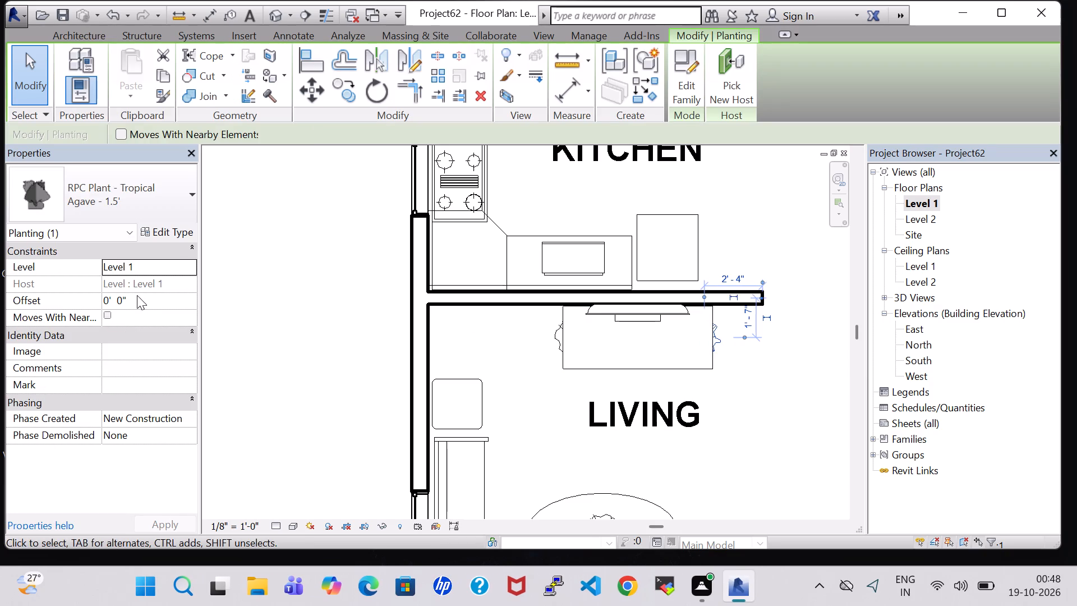
click(112, 301)
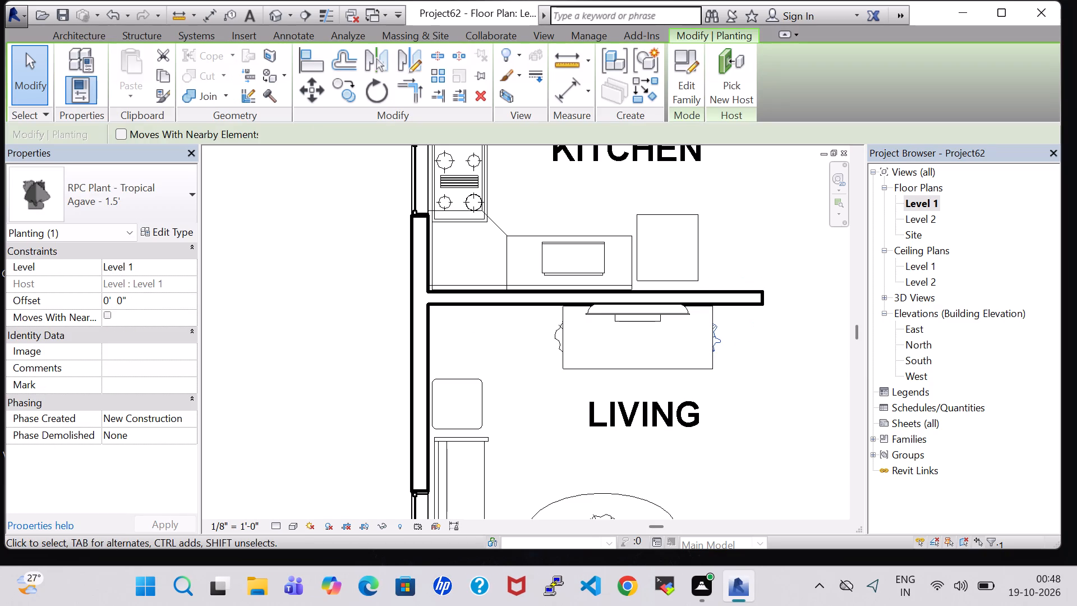
click(108, 301)
key(BackSpace)
key(2)
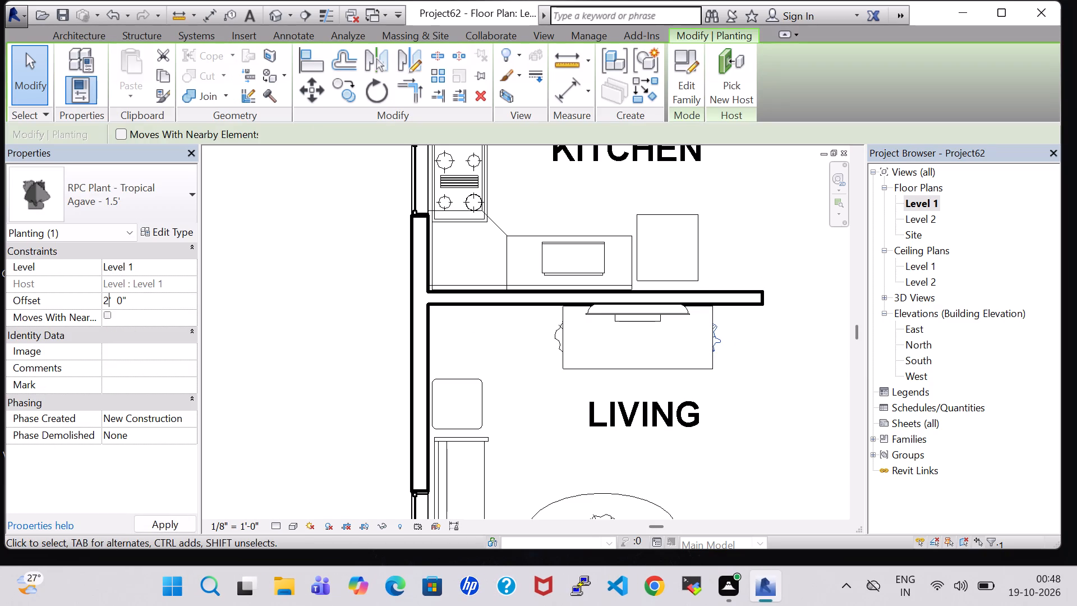
click(122, 300)
key(BackSpace)
key(6)
click(172, 515)
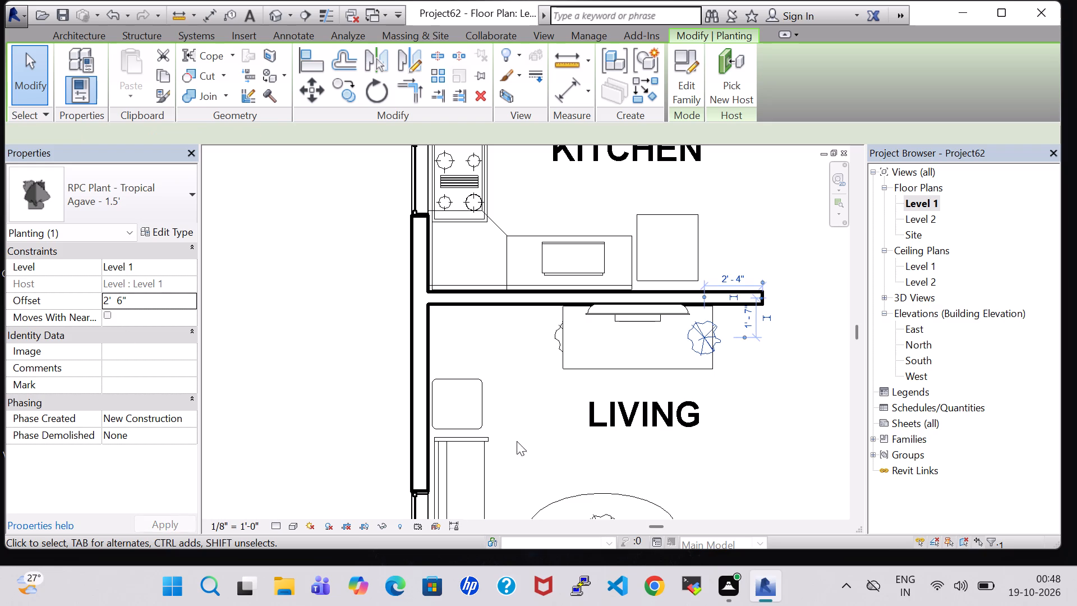
Set the offset of the agave plant at the TV table's west end to 2' 6".
click(551, 337)
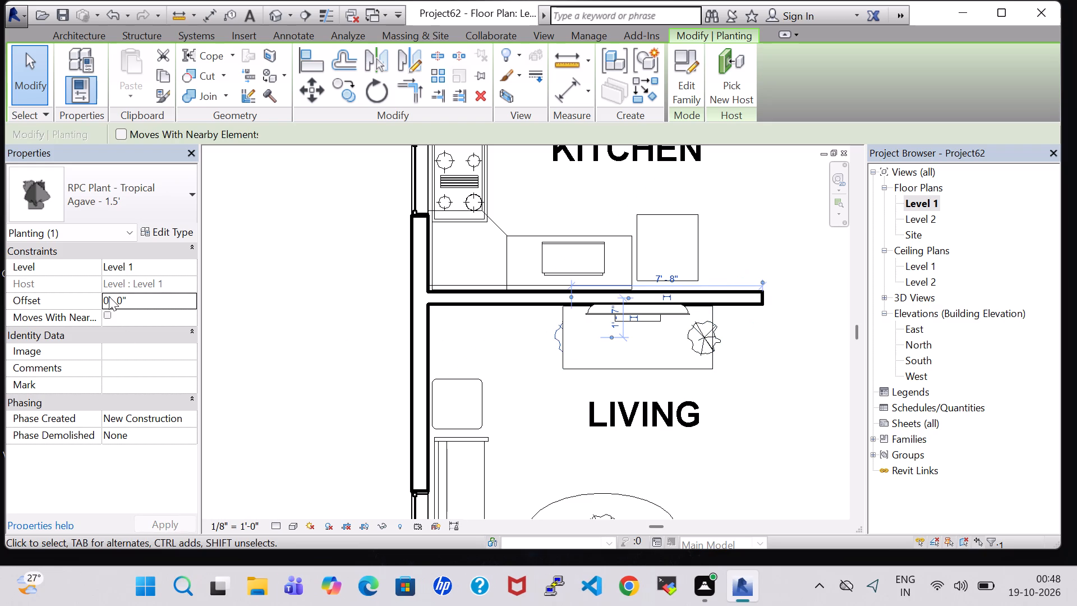
click(111, 297)
key(BackSpace)
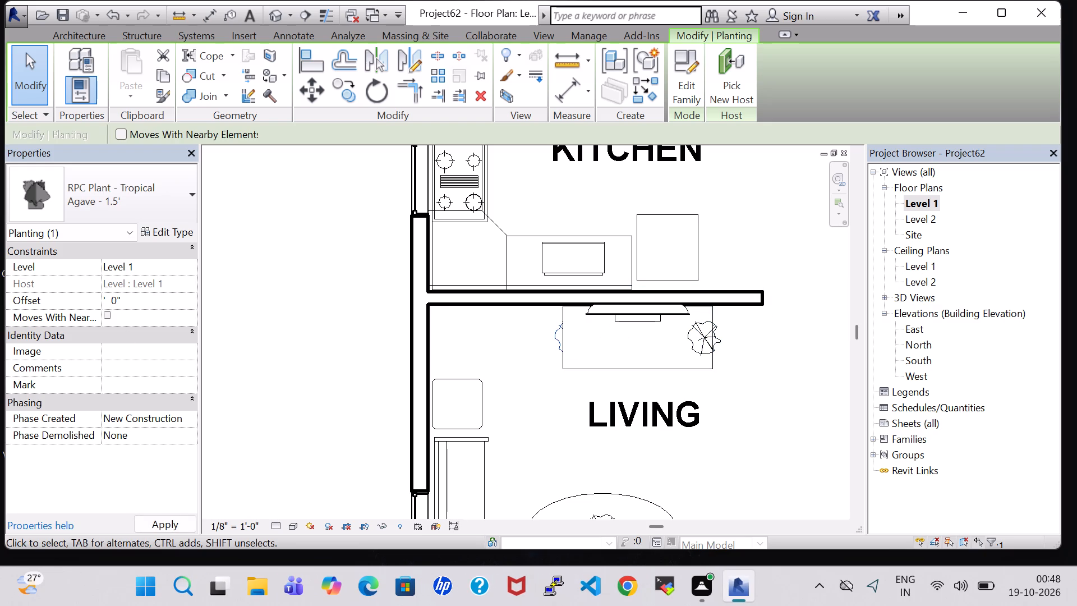
key(2)
click(123, 301)
key(BackSpace)
key(6)
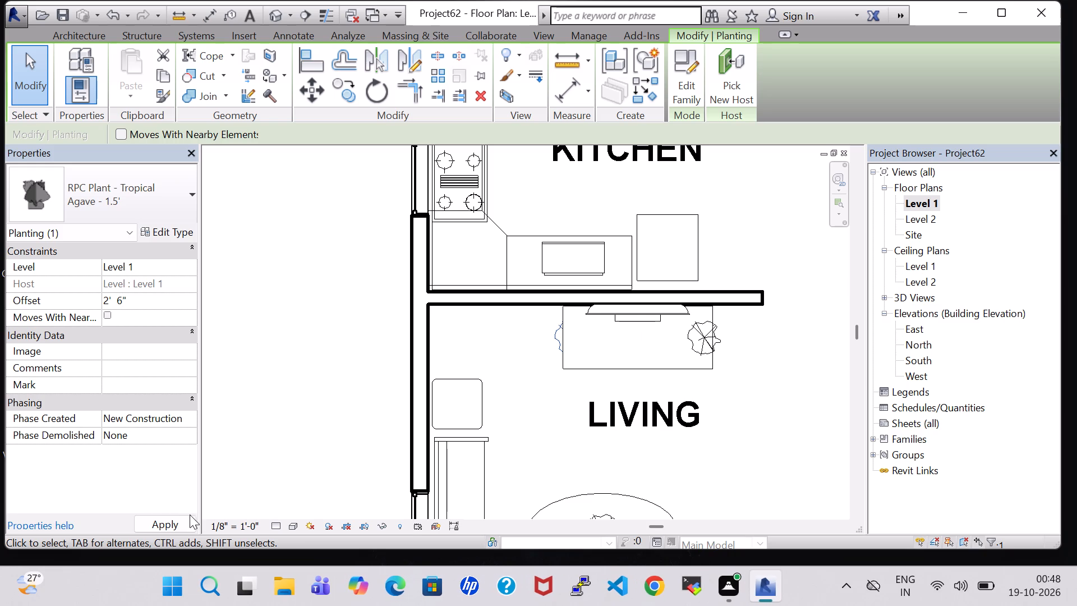
click(173, 516)
click(296, 452)
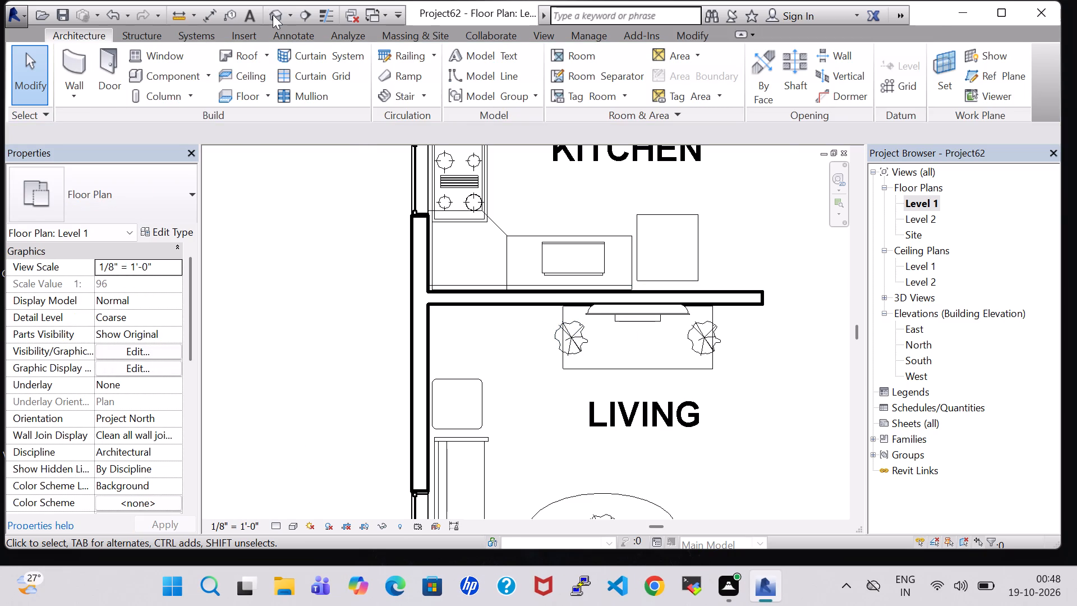
In the 3D view, nudge the agave plant at the TV table's west end three increments east, further onto the tabletop.
click(273, 15)
scroll(382, 293, down, 4)
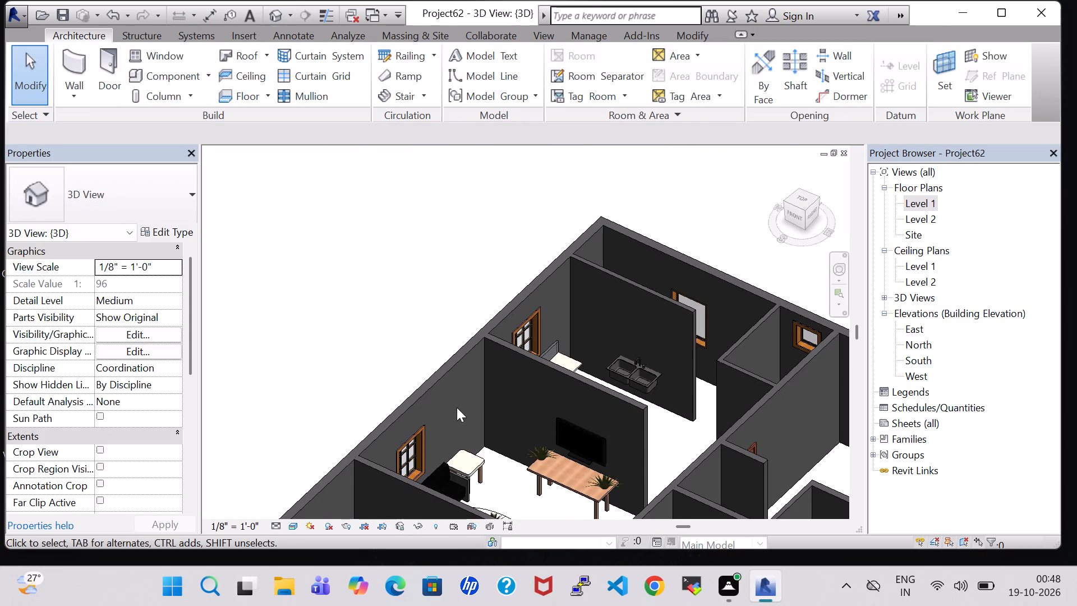
shift+middle_drag(447, 466, 491, 433)
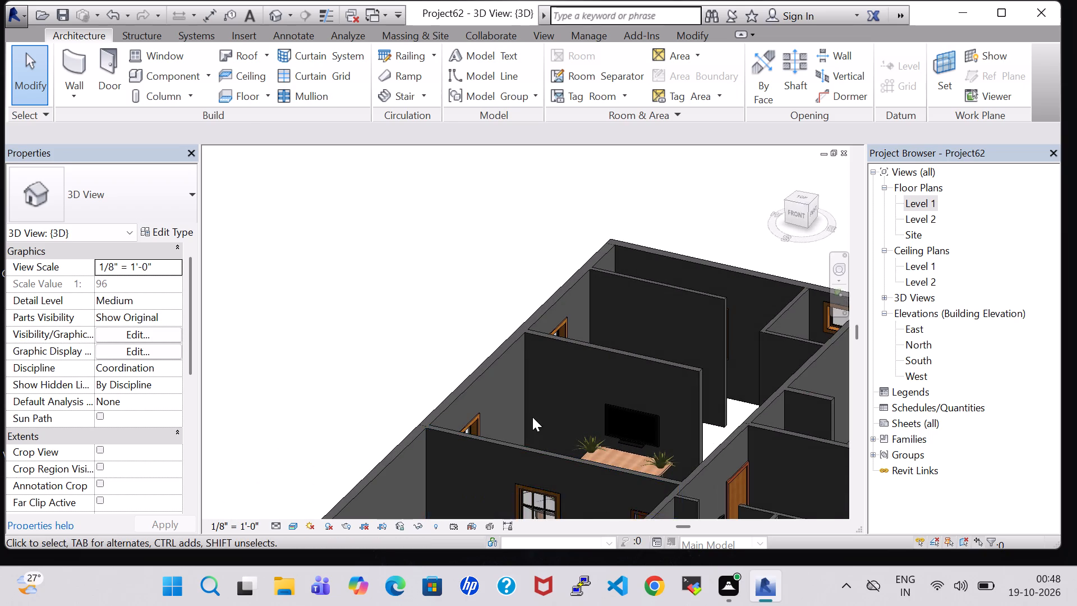
scroll(539, 411, up, 2)
shift+middle_drag(539, 407, 563, 431)
scroll(581, 458, up, 5)
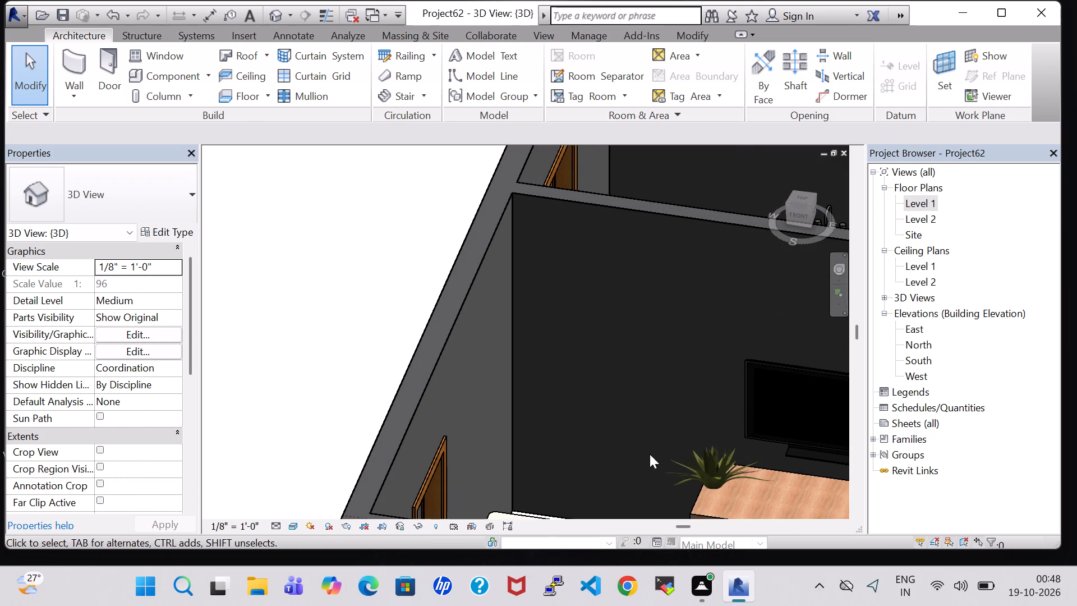
click(687, 464)
key(Right)
key(Right)
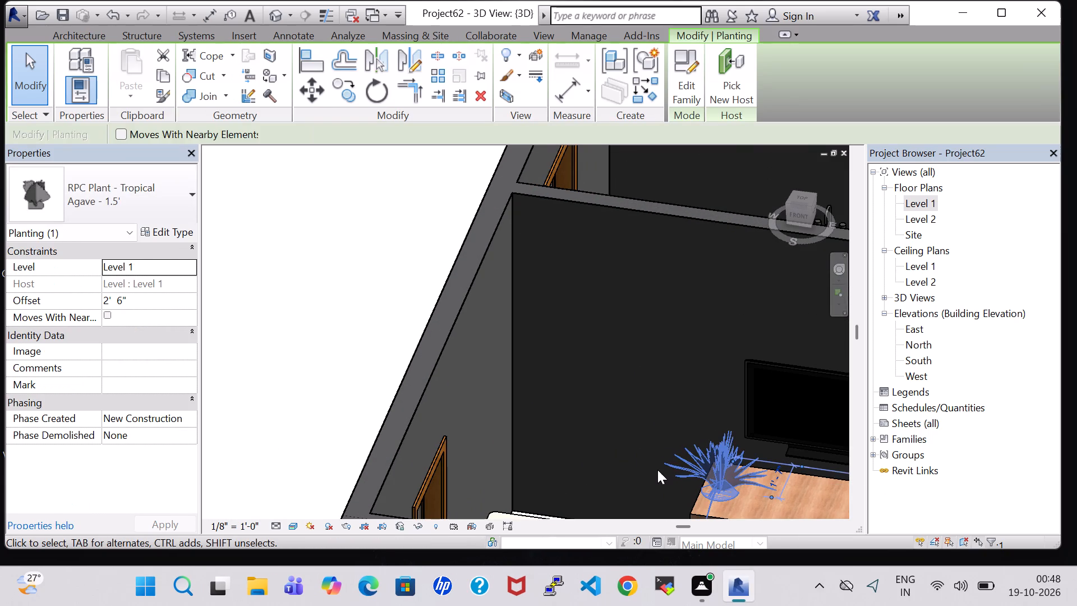
key(Right)
click(629, 463)
Nudge the agave plant at the TV table's east end three increments west, further onto the tabletop.
middle_drag(670, 498, 477, 426)
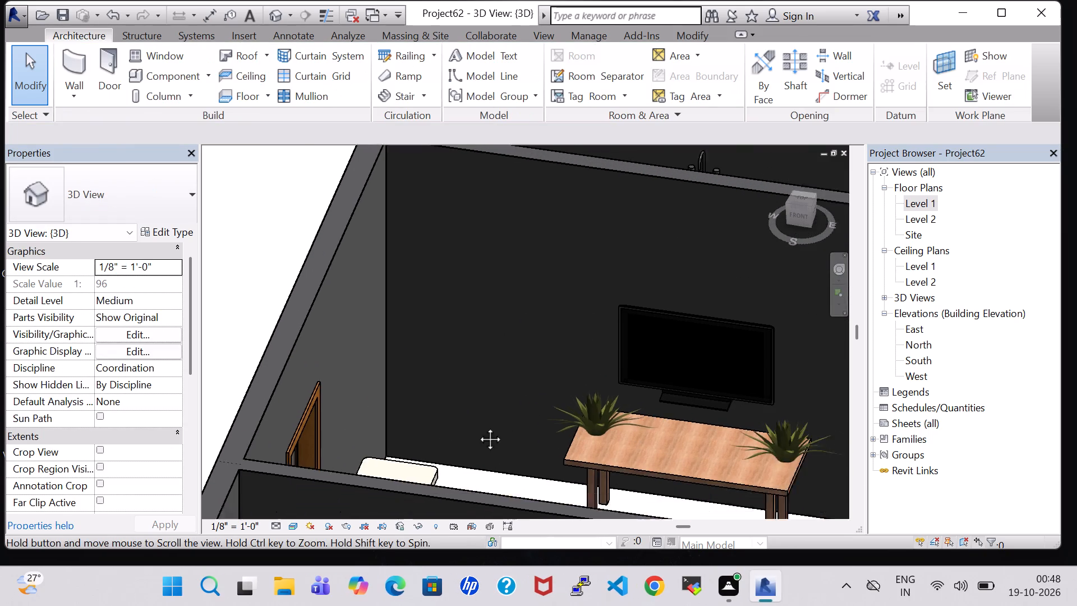
middle_drag(477, 426, 448, 420)
scroll(693, 457, up, 1)
click(694, 434)
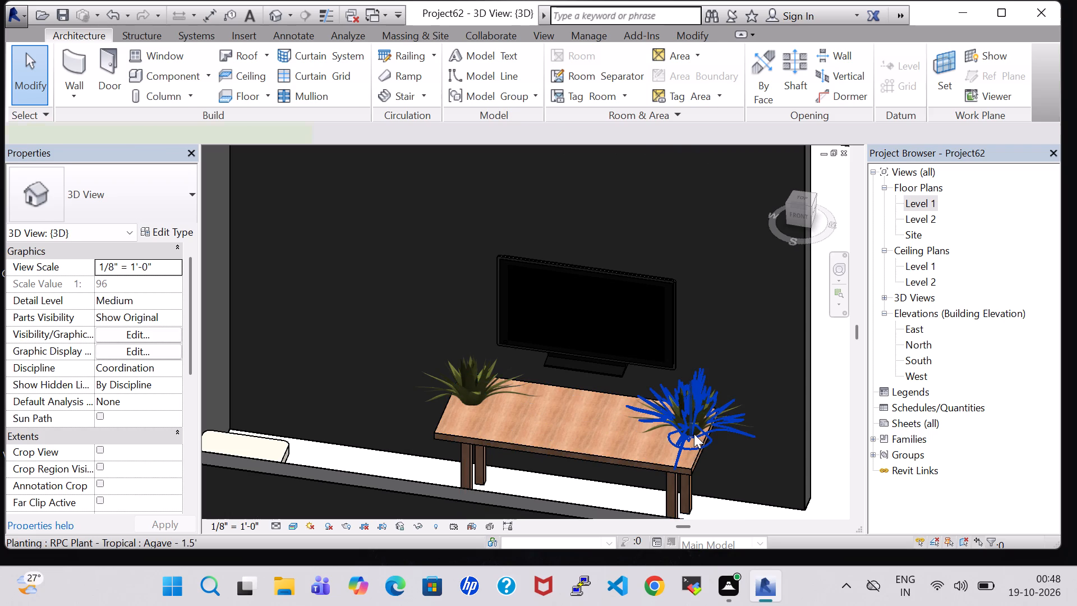
key(Left)
key(Left)
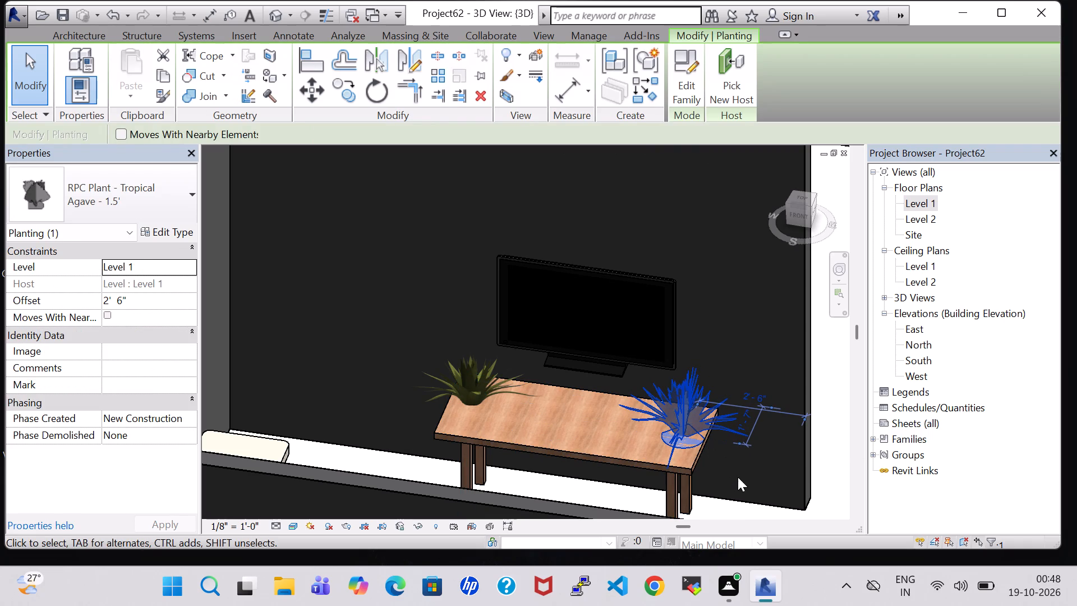
key(Left)
click(742, 498)
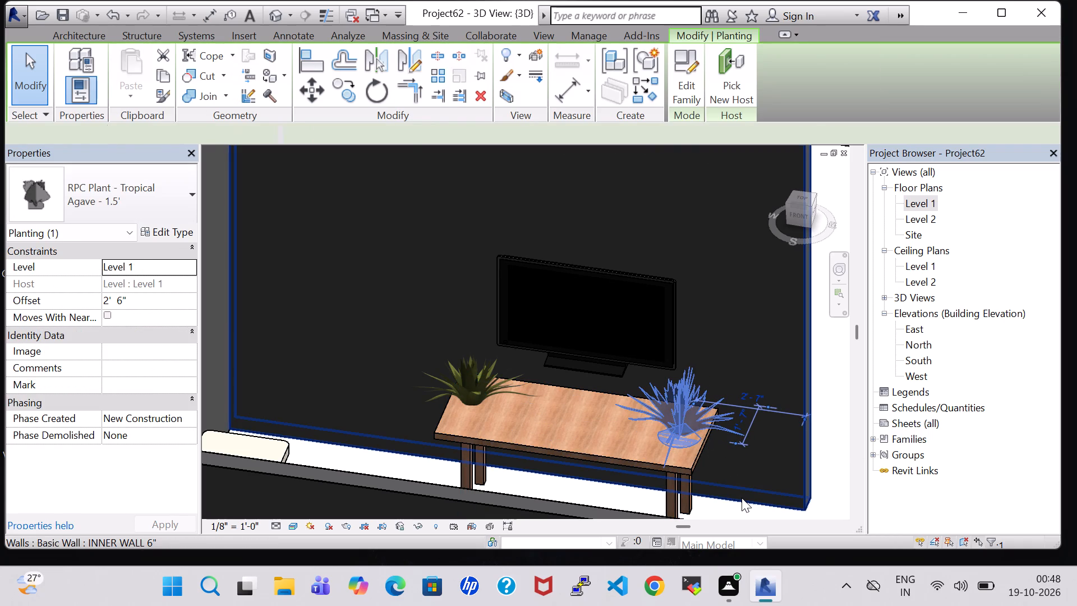
click(742, 511)
Set the offset of the 50" flat screen TV above the table to 4' 0".
click(607, 339)
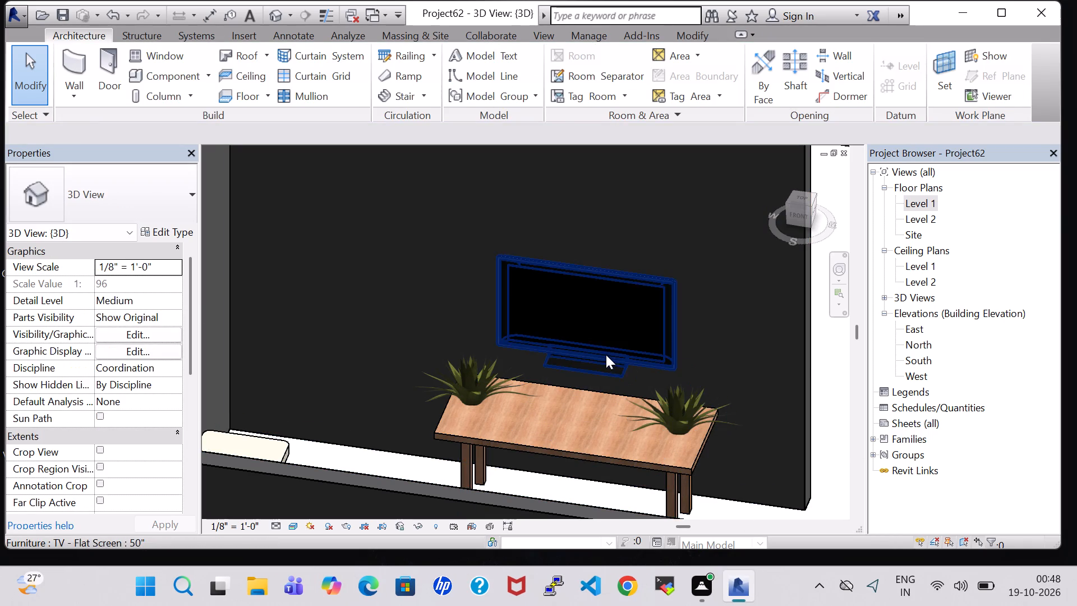
click(606, 356)
click(121, 303)
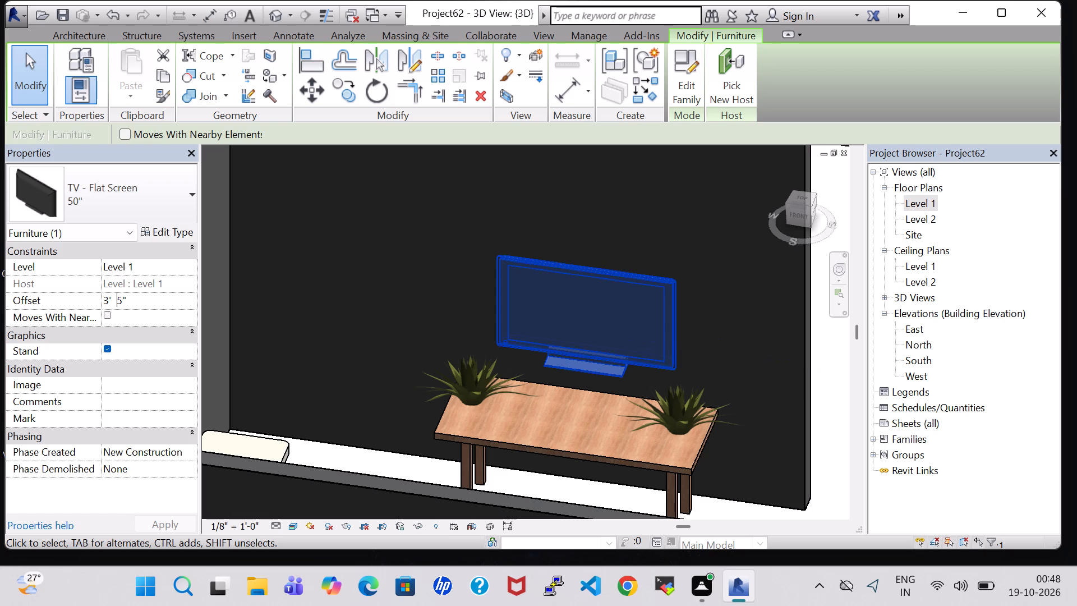
click(121, 300)
key(BackSpace)
key(0)
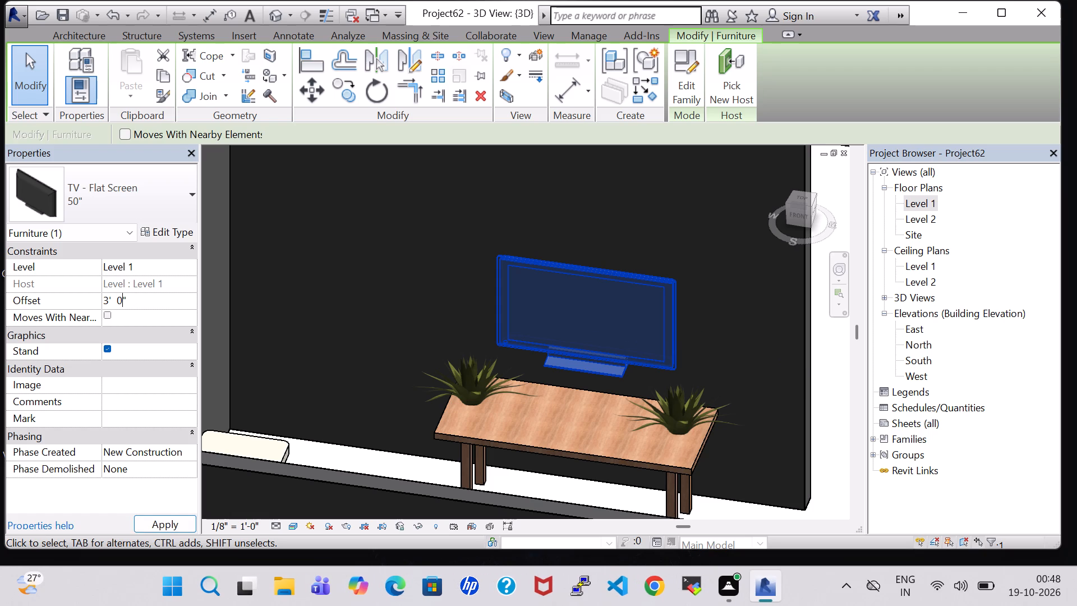
click(109, 300)
key(BackSpace)
key(4)
click(168, 522)
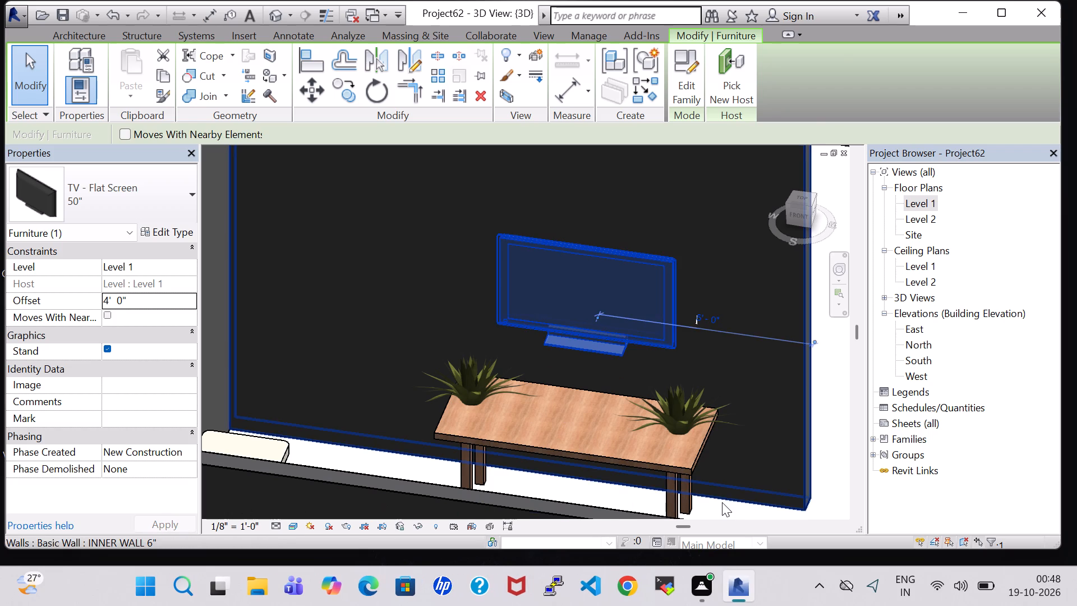
click(722, 503)
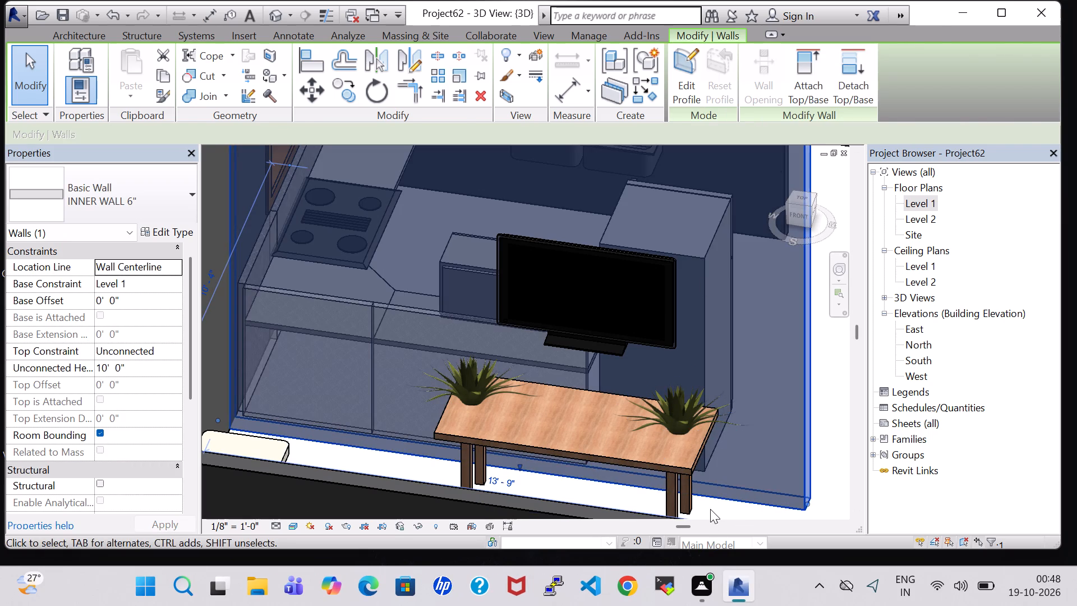
click(710, 509)
In the Level 1 floor plan, place tagged rooms in the unlabelled bathroom north of the furnished bedroom and the small space beside it.
double_click(930, 206)
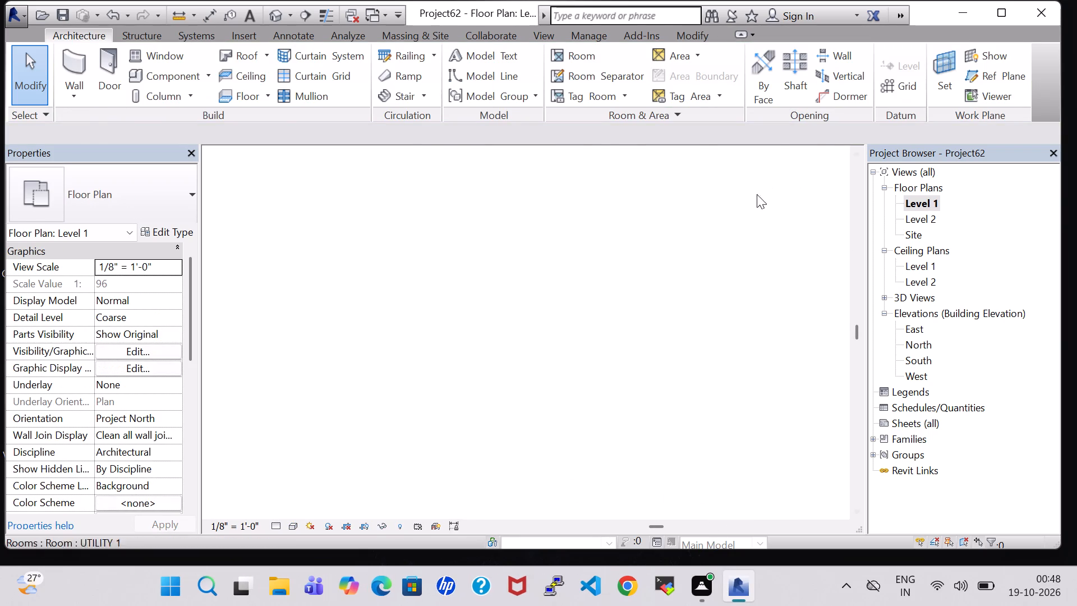
scroll(599, 421, down, 2)
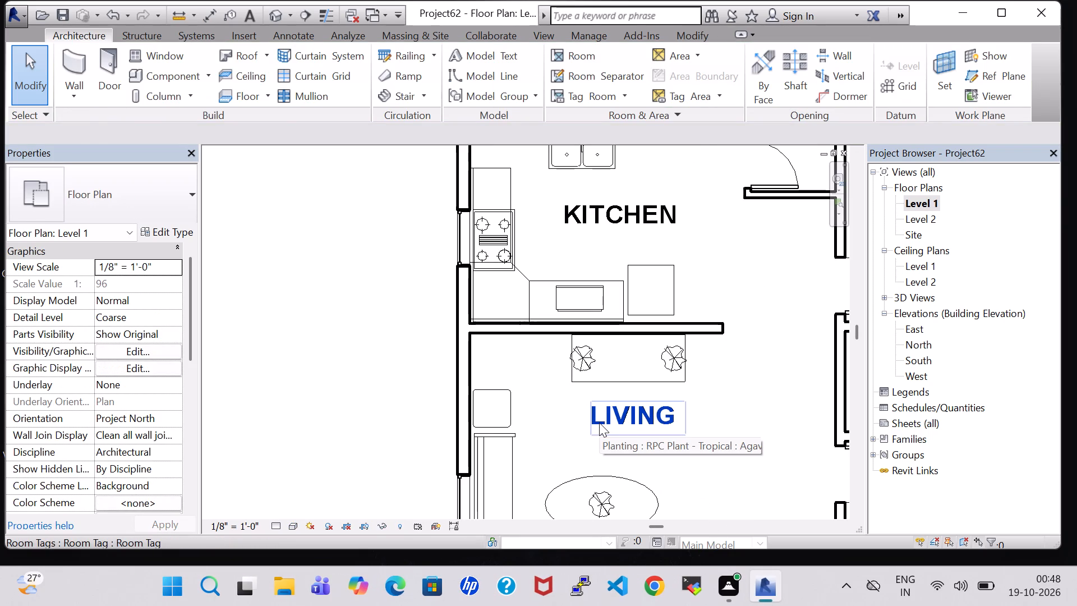
scroll(601, 430, down, 2)
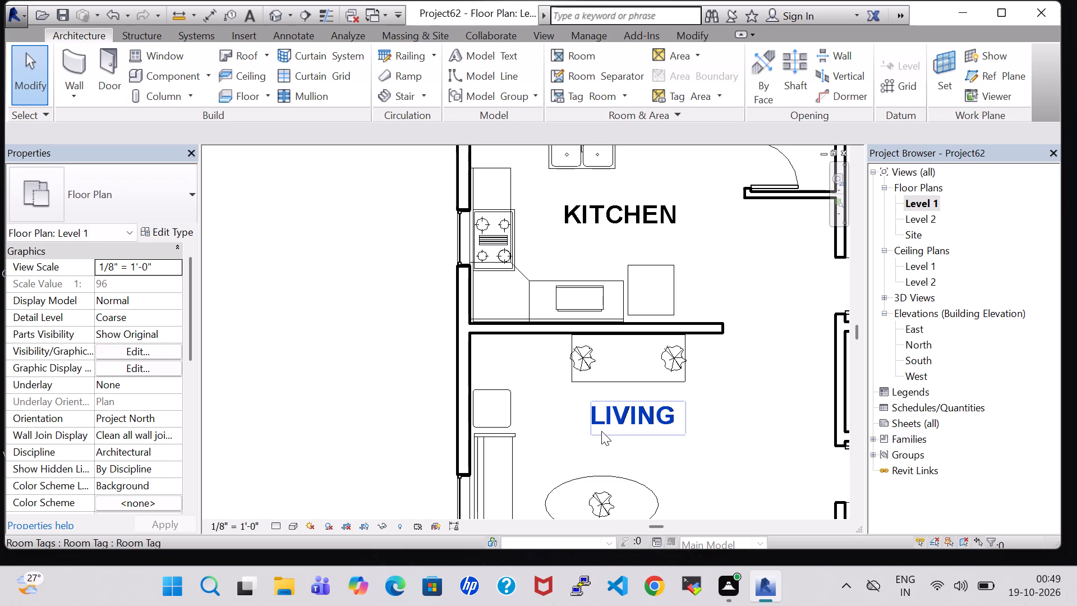
scroll(601, 431, down, 1)
middle_drag(681, 430, 657, 218)
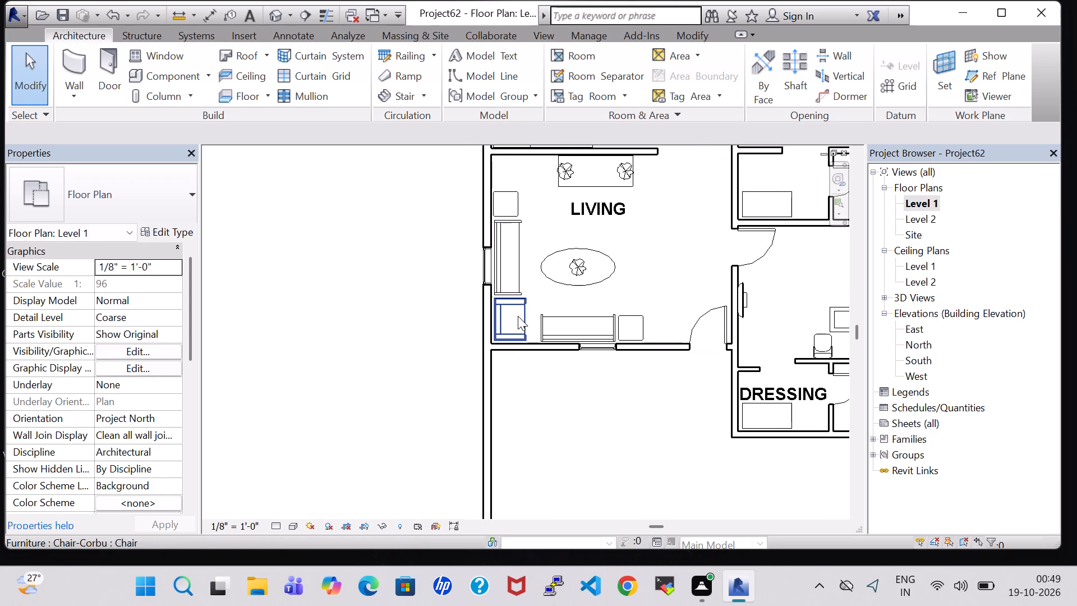
middle_drag(684, 261, 664, 283)
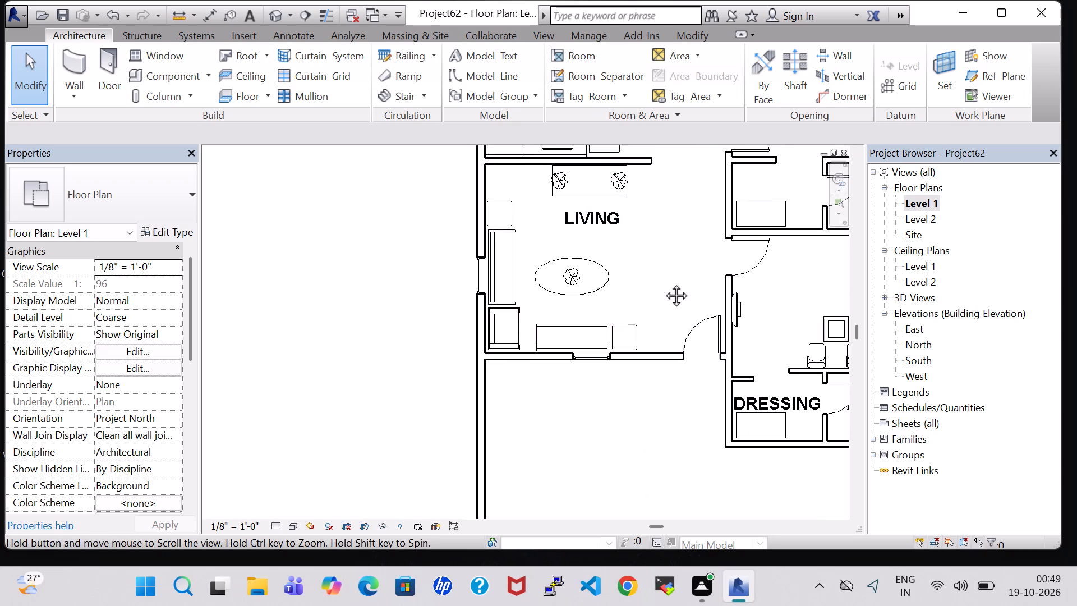
middle_drag(664, 283, 637, 301)
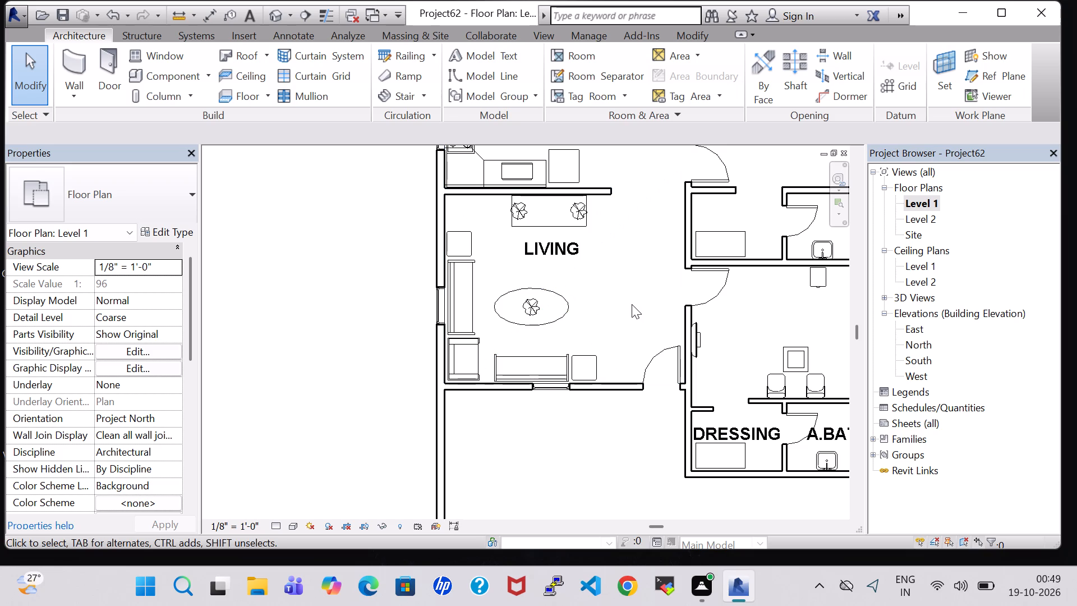
middle_drag(629, 304, 624, 304)
middle_drag(614, 300, 601, 300)
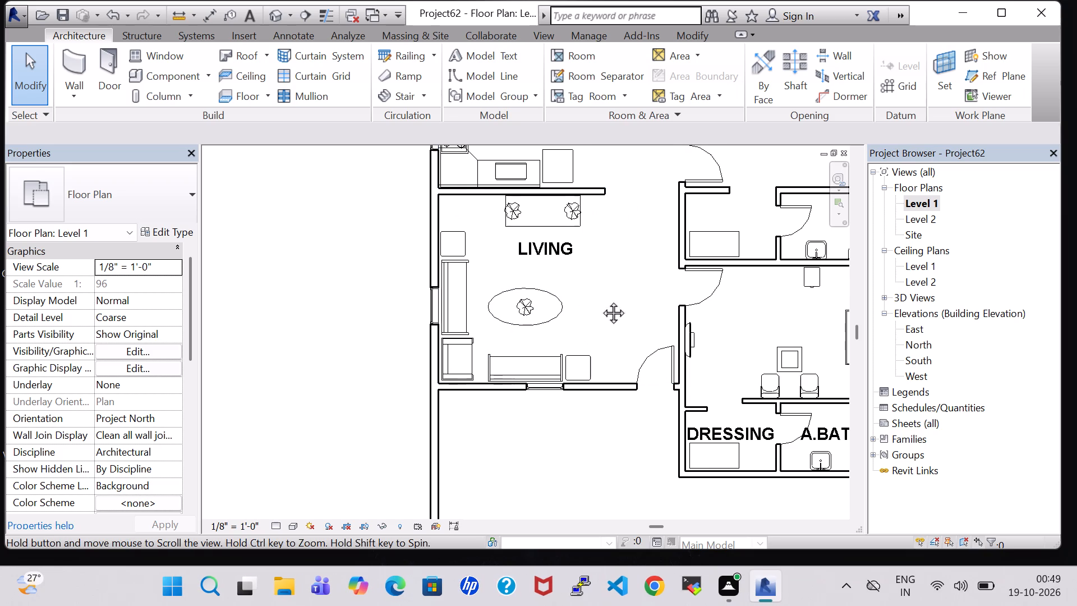
middle_drag(601, 300, 559, 304)
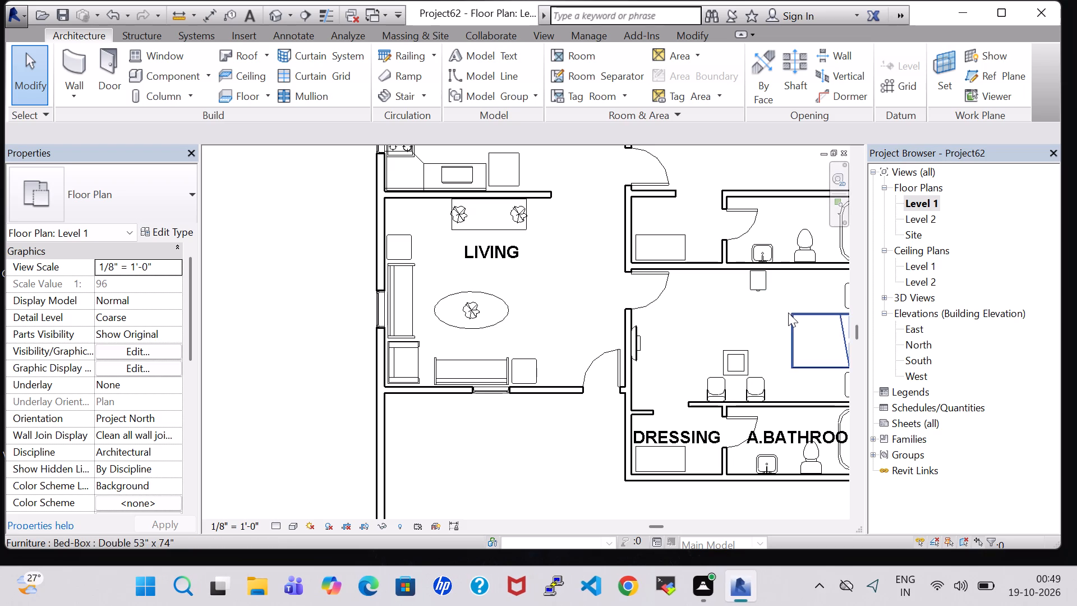
middle_drag(788, 313, 720, 322)
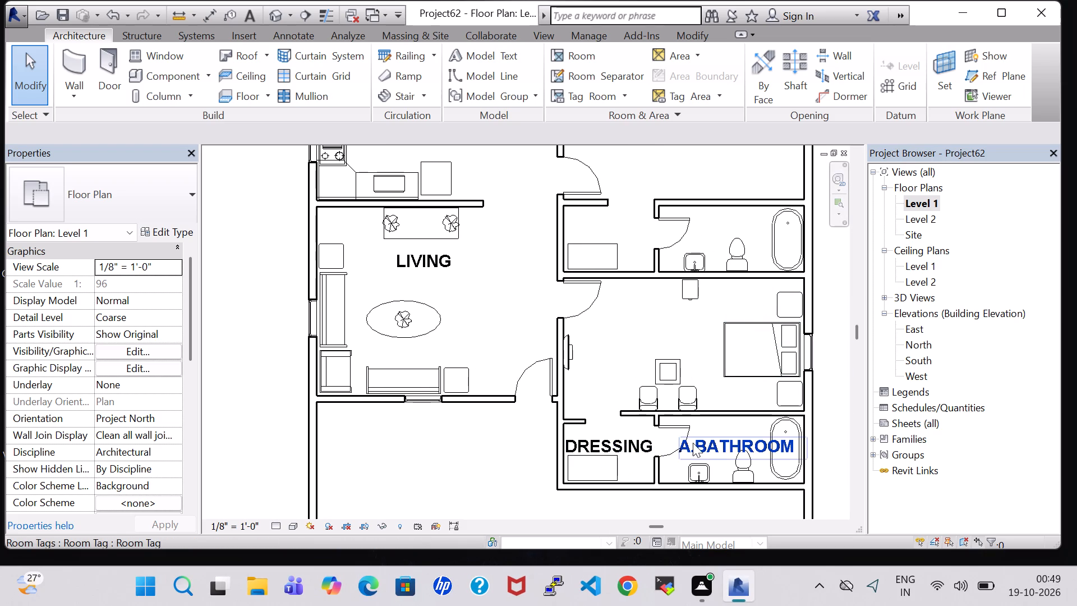
middle_drag(703, 344, 696, 390)
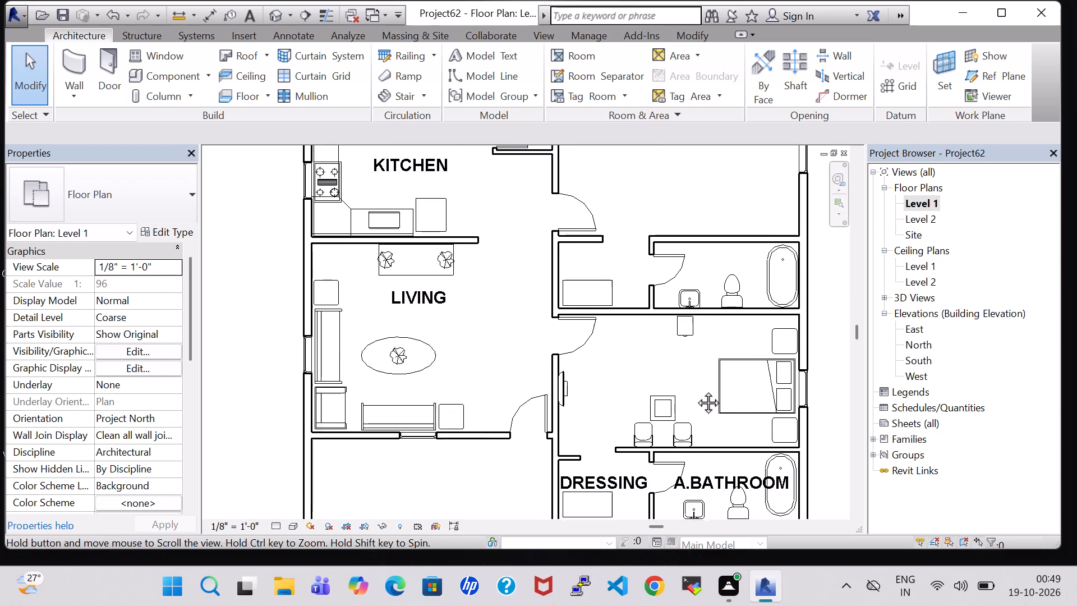
middle_drag(696, 390, 682, 438)
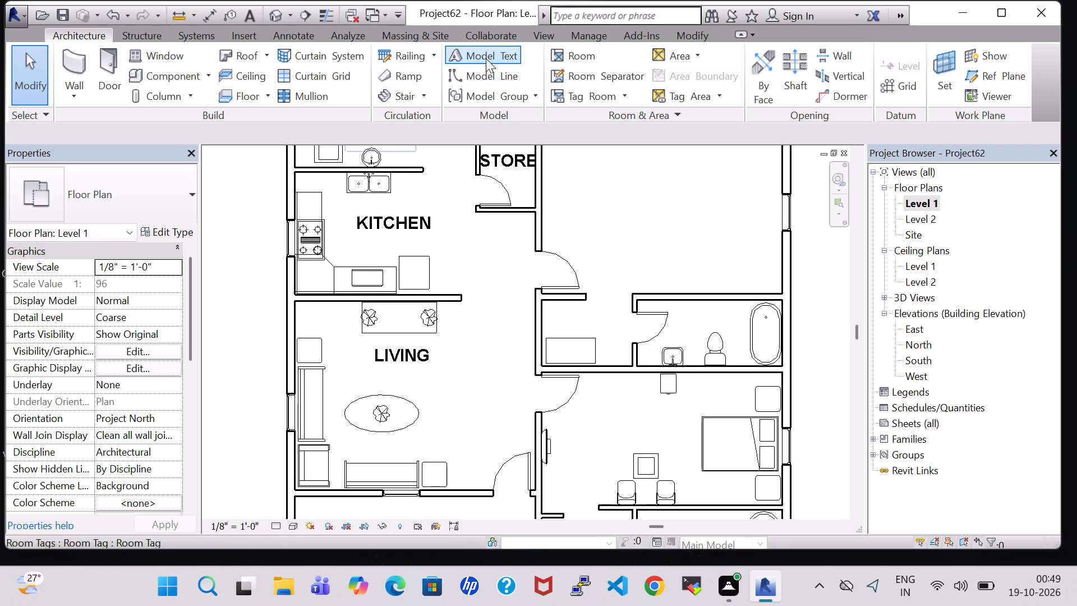
click(572, 55)
click(586, 339)
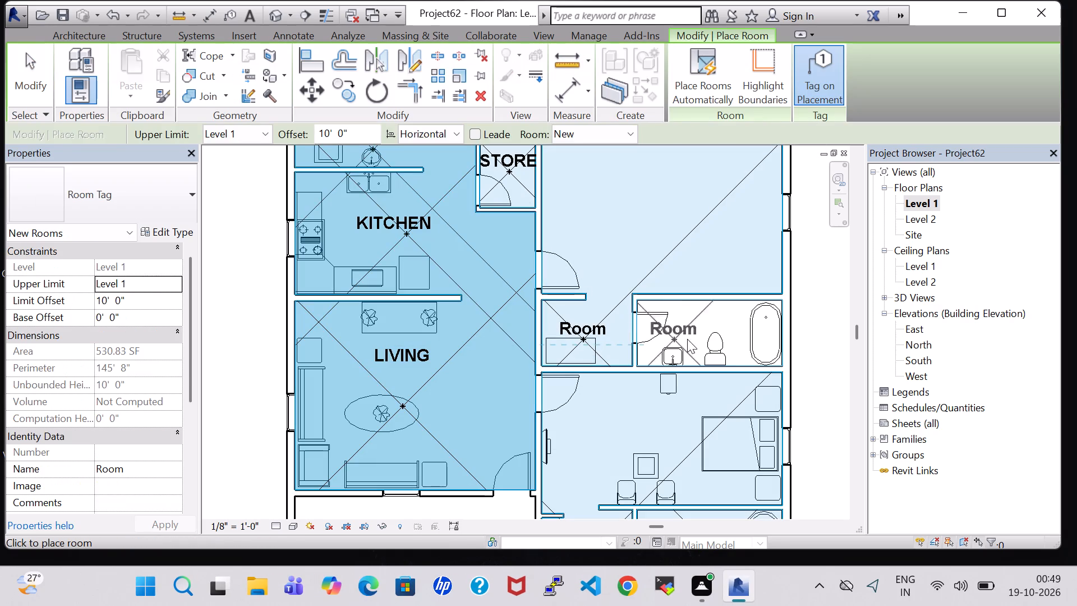
click(714, 337)
key(Escape)
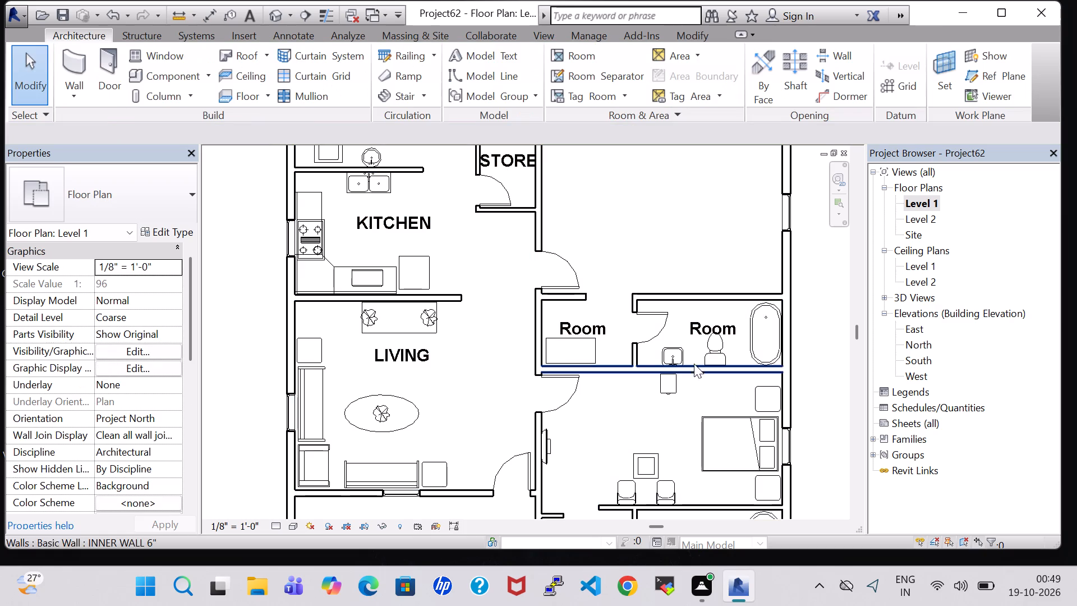
key(Escape)
Rename the tag of the unnamed bathroom north of the furnished bedroom as A.BATHROOM.
double_click(721, 330)
key(BackSpace)
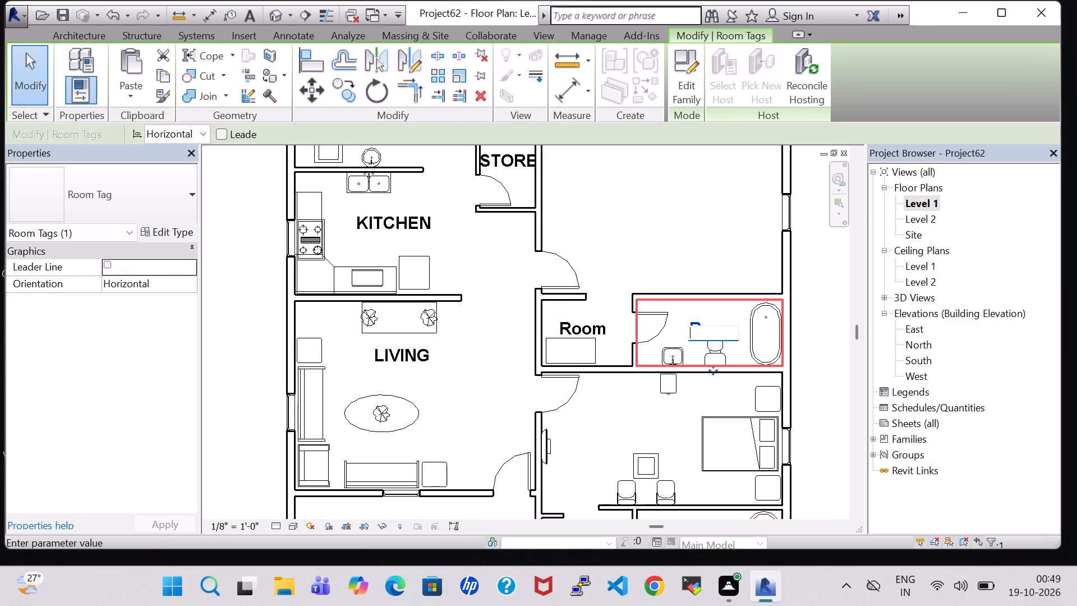
text(A.)
text(BATHROOM)
key(Return)
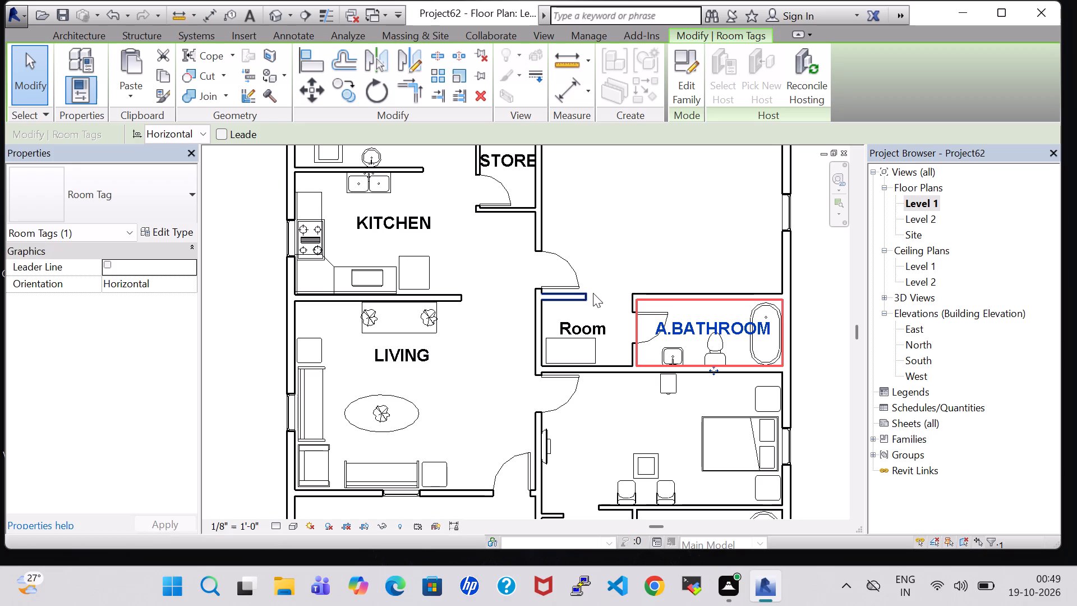
Rename the room tag in the small space west of that bathroom as DRESSING.
double_click(596, 325)
key(BackSpace)
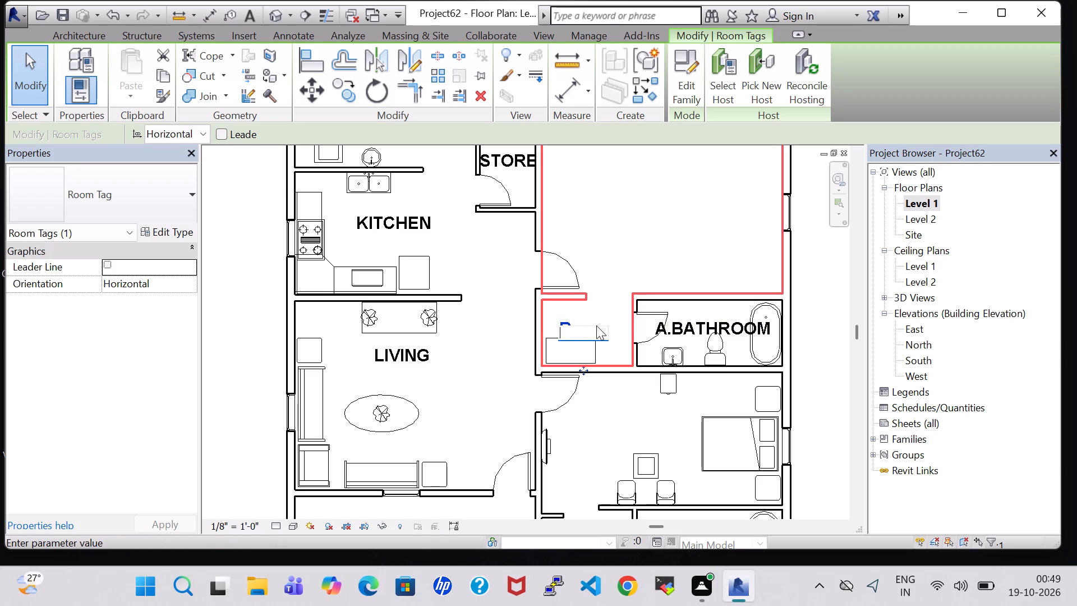
text(DRESSING)
key(Return)
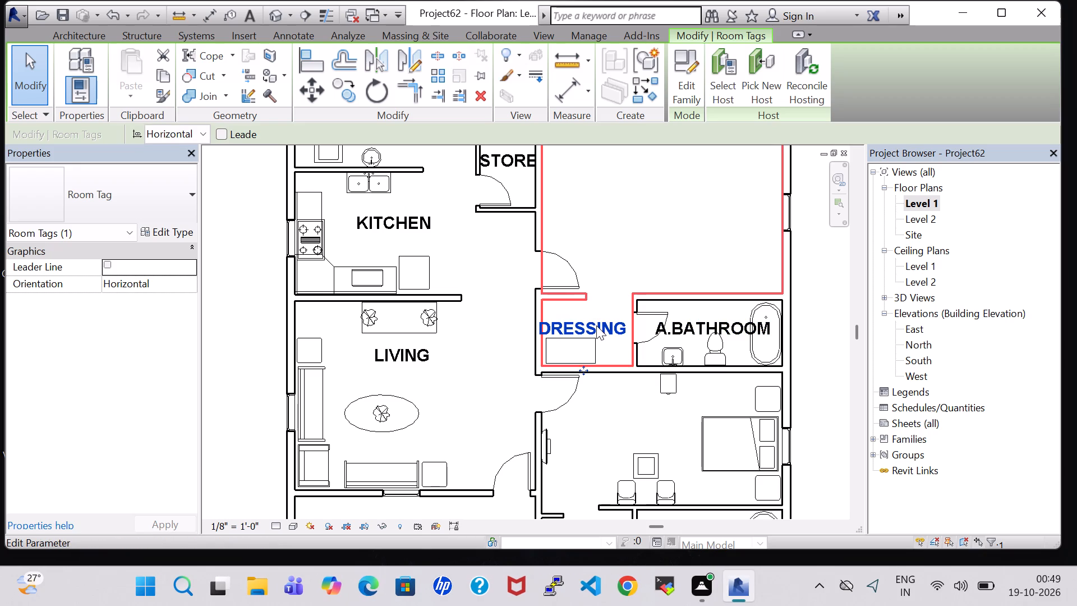
Nudge the new DRESSING tag slightly east so it sits between the small room's walls.
key(Right)
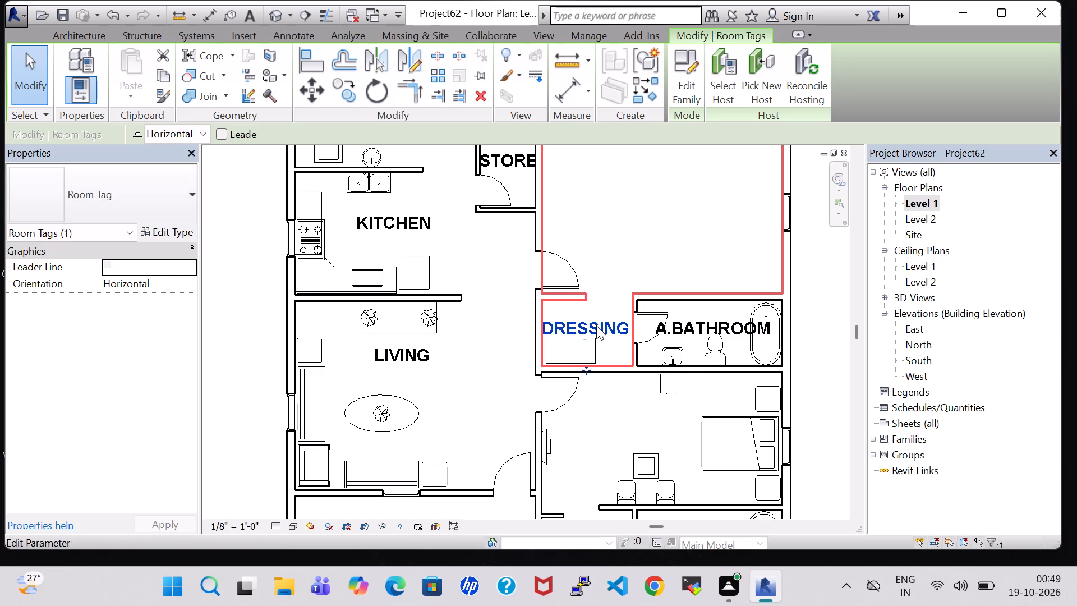
key(Right)
key(Left)
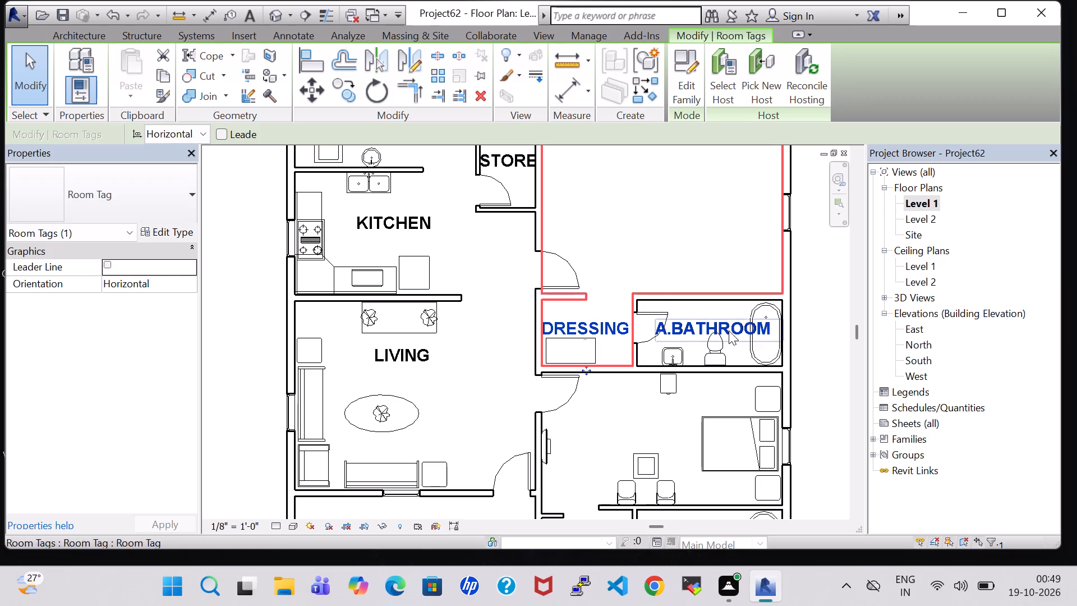
click(604, 222)
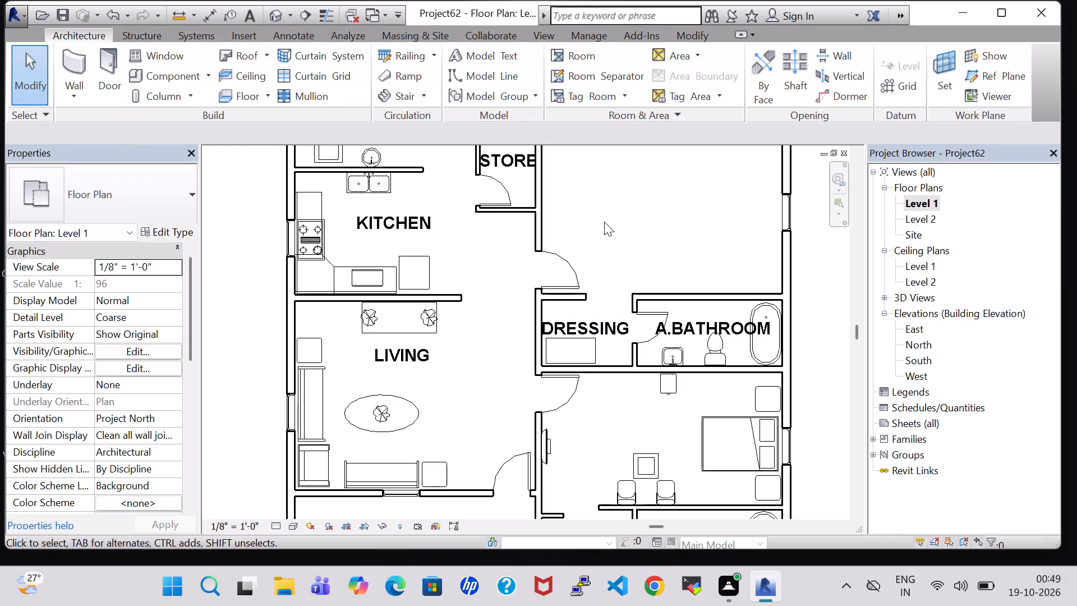
click(583, 328)
key(Right)
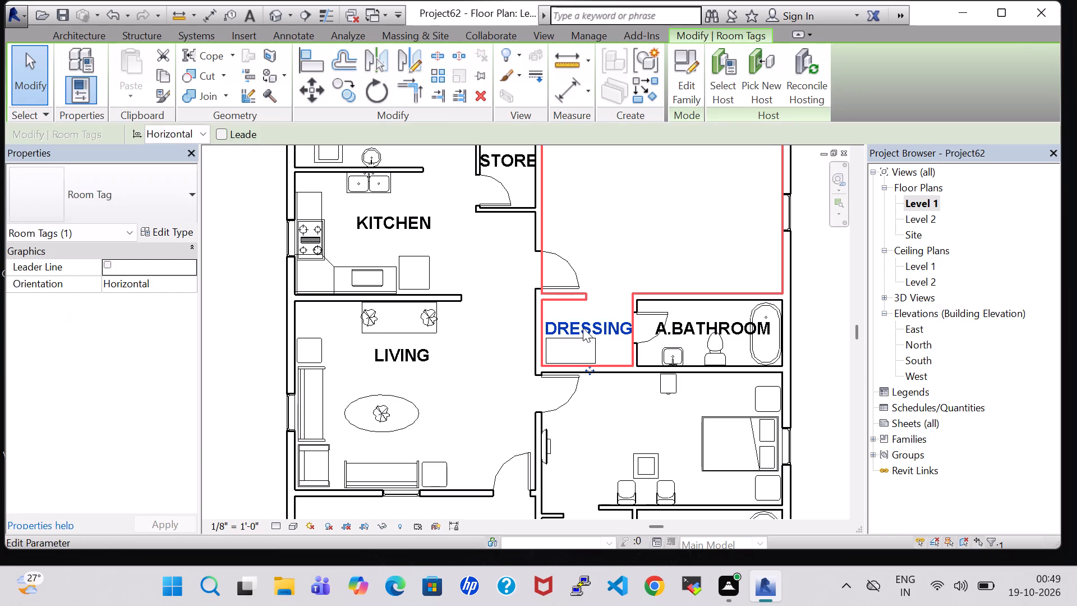
click(665, 213)
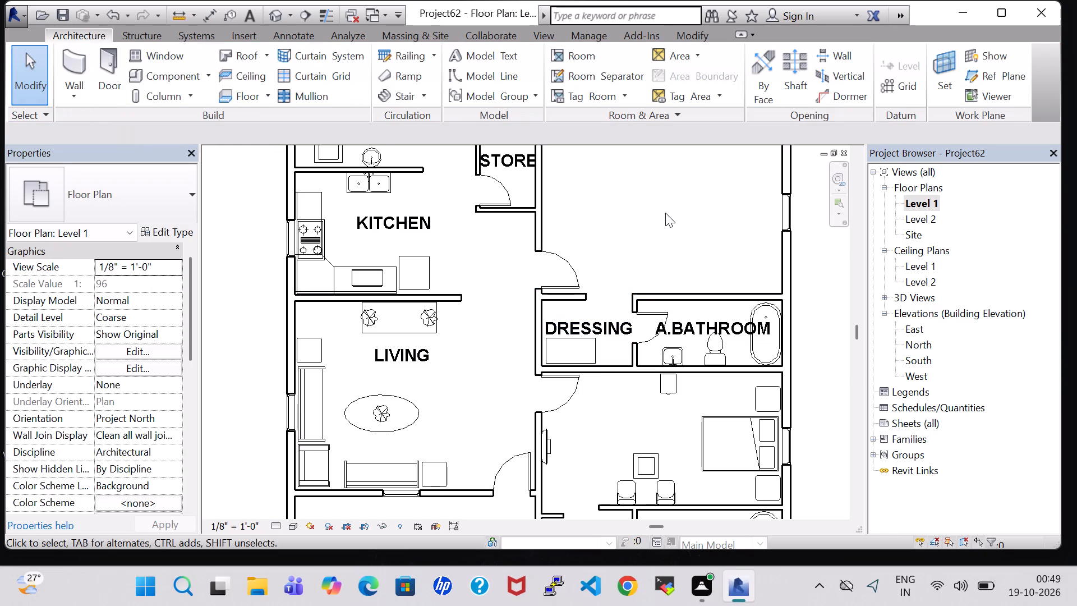
Place a matching 24" x 24" x 24" coffee table in the empty northeast bedroom, about 11' 4" from its east wall.
scroll(649, 265, down, 2)
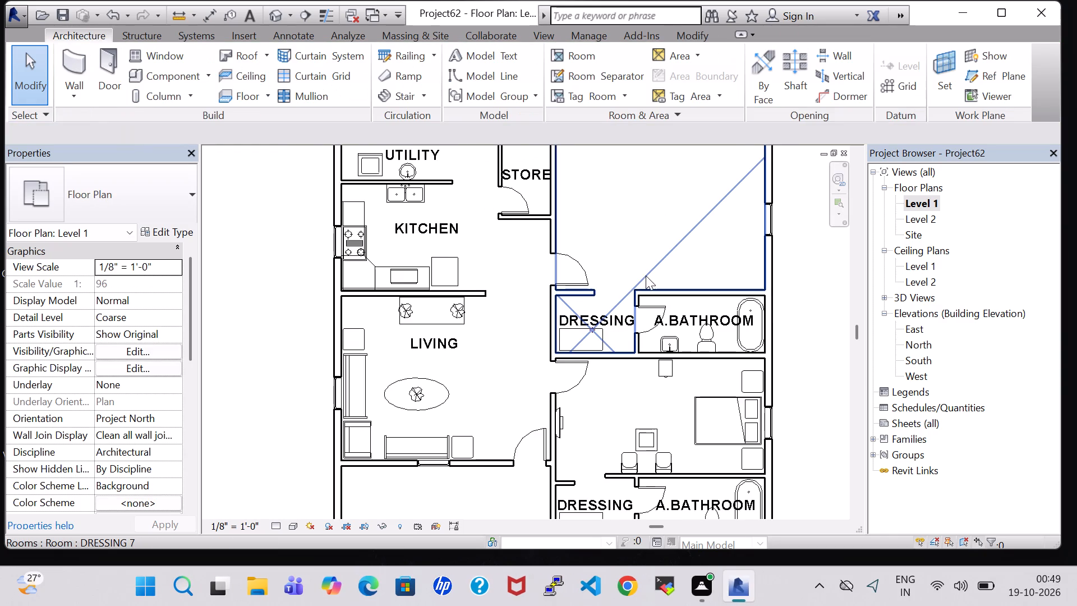
middle_drag(679, 254, 686, 332)
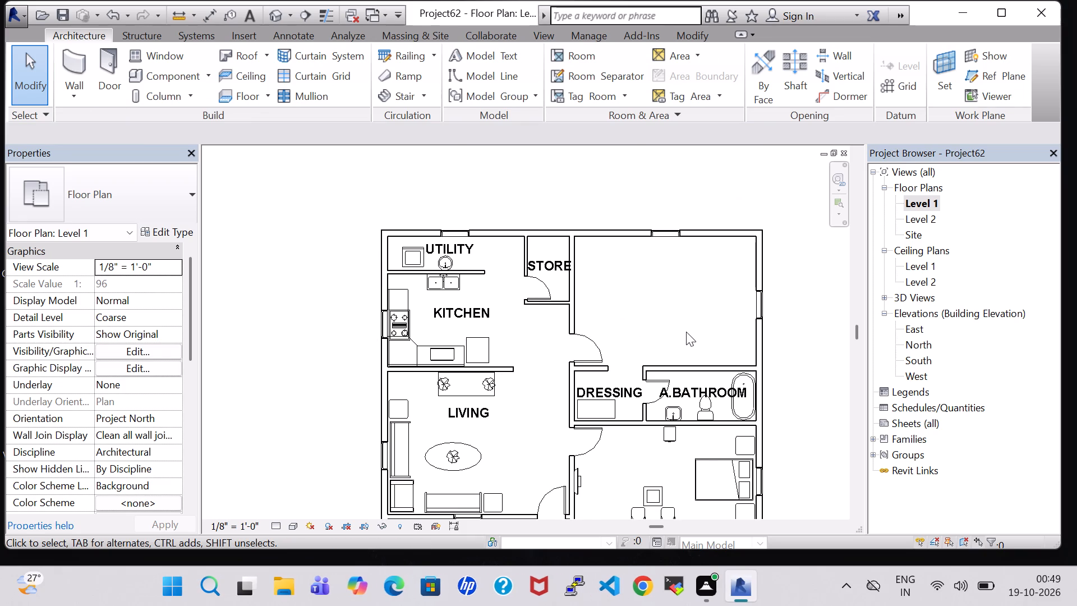
scroll(686, 332, down, 1)
click(656, 475)
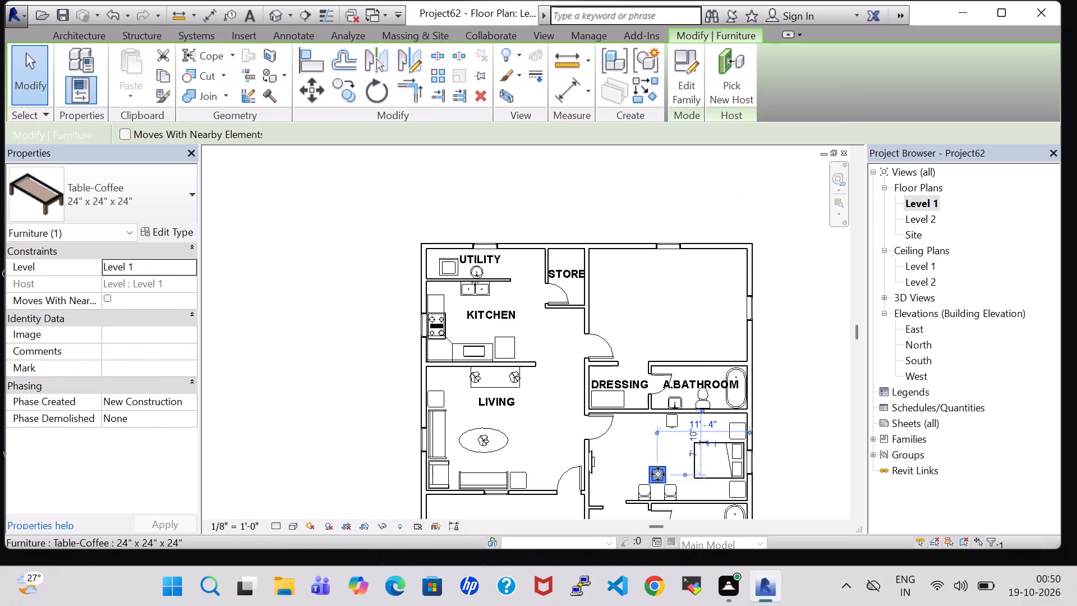
right_click(658, 474)
click(751, 204)
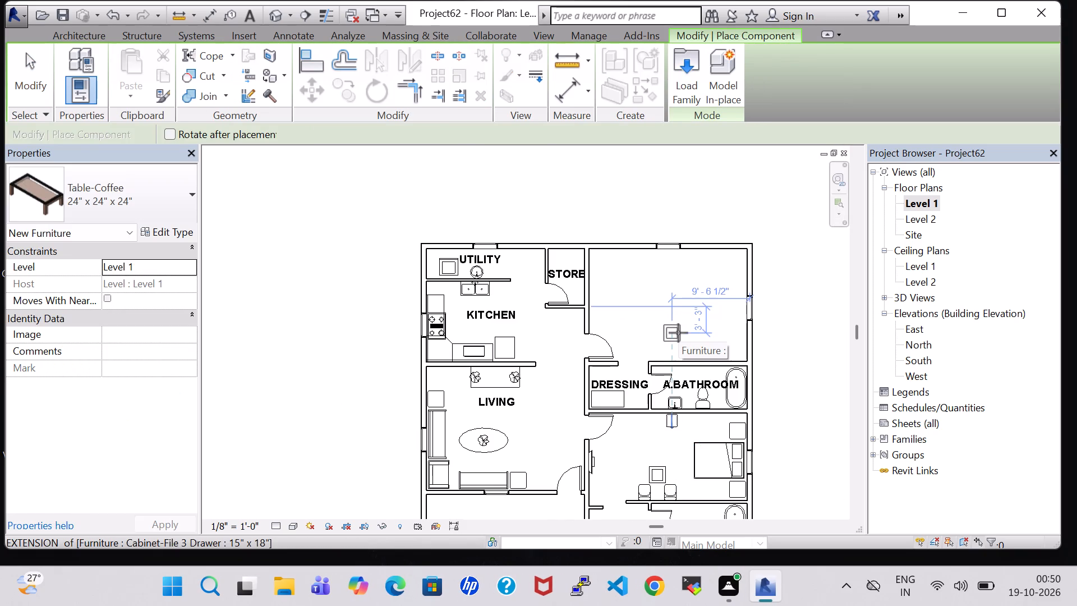
click(659, 333)
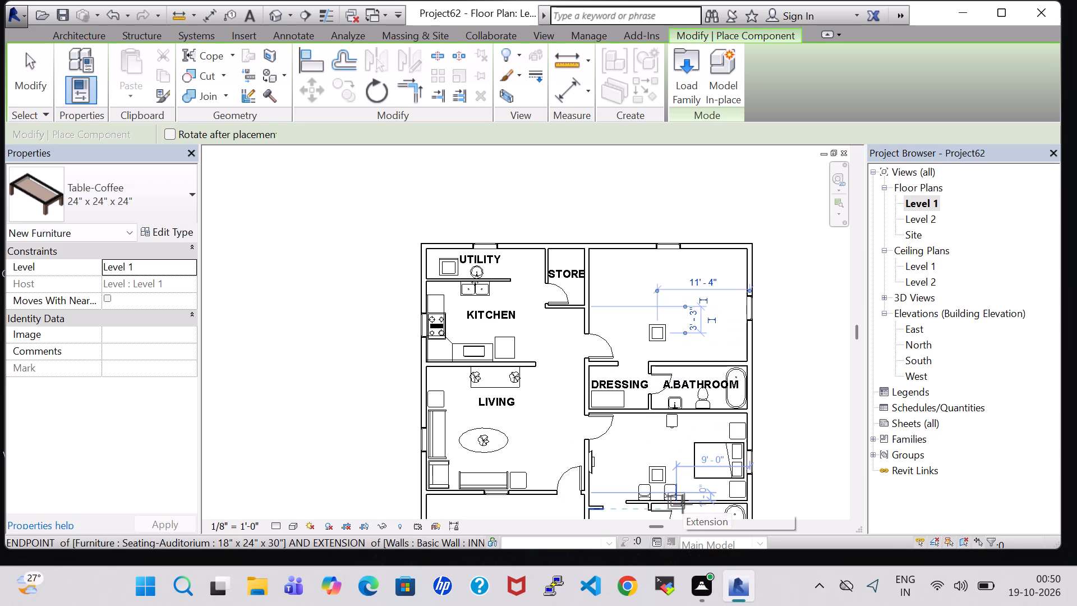
key(Escape)
scroll(685, 442, down, 1)
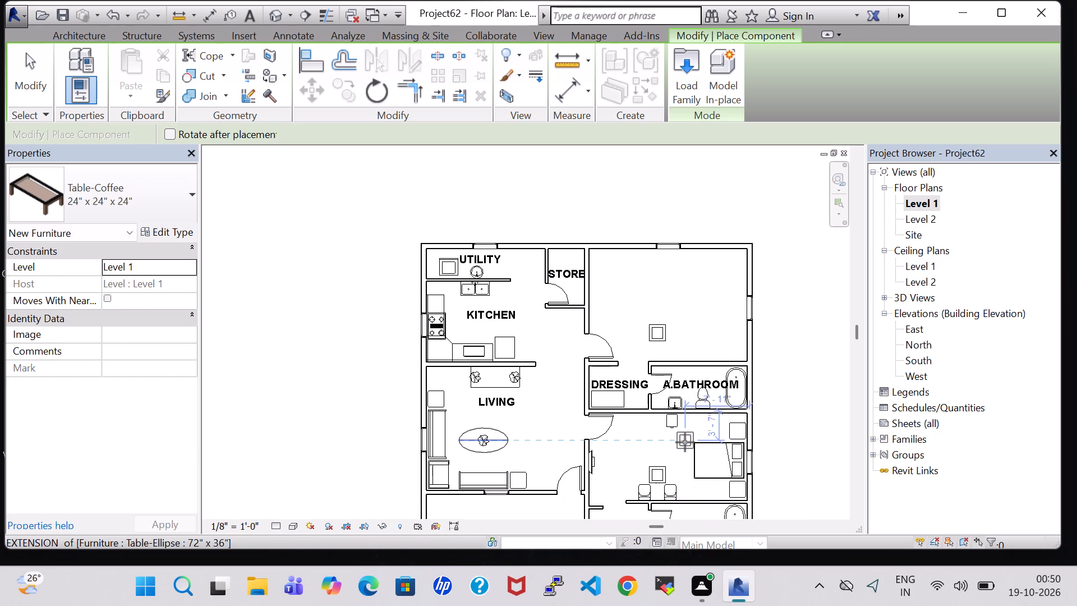
scroll(685, 442, down, 1)
key(Escape)
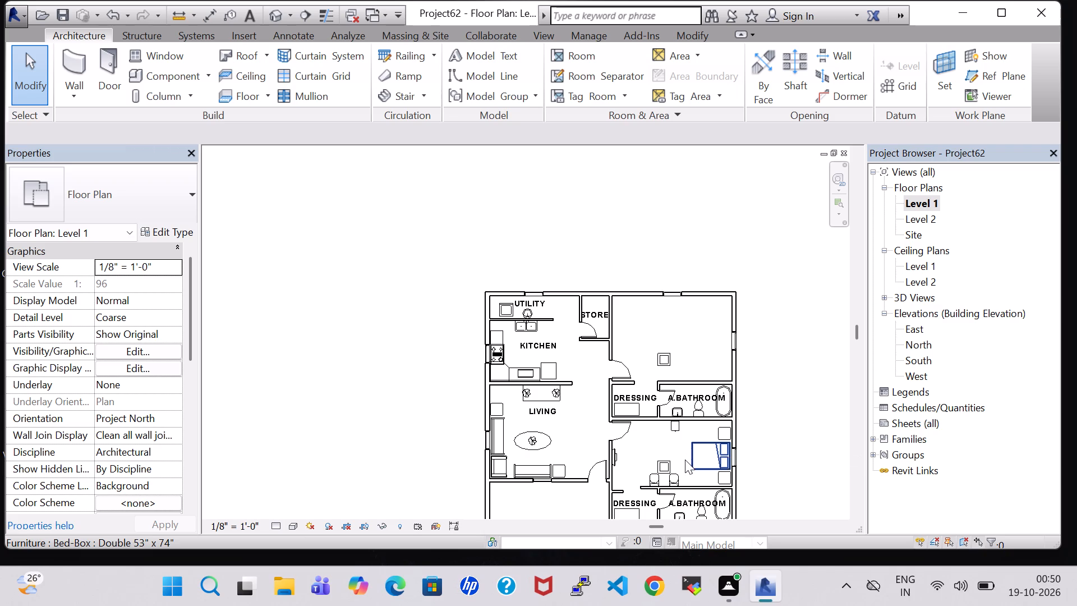
Place two matching 18" x 24" x 30" auditorium chairs side by side south of the northeast bedroom's coffee table.
click(678, 475)
right_click(678, 475)
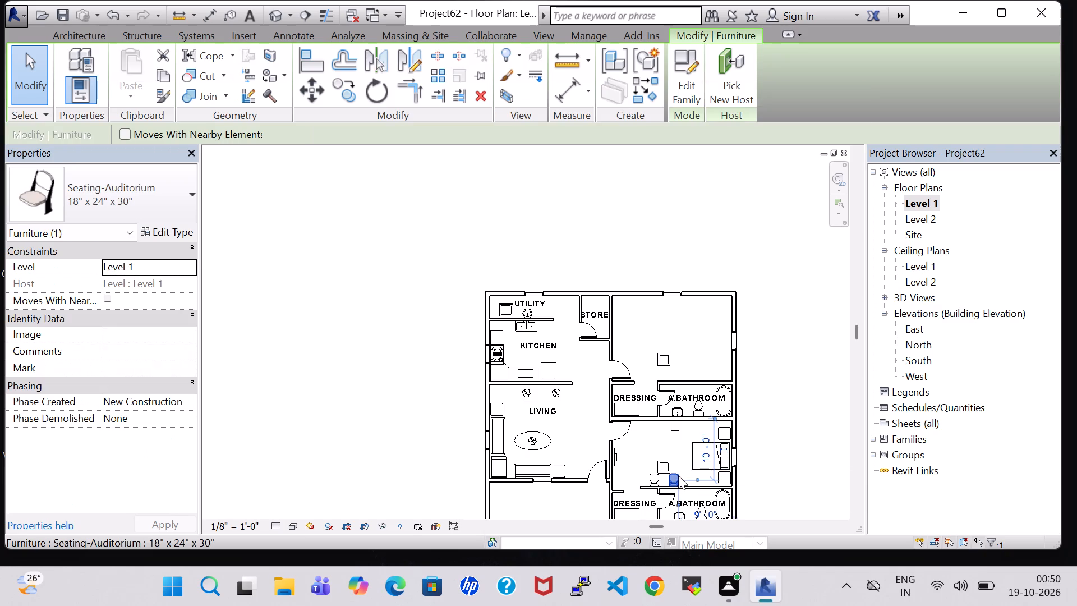
click(766, 210)
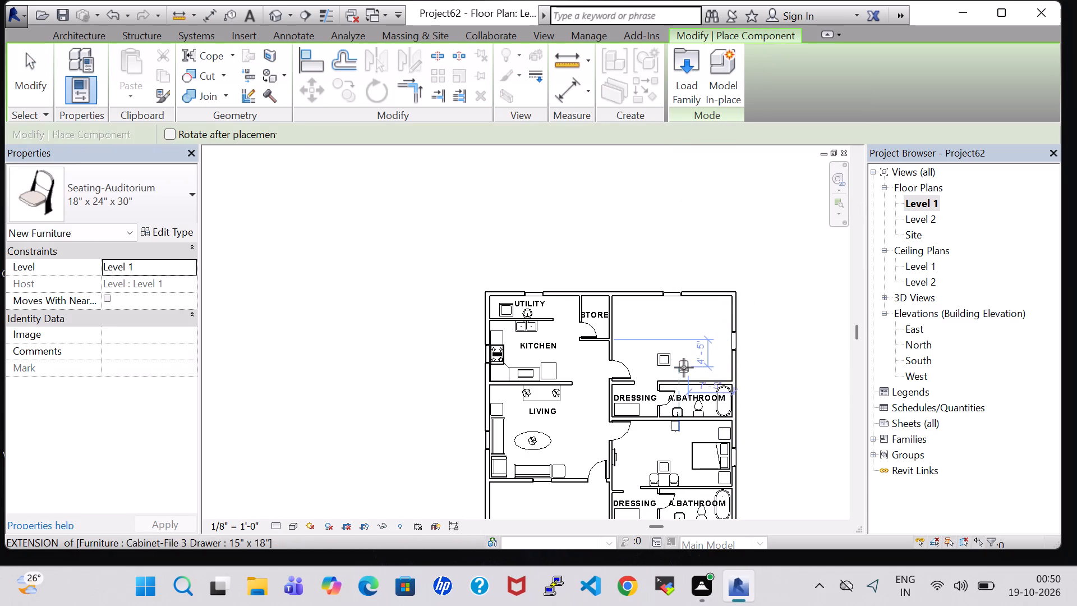
scroll(684, 370, up, 7)
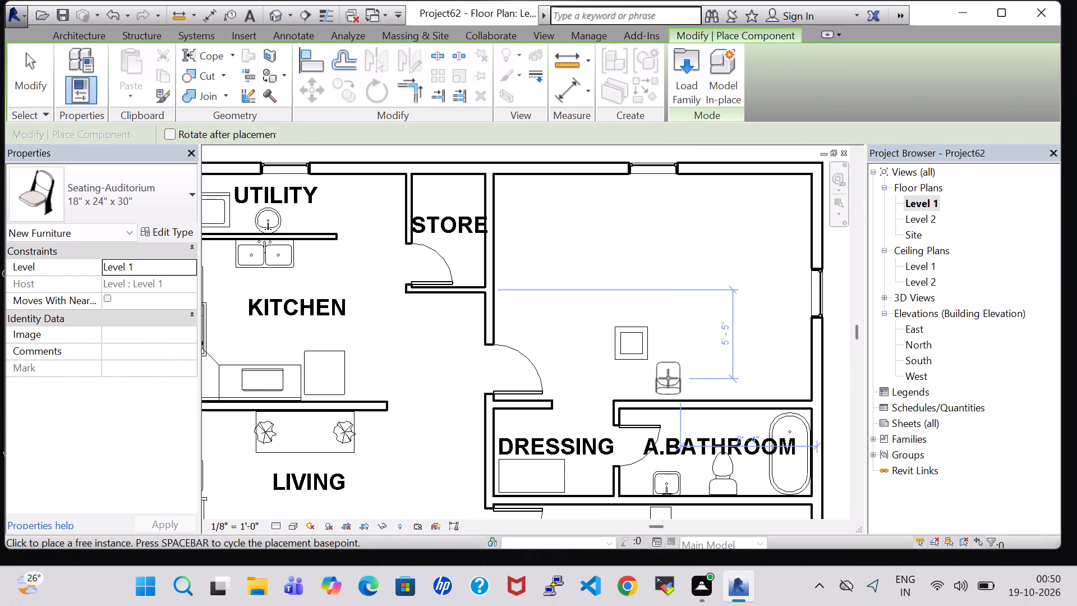
click(676, 378)
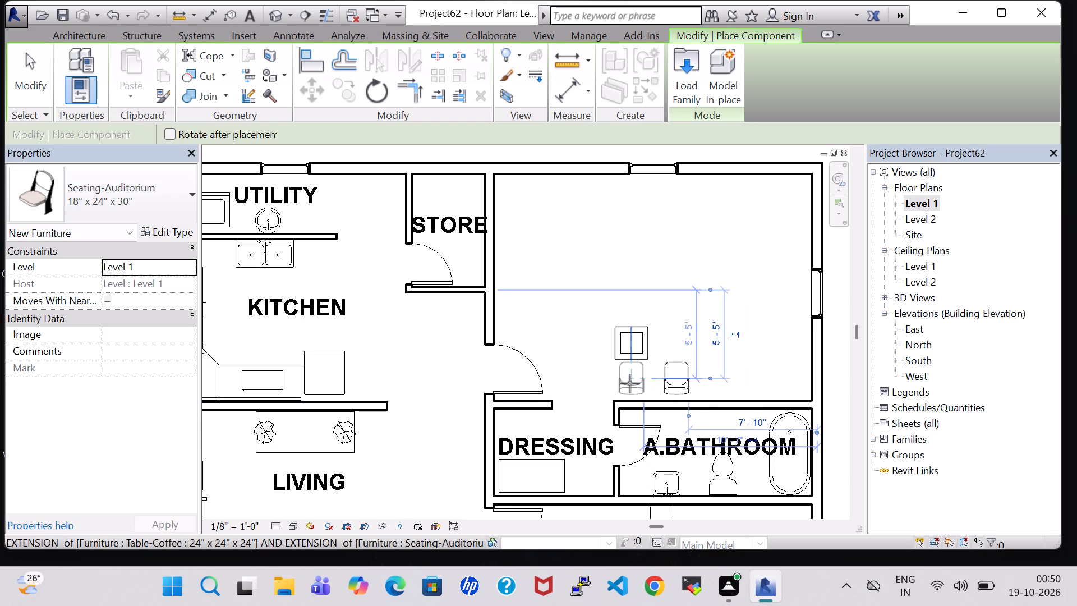
scroll(630, 383, up, 3)
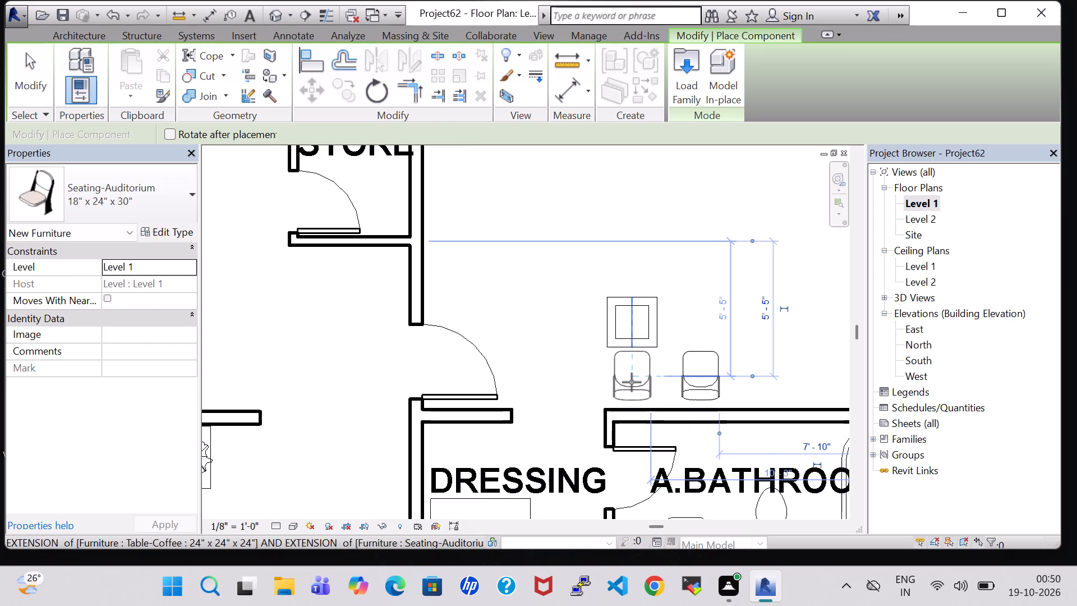
click(632, 385)
key(Escape)
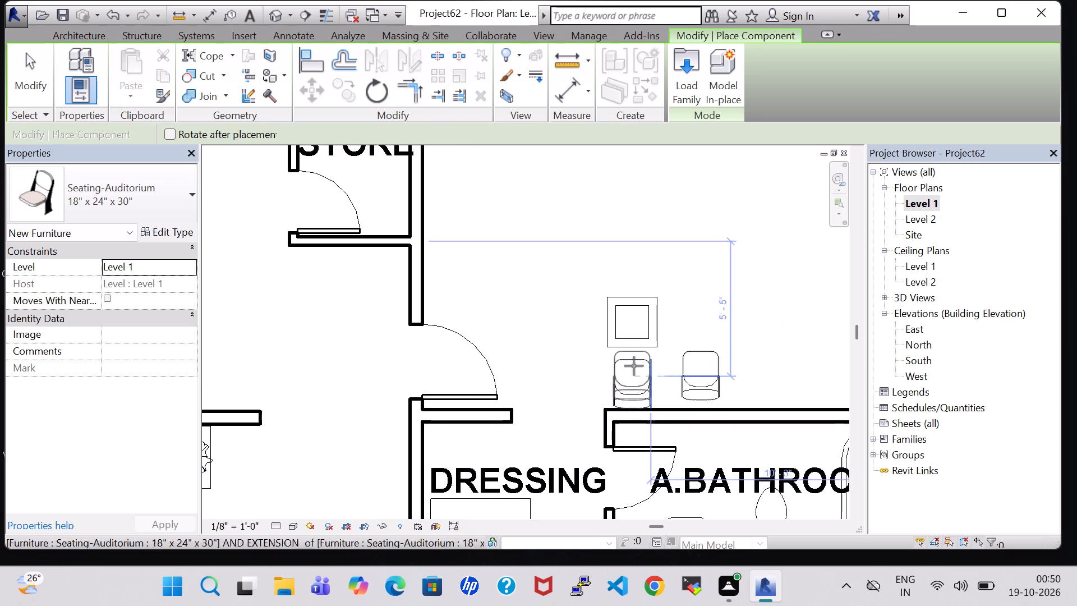
key(Escape)
Nudge the northeast bedroom's coffee table six increments east, toward the middle of the two chairs.
click(634, 339)
key(Right)
key(Right)
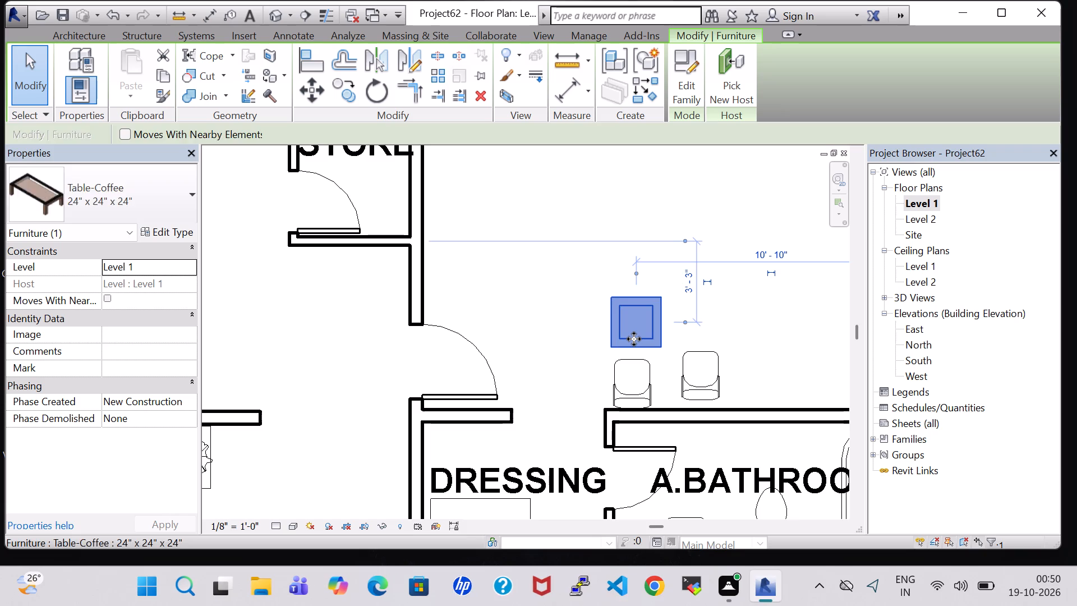
key(Right)
key(Right)
key(Right)
key(Right)
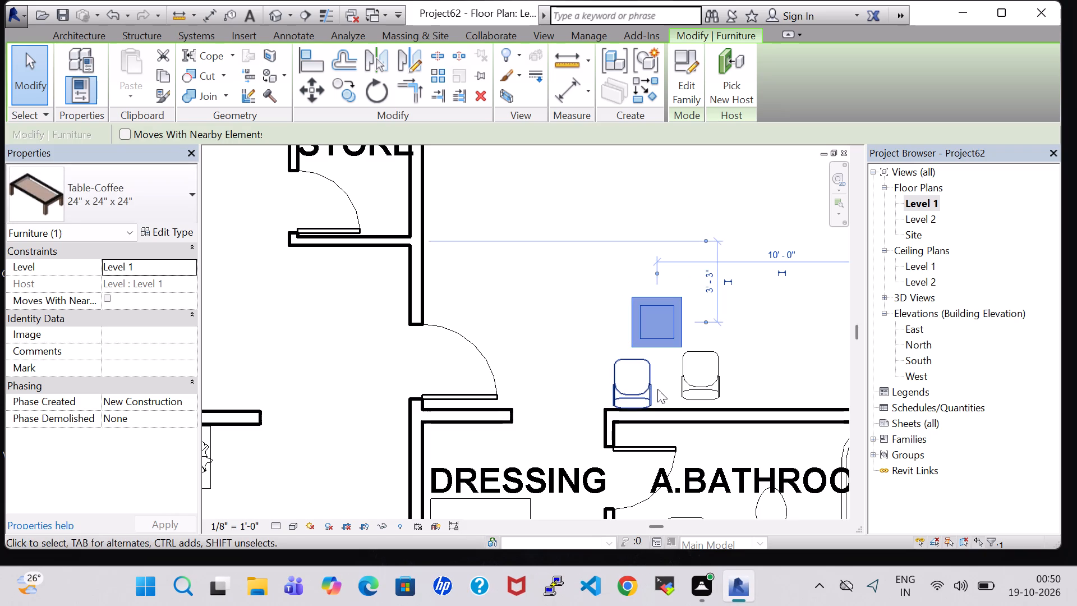
Nudge the eastern chair two increments south, level with the chair beside it.
click(694, 385)
key(Down)
key(Down)
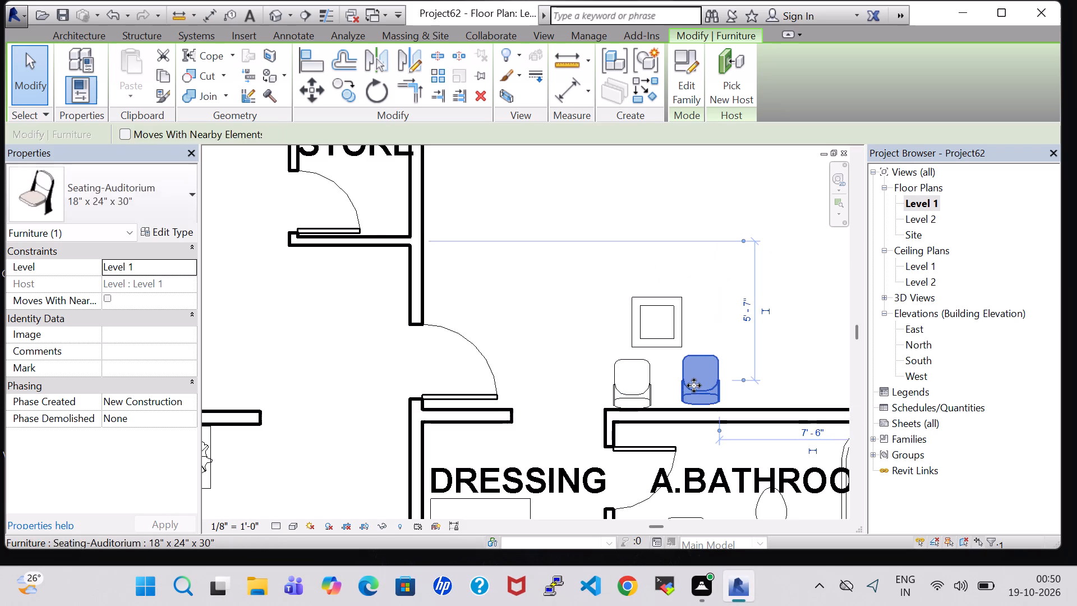
click(716, 330)
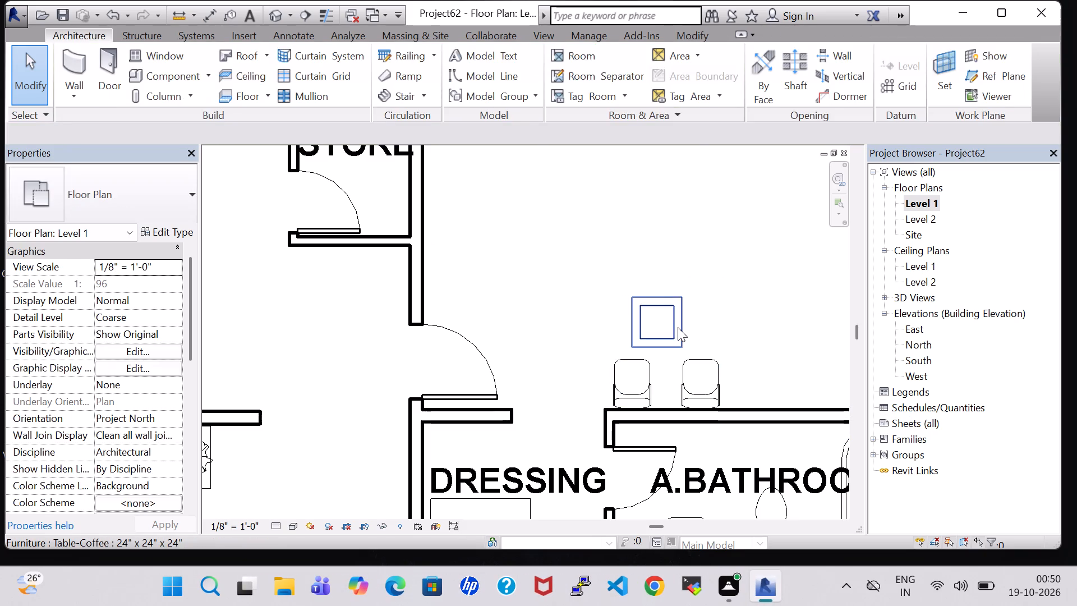
Nudge the coffee table two more increments east to centre it between the two chairs.
click(678, 327)
key(Right)
key(Right)
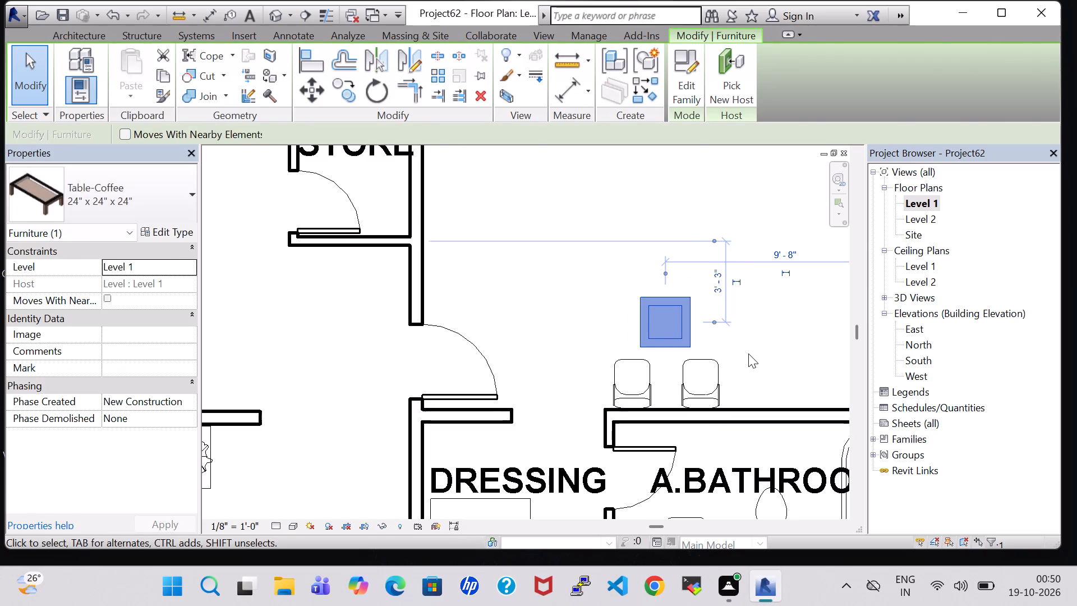
click(748, 353)
scroll(748, 353, down, 5)
middle_drag(754, 371, 714, 254)
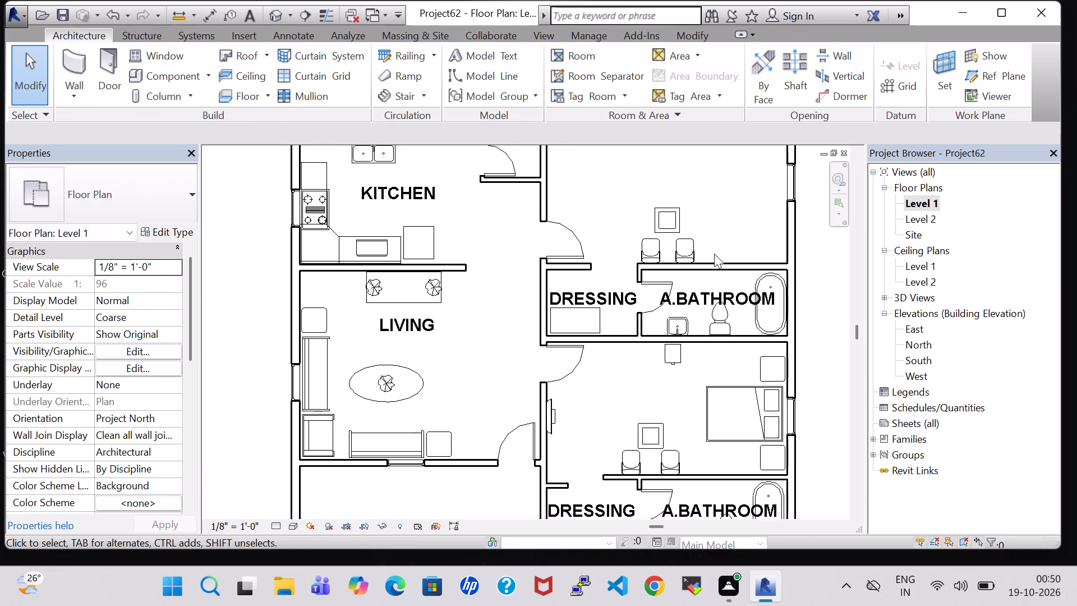
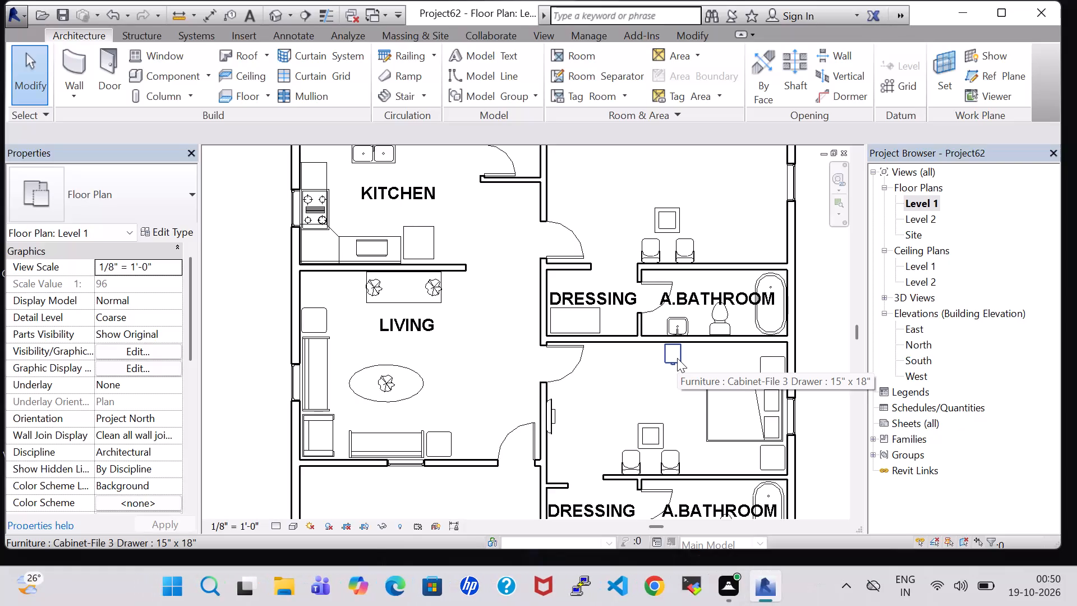
Place a matching 15" x 18" three-drawer file cabinet against the northeast bedroom's north wall, just east of the window.
click(673, 356)
right_click(670, 354)
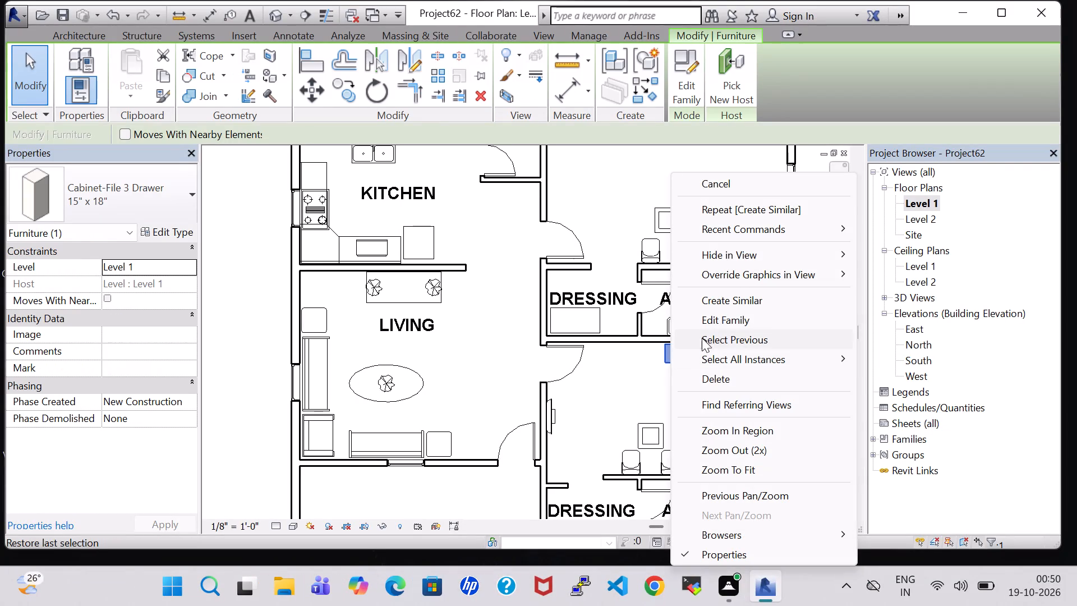
click(730, 295)
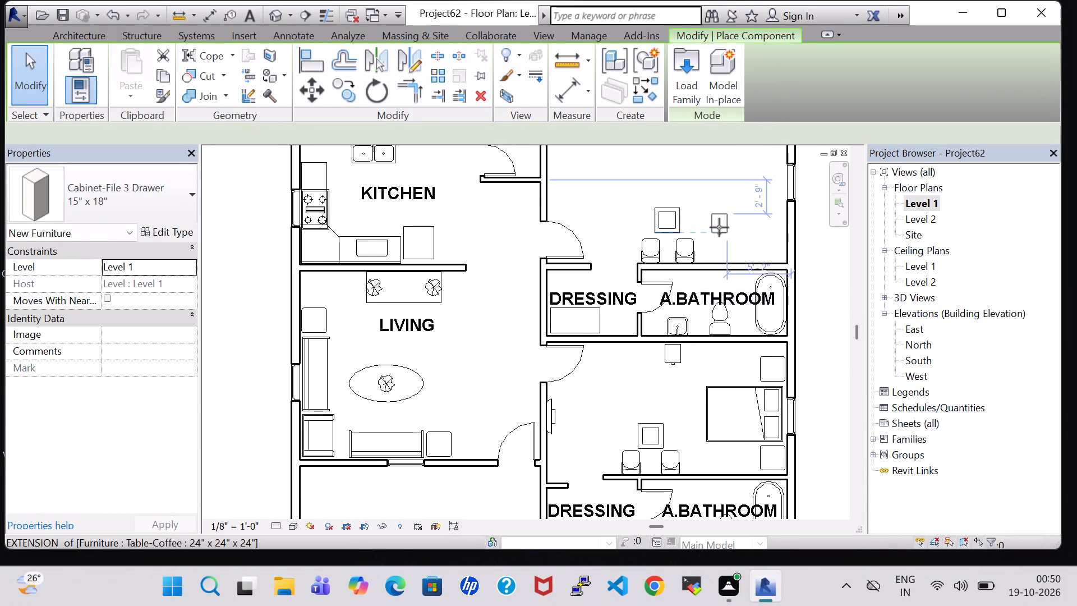
middle_drag(719, 227, 716, 329)
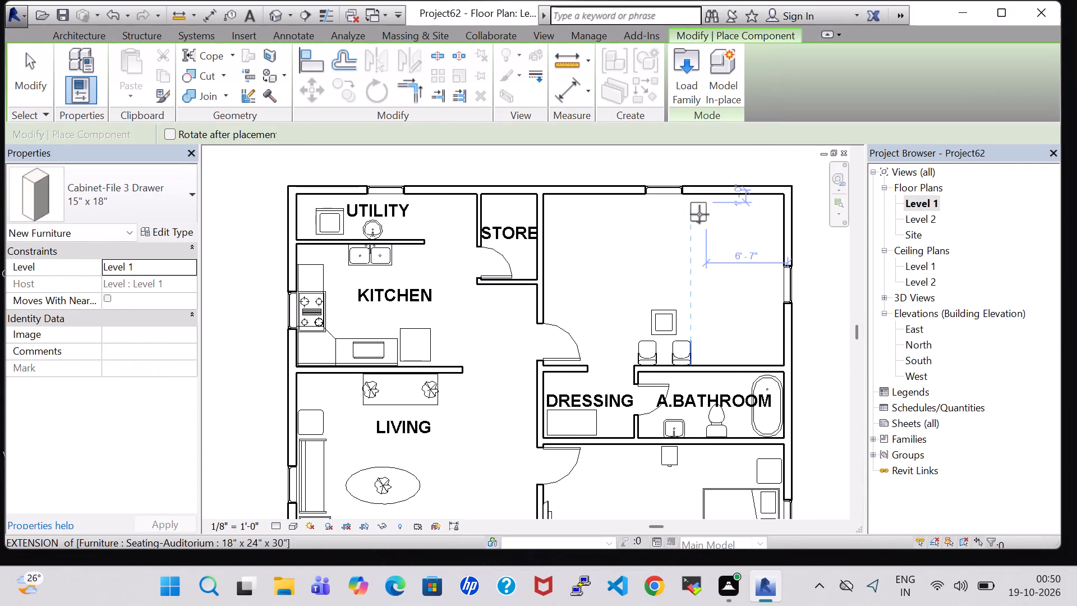
scroll(699, 214, up, 4)
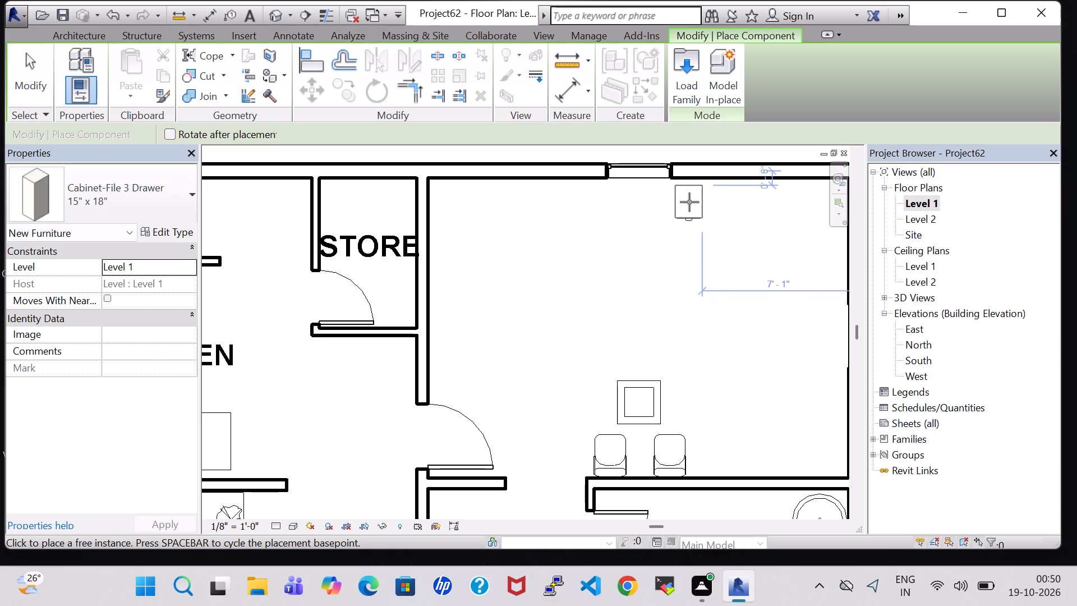
click(689, 199)
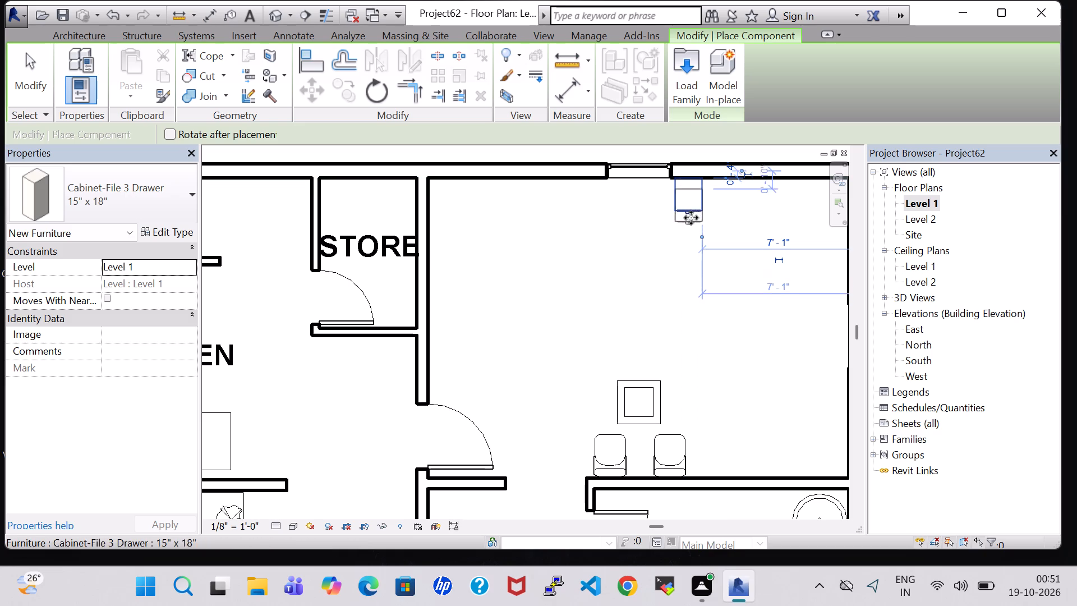
key(Escape)
key(Escape)
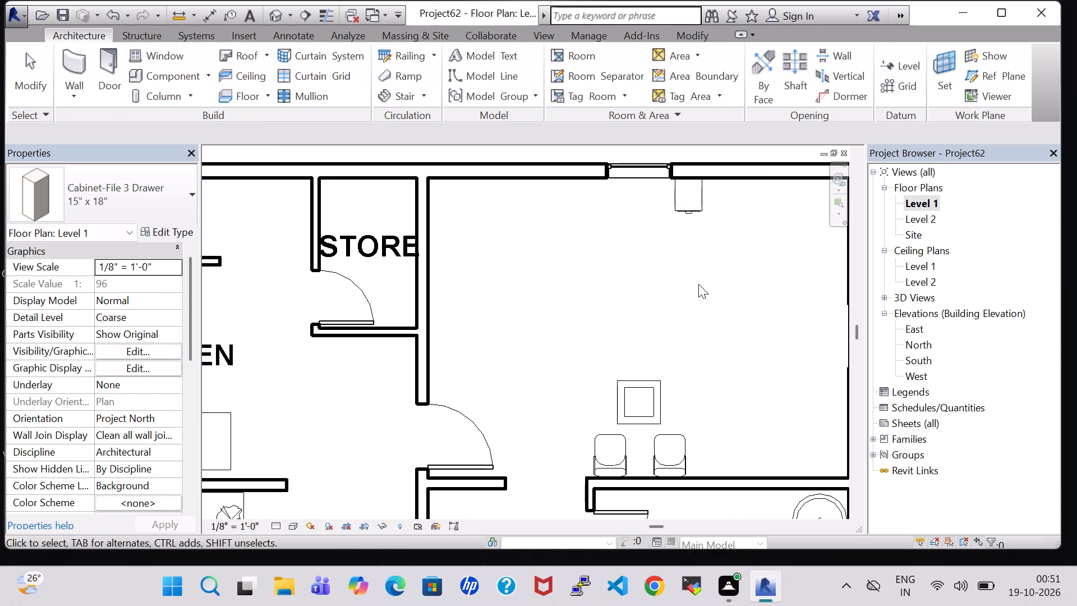
Place a matching 53" x 74" double box bed by the northeast bedroom's east window, rotated with its pillows toward the east wall.
scroll(698, 298, down, 5)
middle_drag(707, 309, 694, 259)
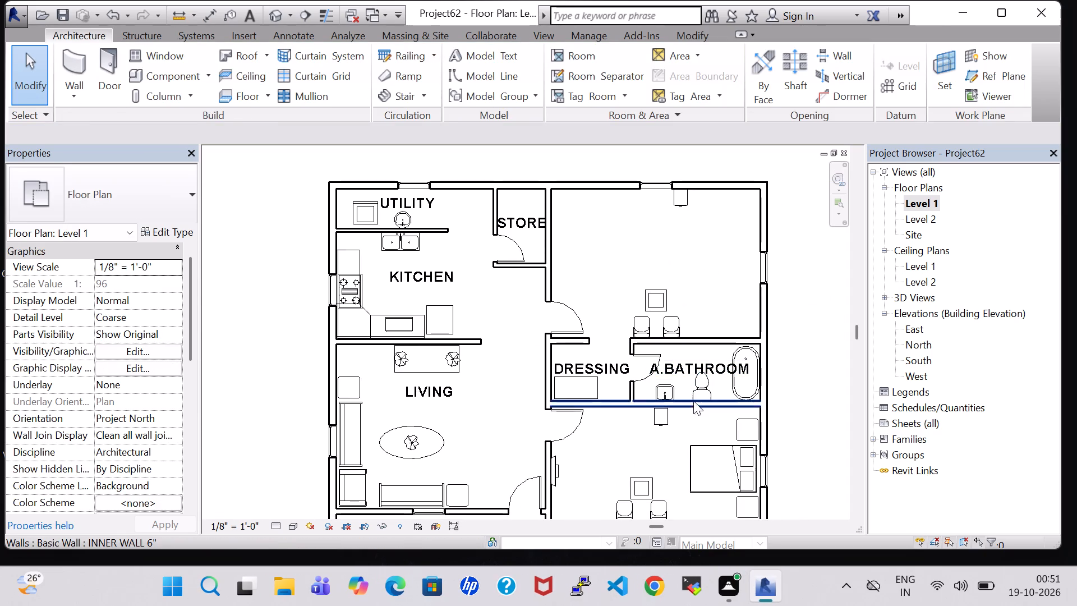
scroll(692, 414, down, 1)
click(704, 444)
right_click(704, 442)
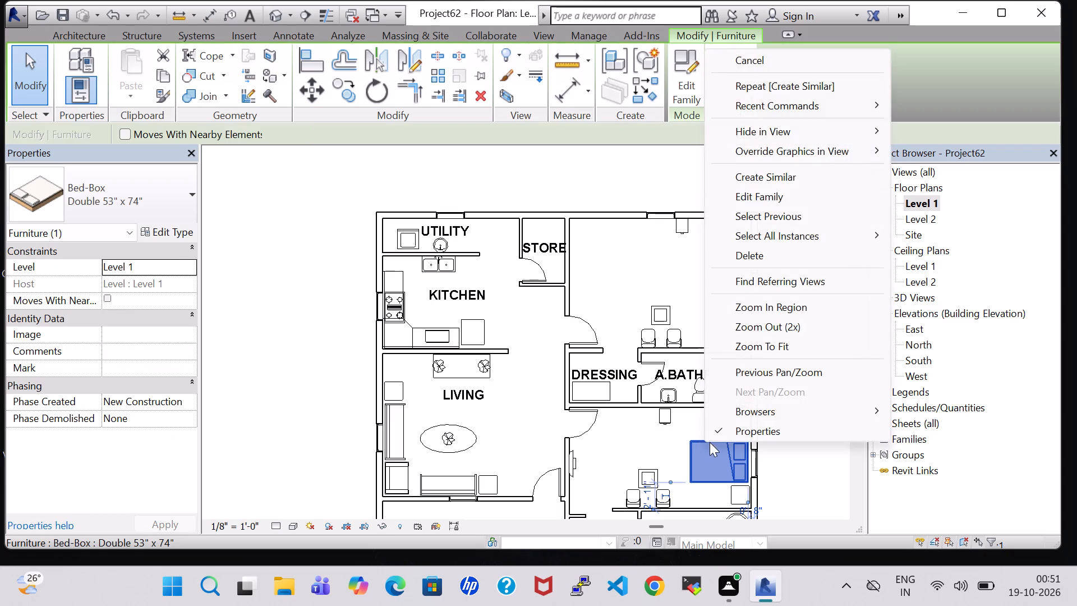
click(790, 176)
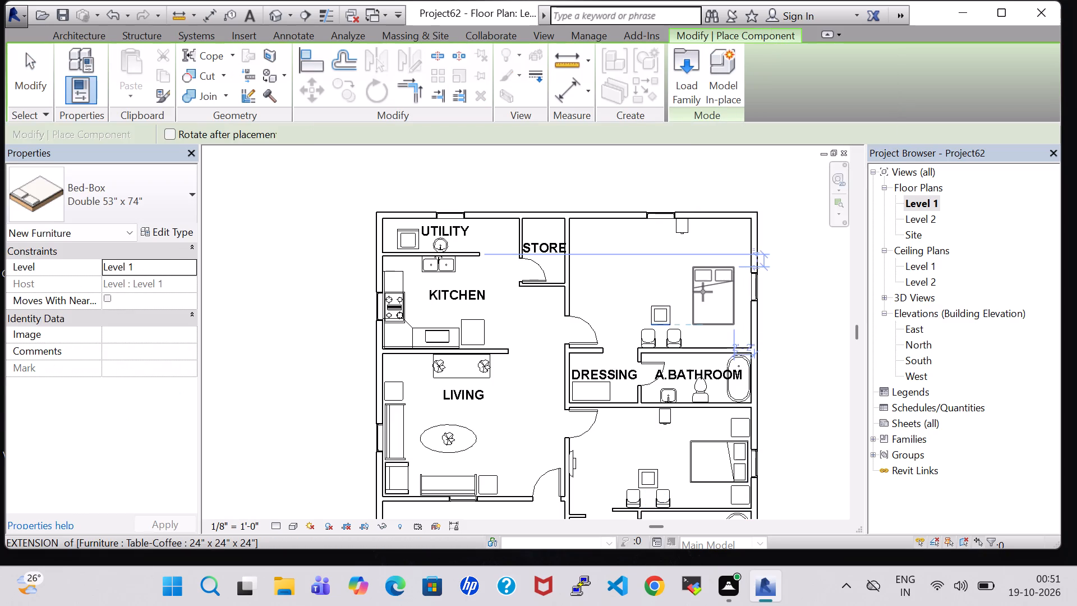
key(space)
key(space)
key(space)
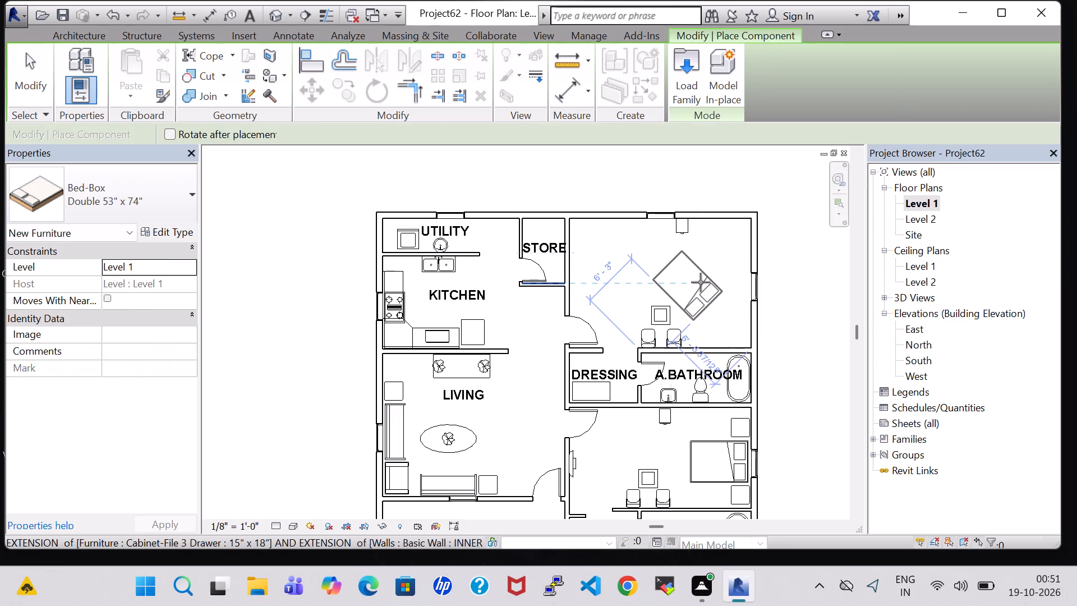
key(space)
scroll(714, 281, up, 2)
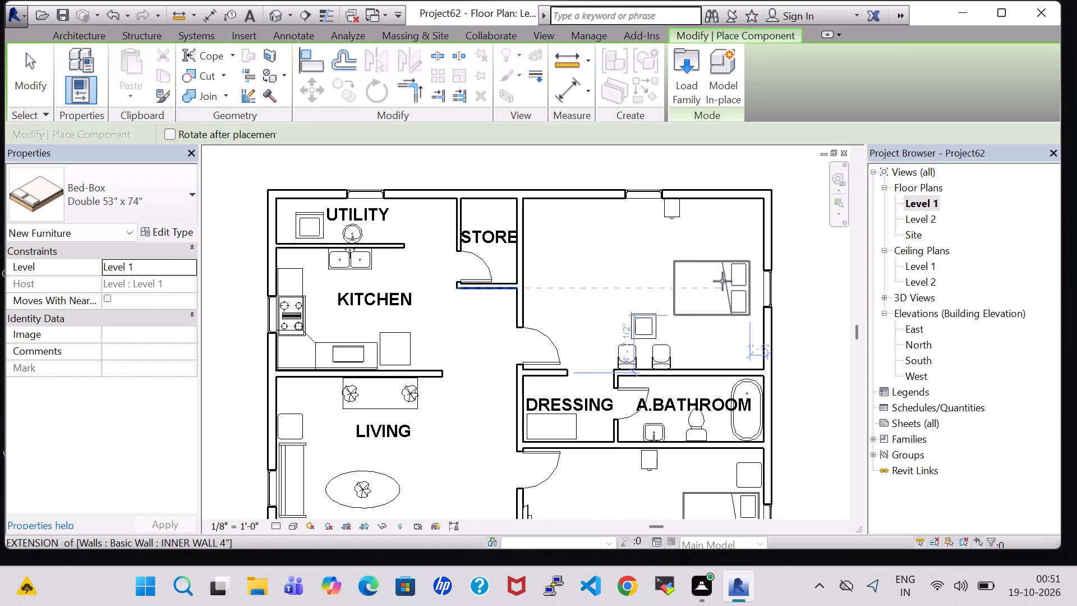
click(725, 281)
key(Escape)
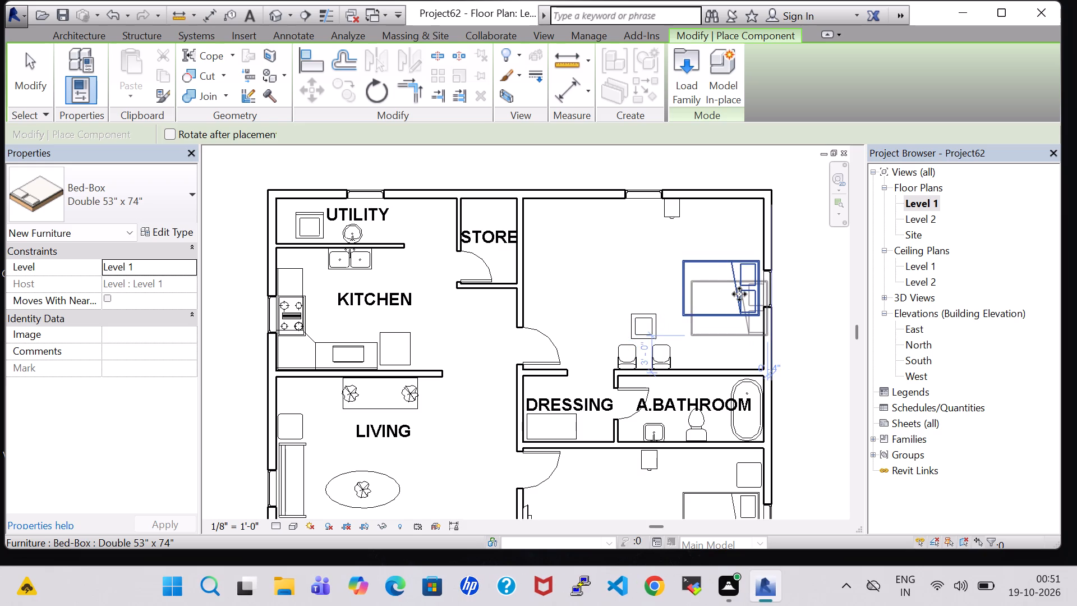
key(Escape)
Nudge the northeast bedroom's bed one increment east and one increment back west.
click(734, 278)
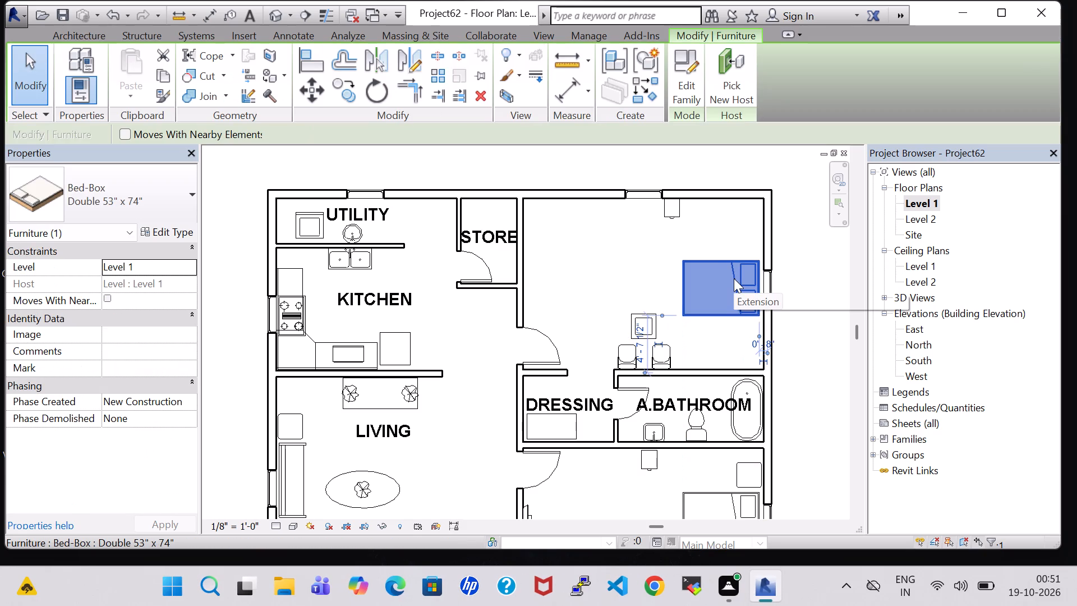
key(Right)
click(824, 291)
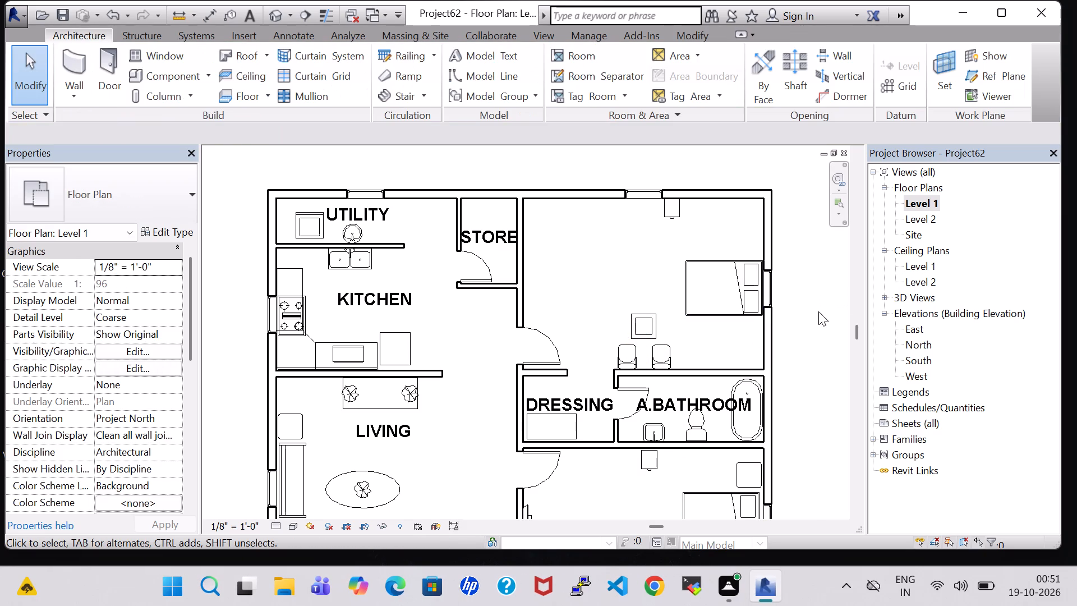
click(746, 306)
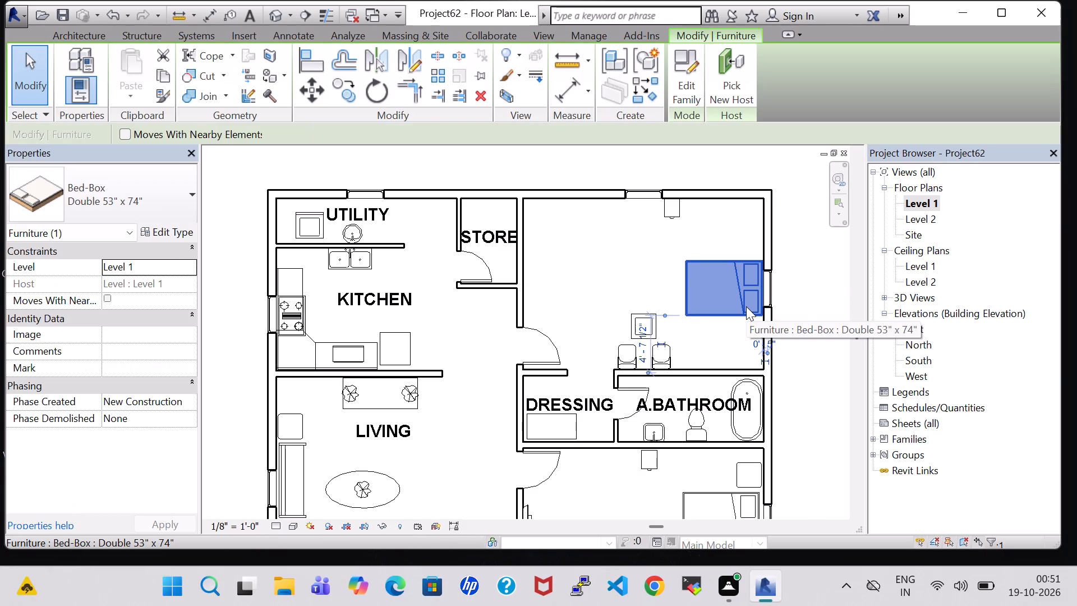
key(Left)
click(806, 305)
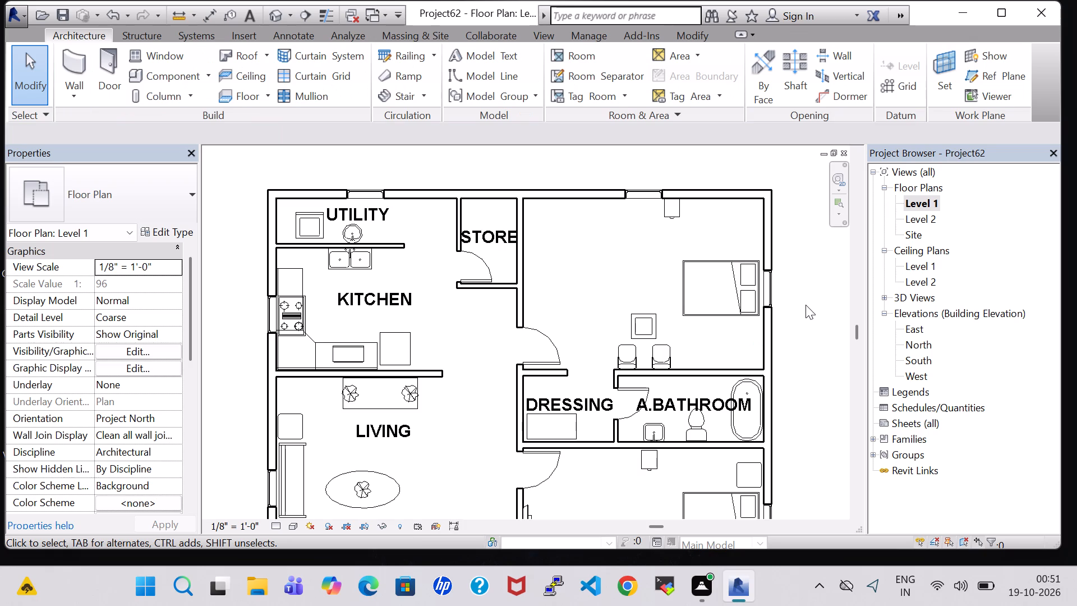
Place two matching 24" x 24" end tables beside the northeast bedroom's bed, one south and one north of it.
middle_drag(806, 305, 807, 267)
middle_drag(784, 354, 763, 239)
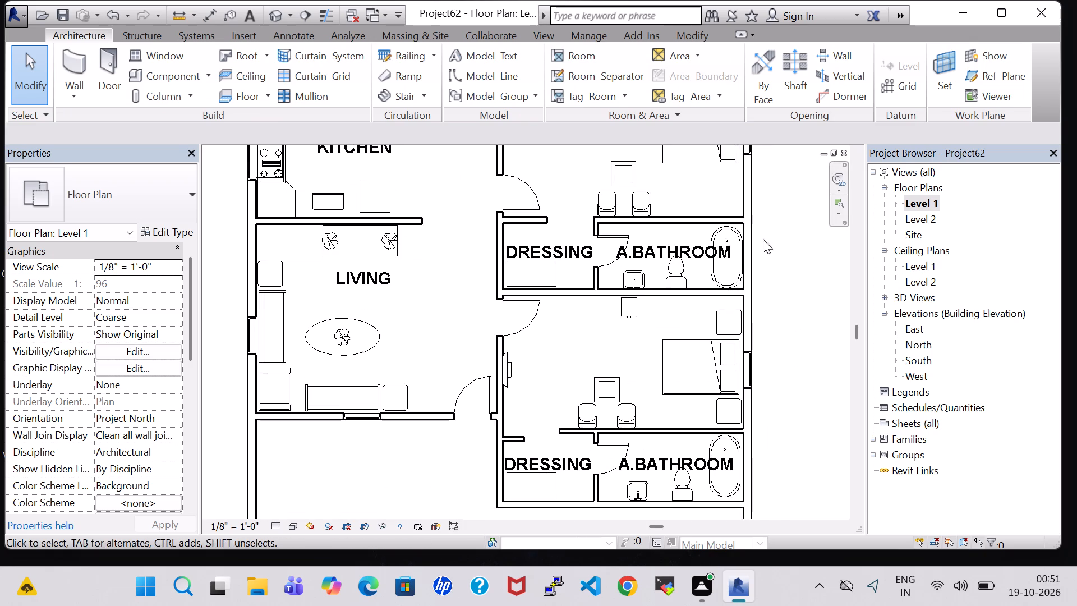
click(734, 417)
right_click(734, 417)
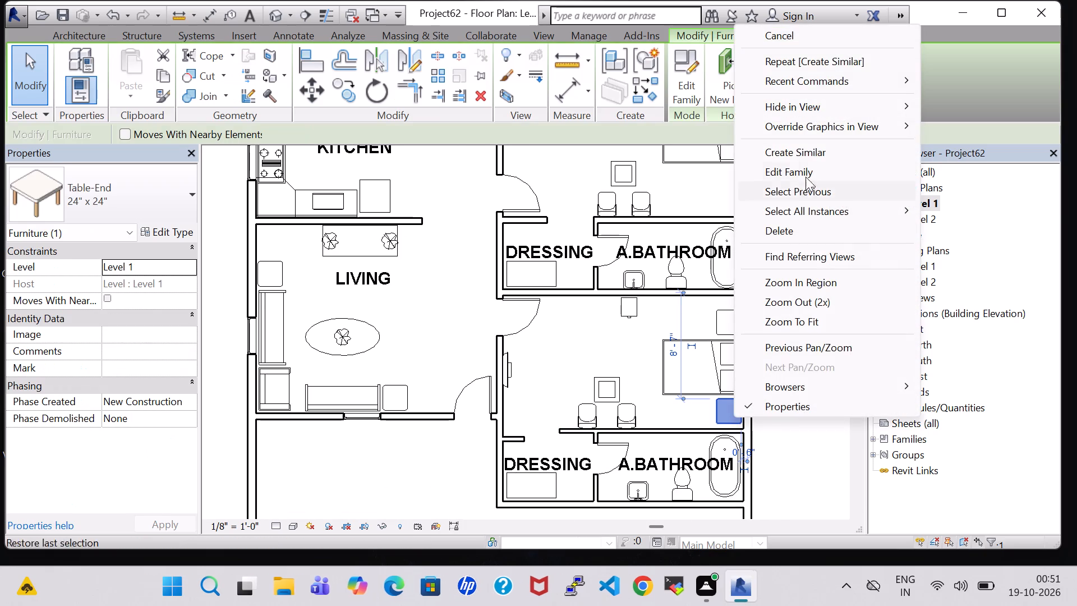
click(803, 158)
middle_drag(823, 180, 838, 342)
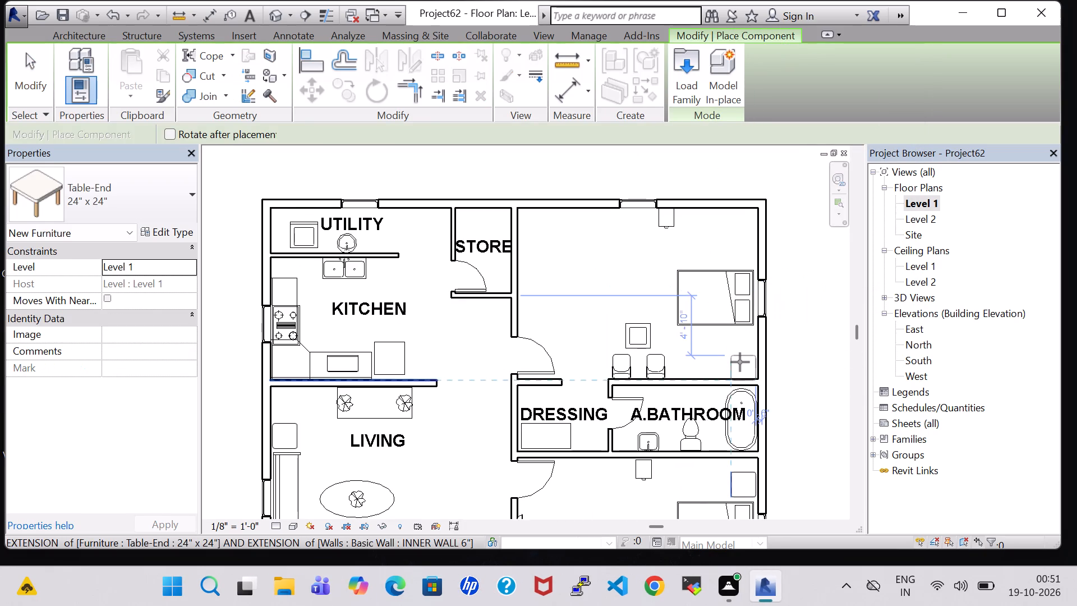
scroll(740, 362, up, 6)
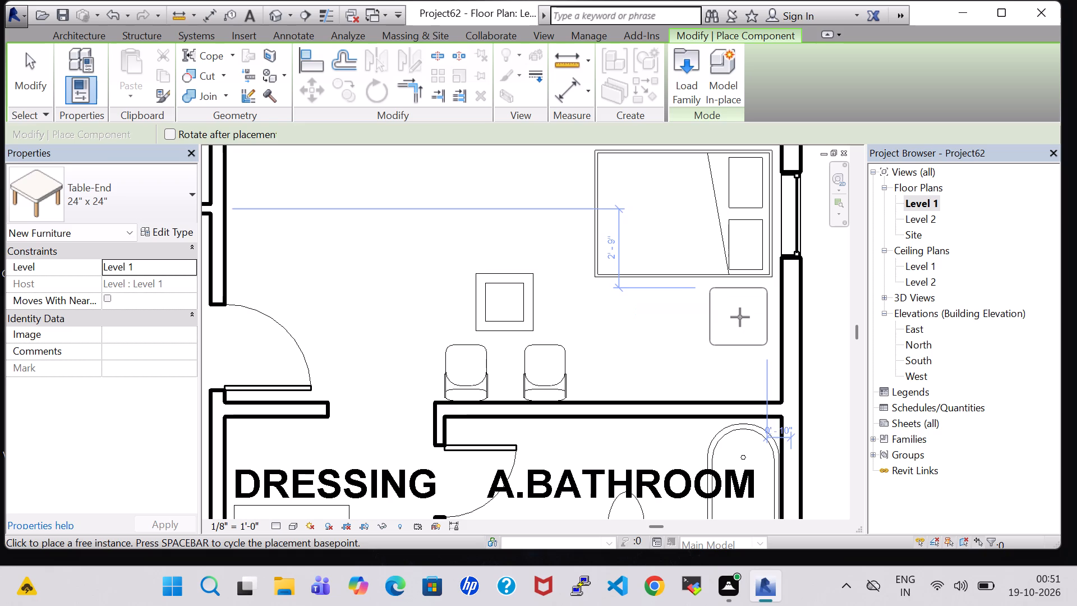
click(741, 317)
scroll(741, 317, up, 1)
middle_drag(741, 317, 735, 445)
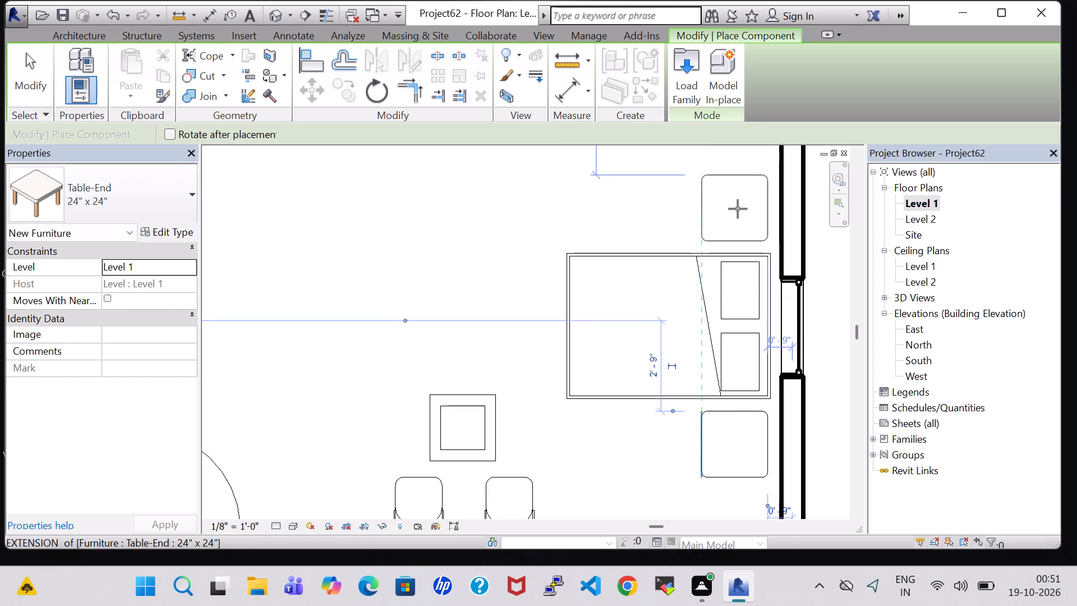
click(738, 209)
key(Escape)
key(Escape)
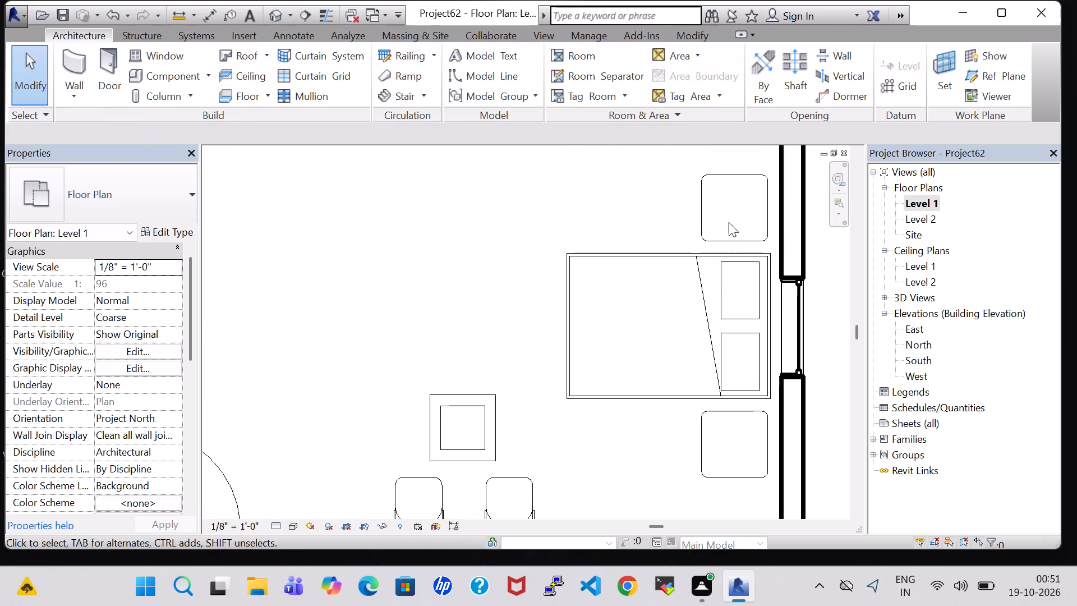
Nudge the end table north of the bed three increments east, toward the east wall.
click(729, 222)
key(Right)
key(Right)
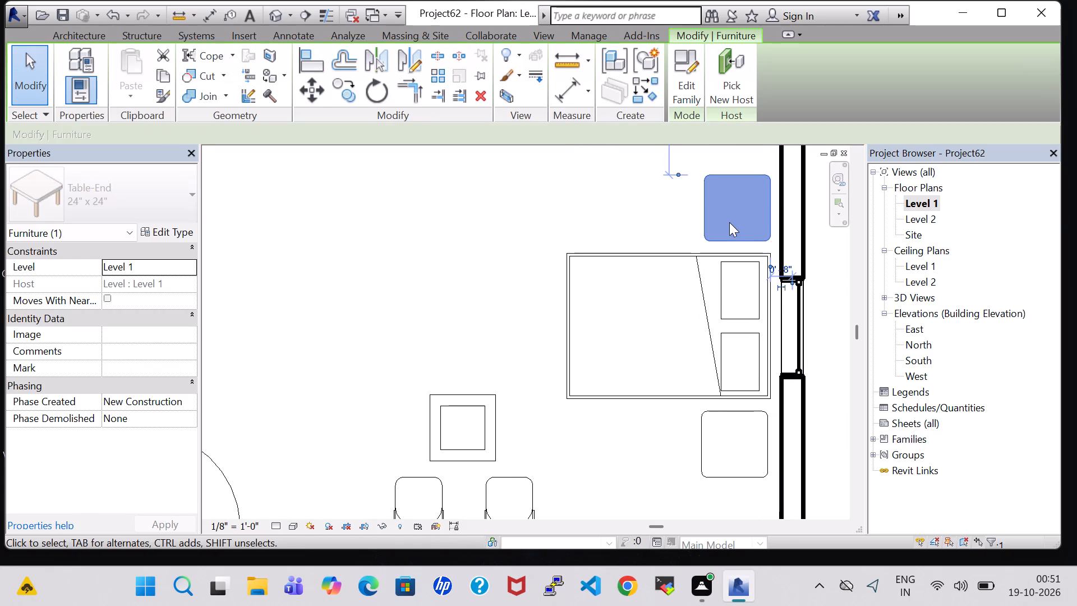
key(Right)
Nudge the northeast bedroom's bed two increments east, in line with the northern end table.
click(718, 291)
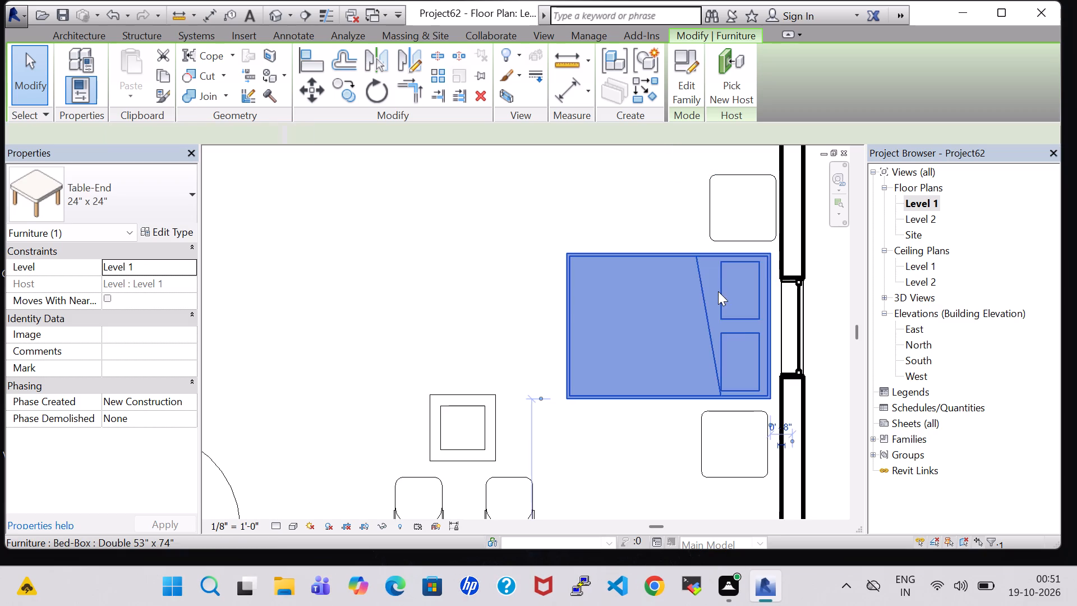
key(Right)
key(Right)
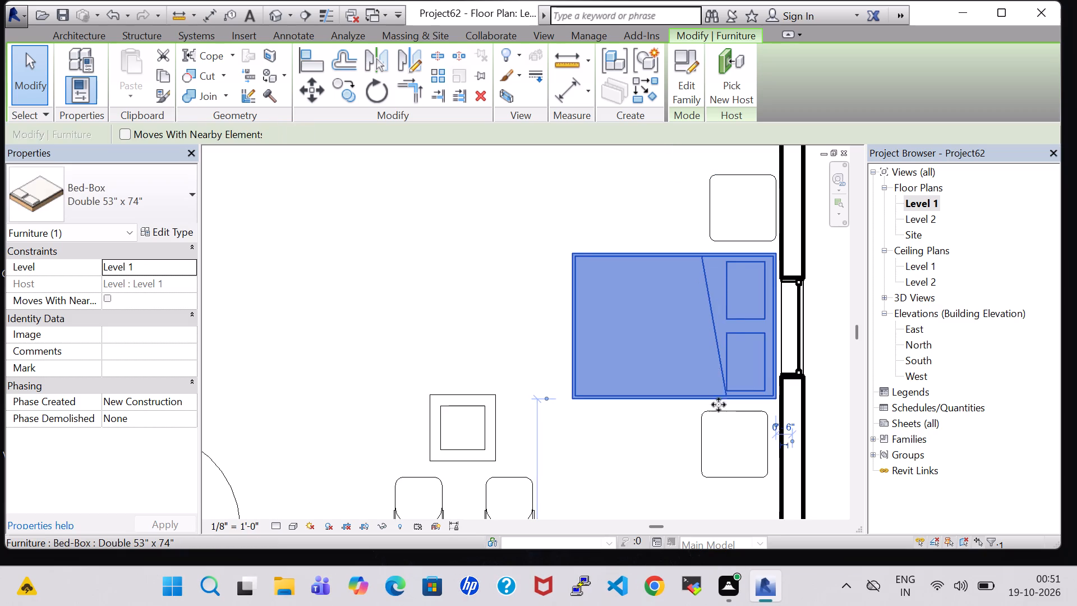
Nudge the end table south of the bed three increments east, in line with the bed.
click(731, 453)
key(Right)
key(Right)
key(Right)
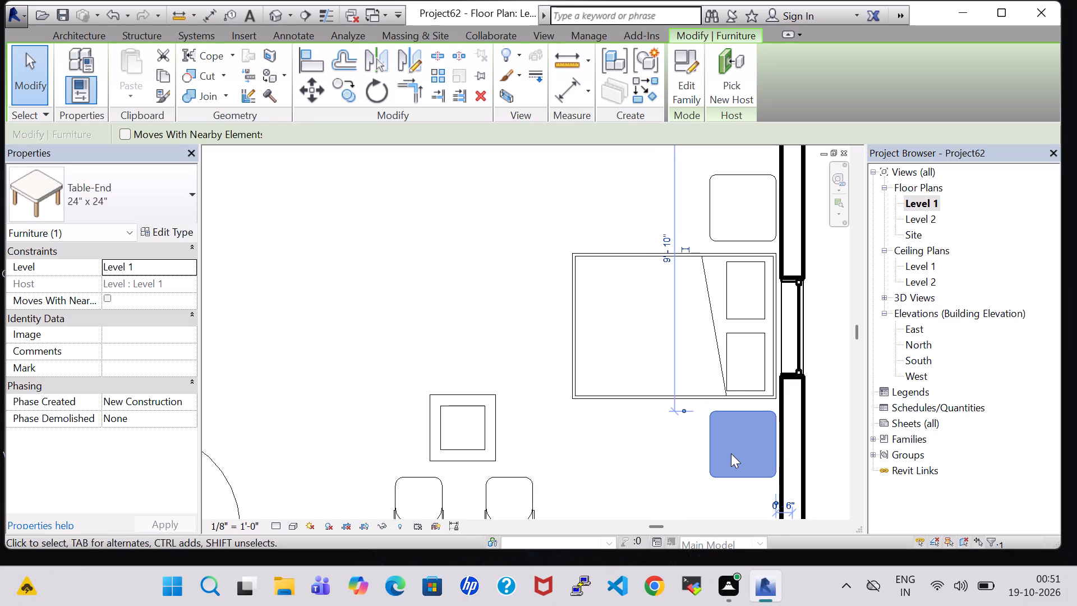
click(831, 390)
Load the Desk family from the Furniture library's Tables folder, overwriting the existing version.
middle_click(831, 390)
scroll(831, 390, down, 2)
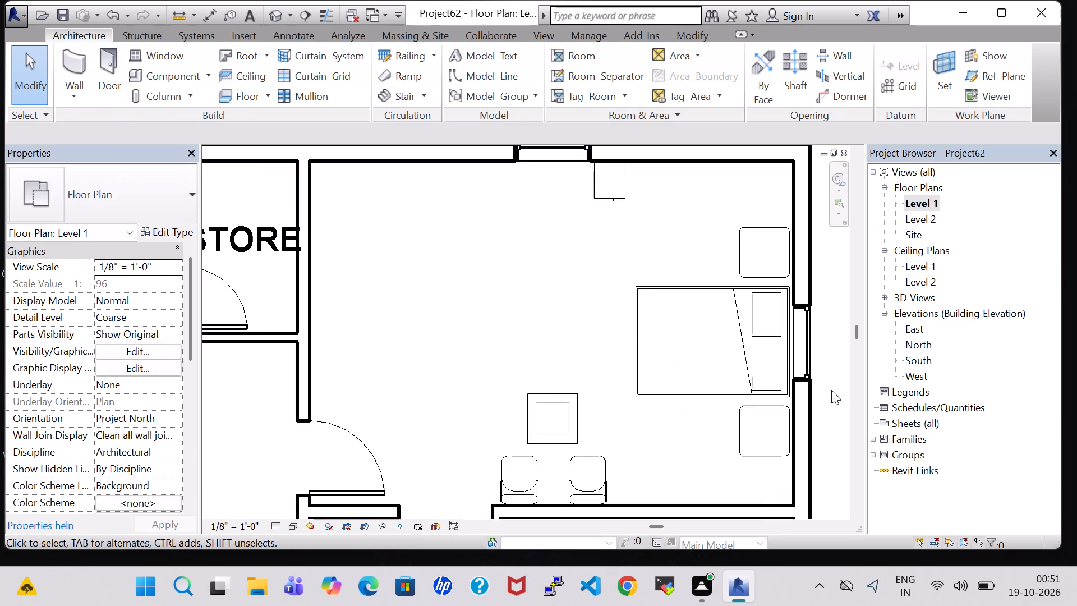
scroll(831, 390, down, 2)
middle_drag(831, 390, 800, 268)
scroll(798, 293, down, 3)
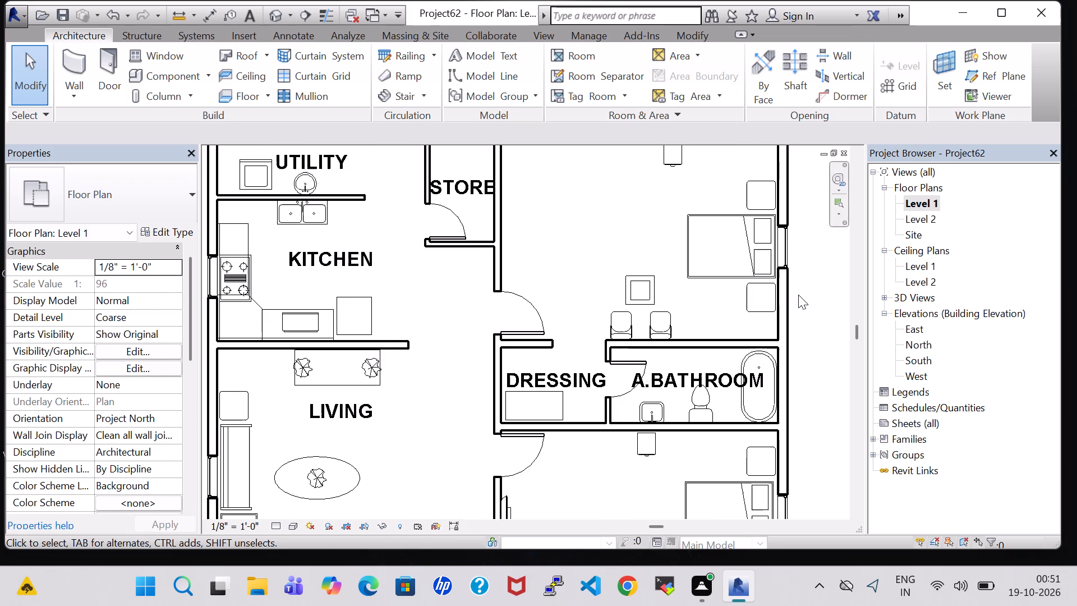
middle_drag(798, 295, 800, 284)
scroll(800, 284, down, 1)
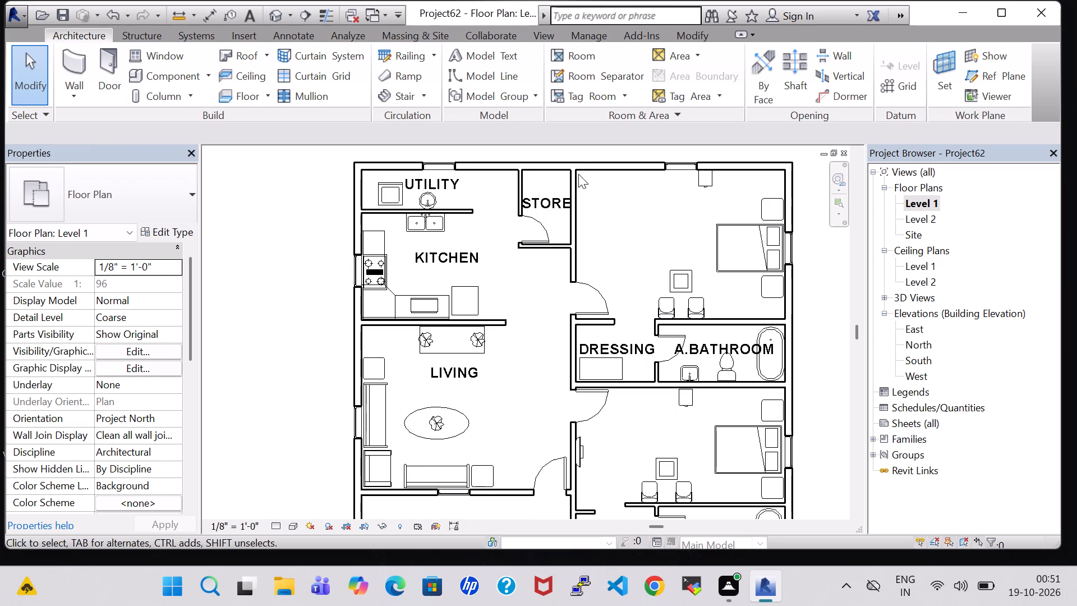
click(168, 77)
click(673, 68)
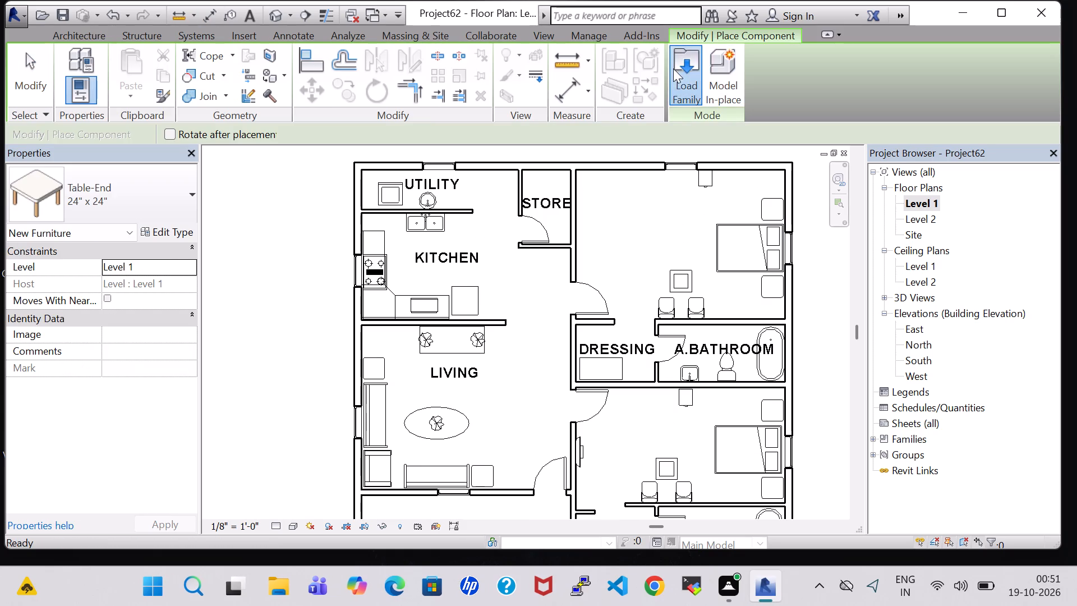
double_click(619, 367)
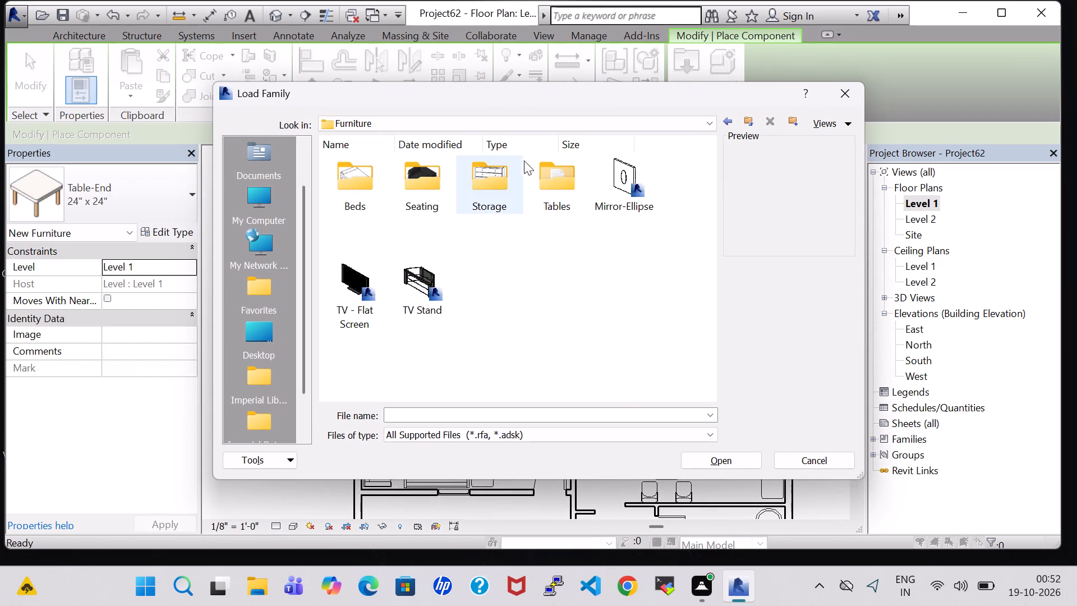
double_click(563, 193)
click(375, 167)
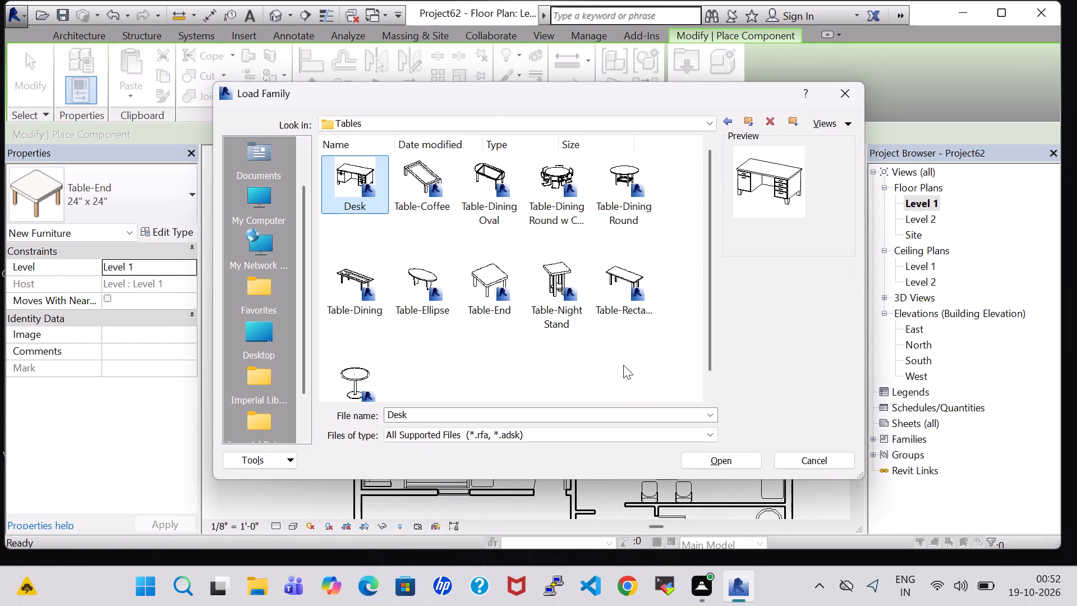
click(720, 461)
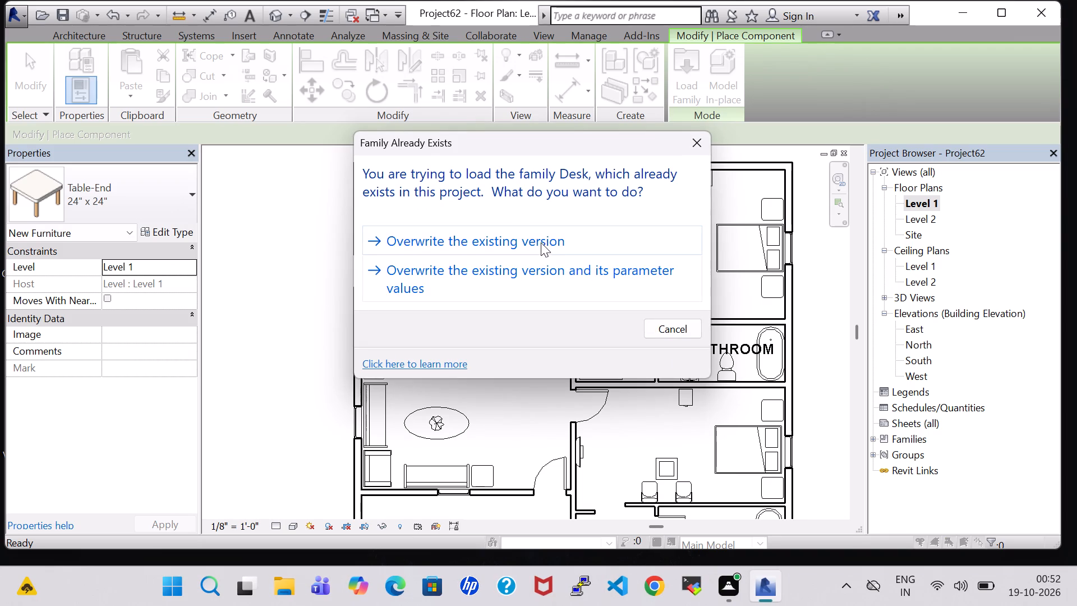
click(541, 242)
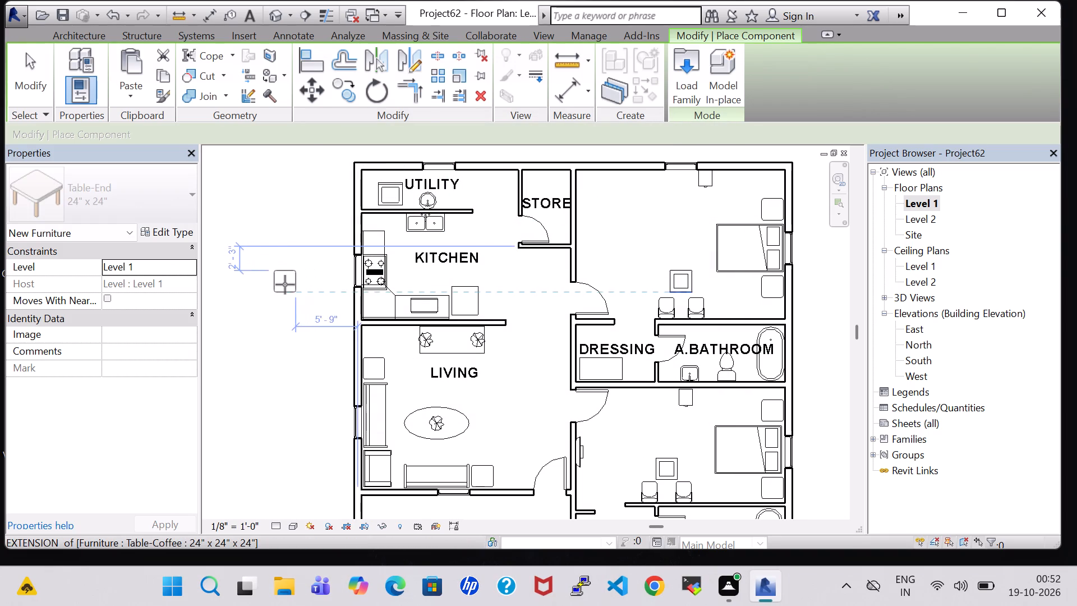
key(Escape)
Place a 60" x 30" Desk against the northeast bedroom's north wall, near the room's northwest corner.
click(165, 69)
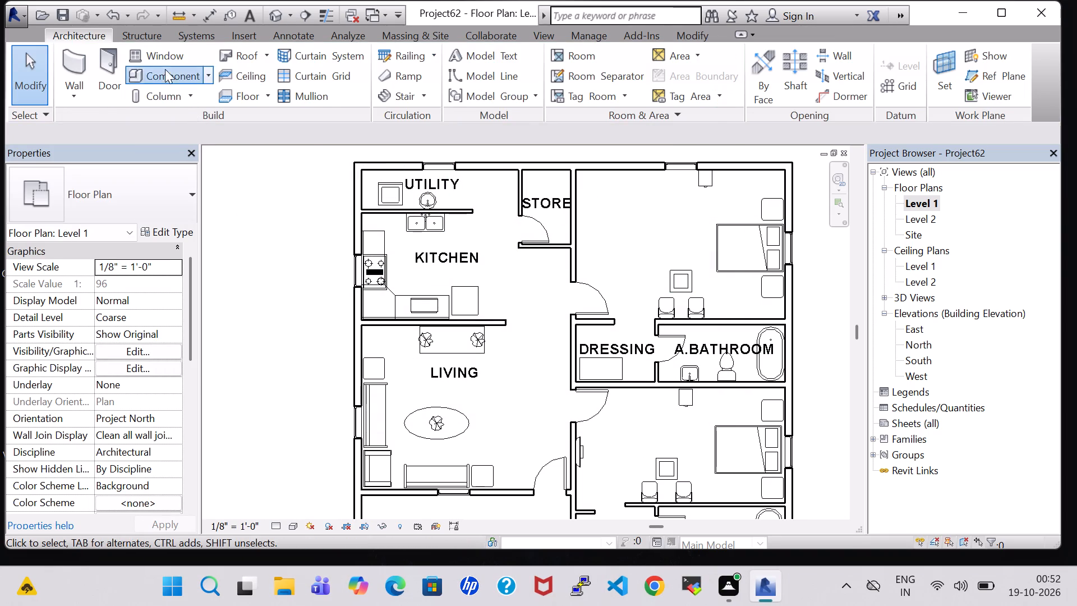
click(133, 187)
scroll(86, 311, up, 14)
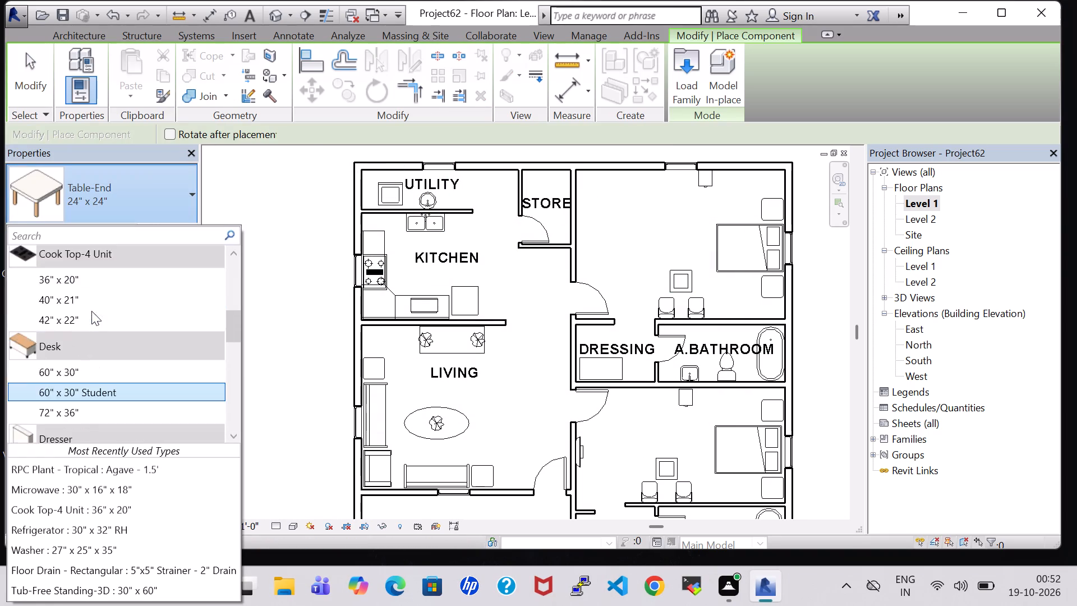
scroll(91, 311, up, 4)
scroll(91, 311, down, 5)
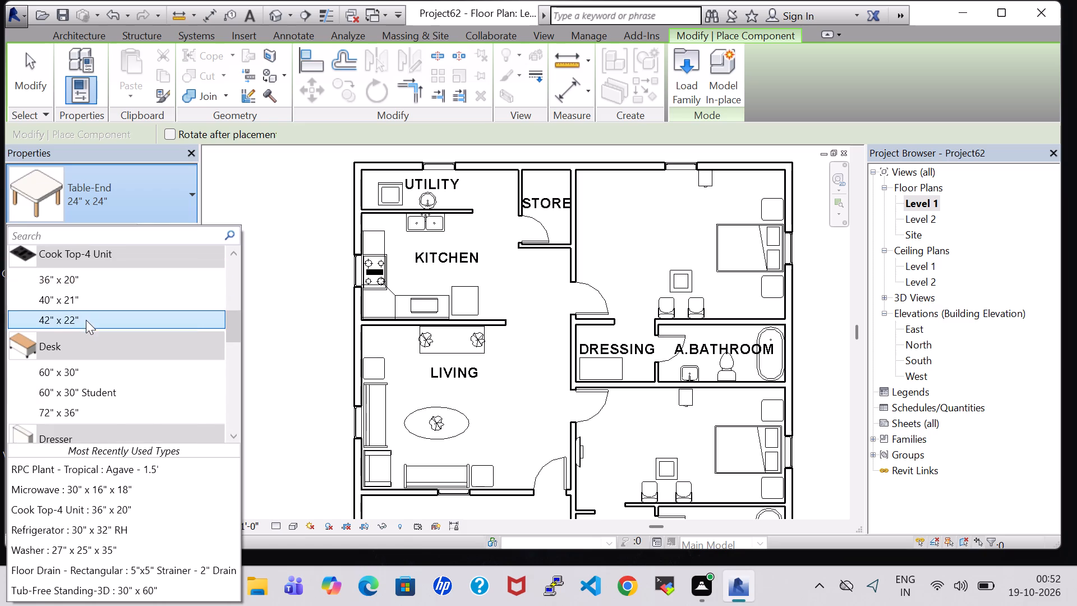
click(84, 371)
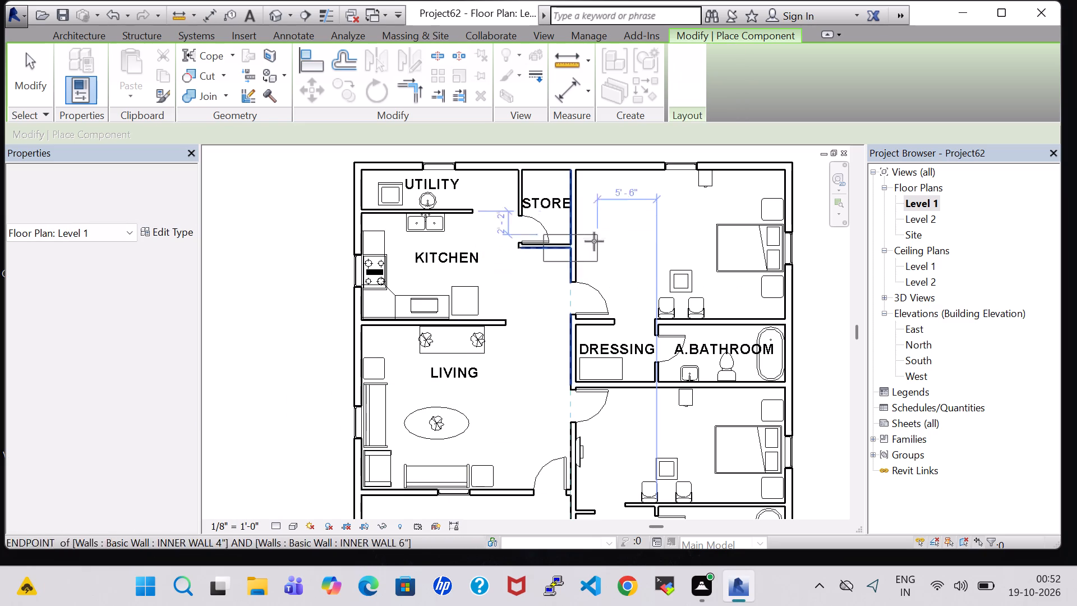
scroll(625, 217, up, 3)
middle_drag(619, 191, 627, 238)
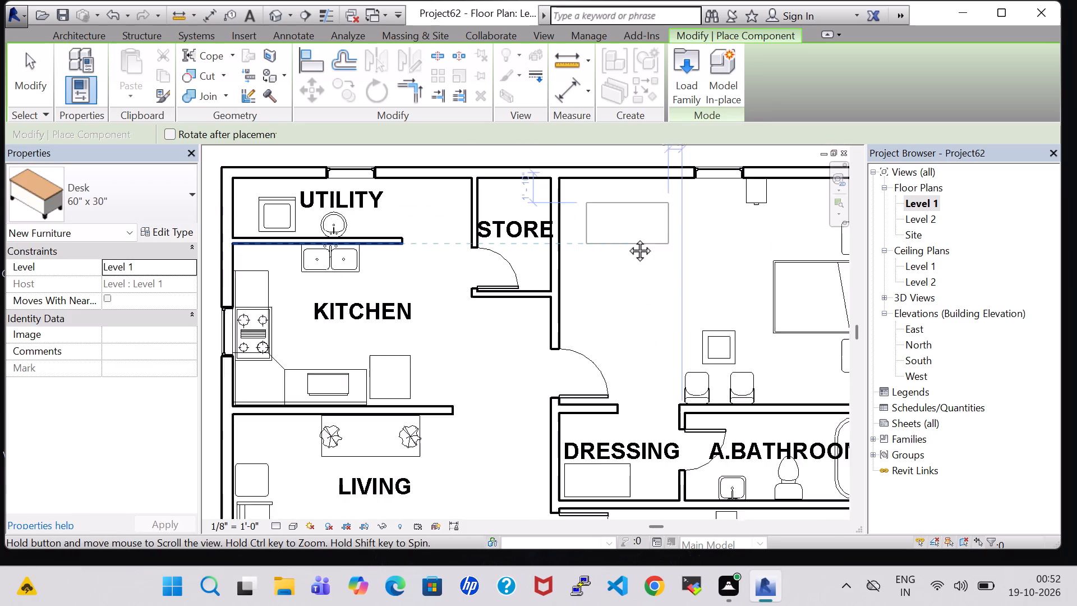
middle_drag(627, 238, 614, 269)
click(606, 249)
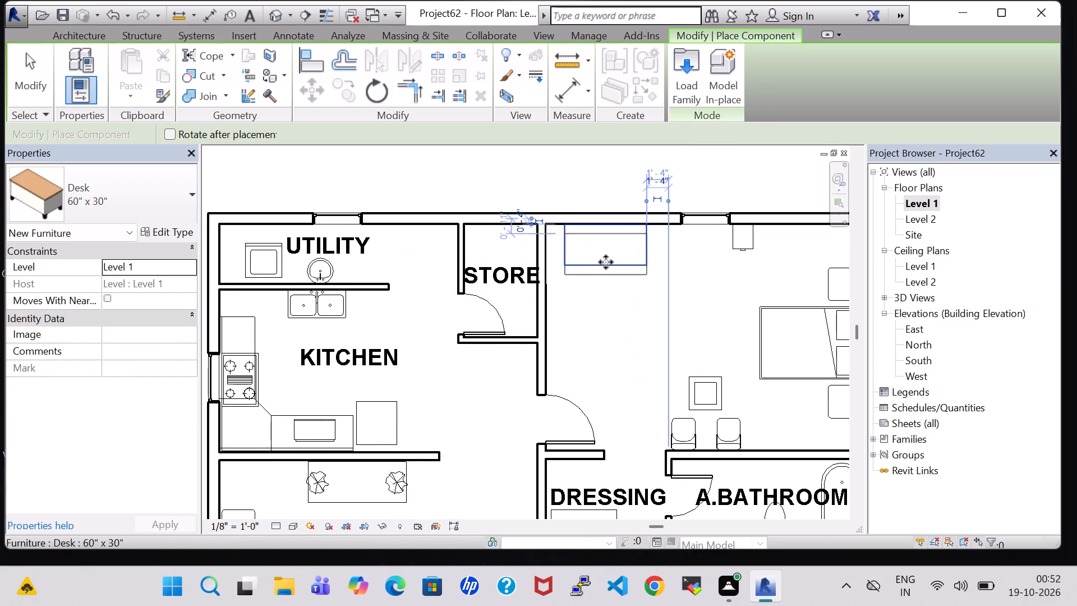
key(Escape)
key(Escape)
Check which types the placed desk's family offers in its type properties.
click(607, 256)
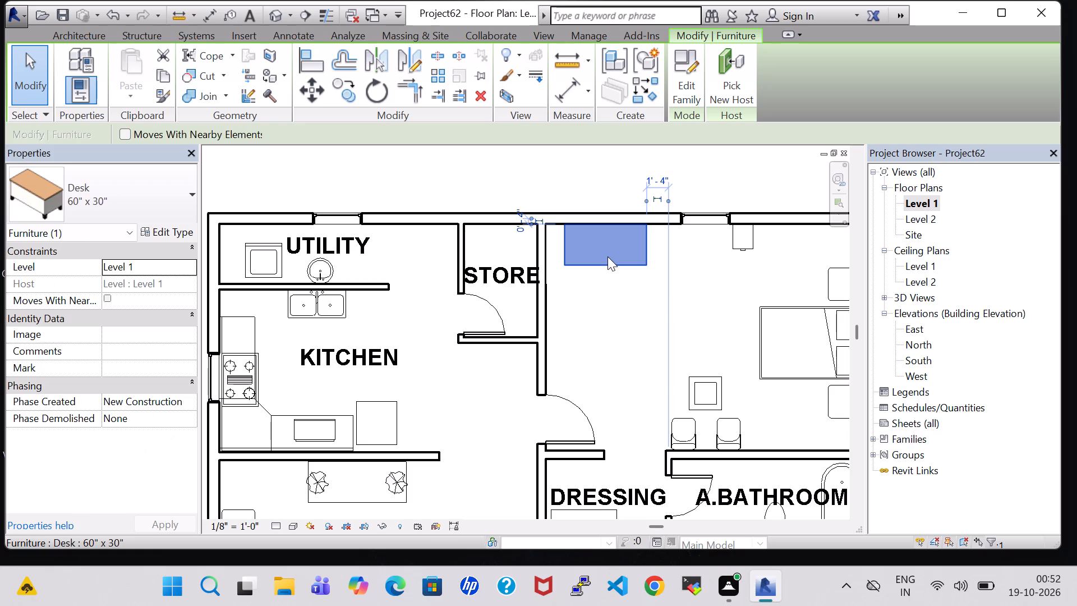
click(163, 231)
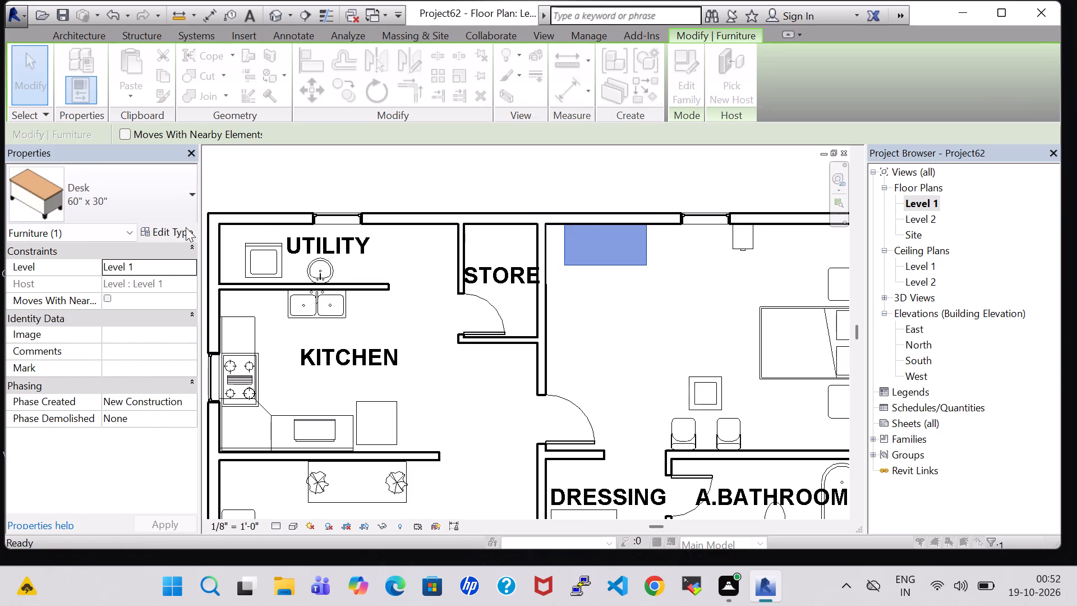
click(644, 142)
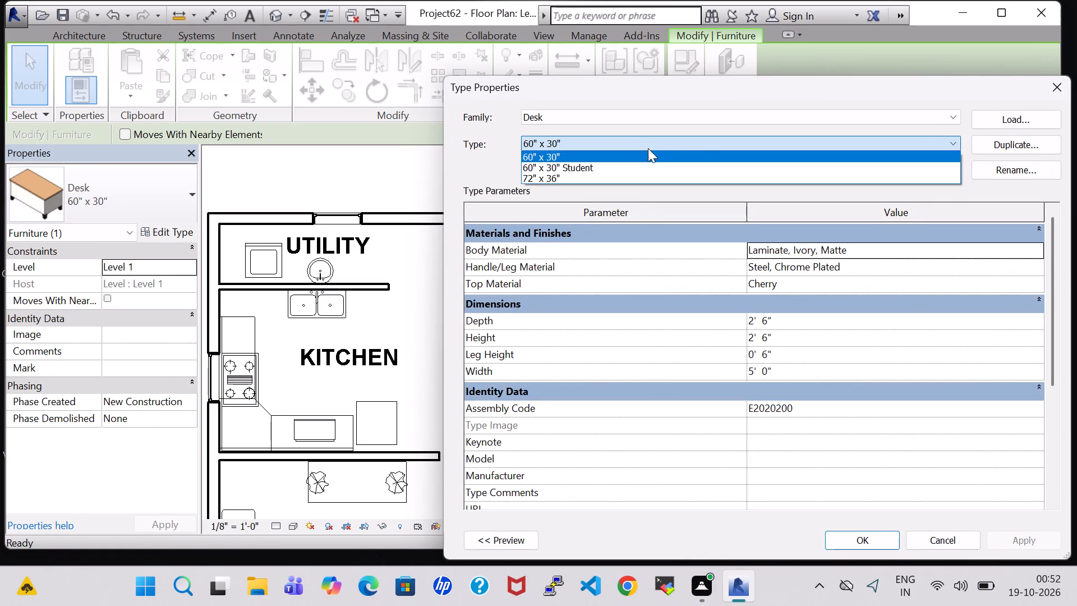
click(1057, 83)
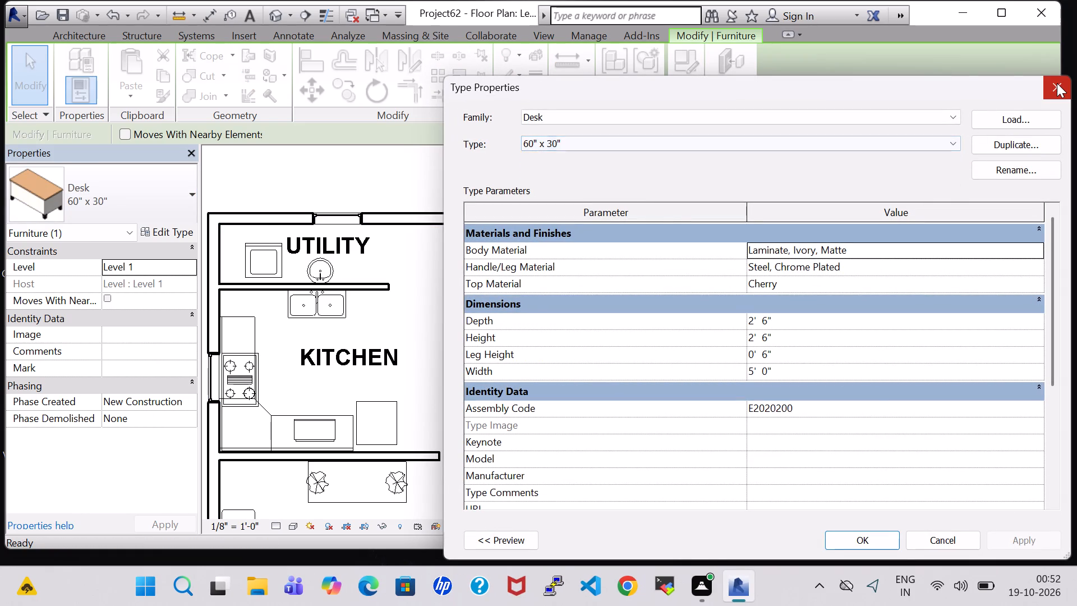
click(1057, 83)
Nudge the desk one increment south and four increments west, into the northeast bedroom's northwest corner.
key(Down)
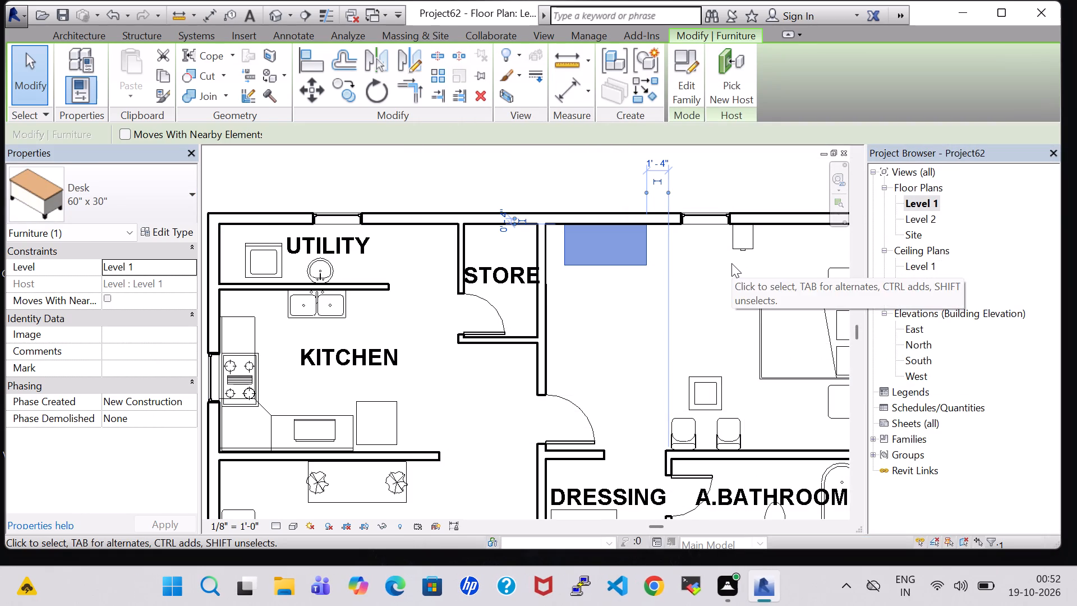
key(Left)
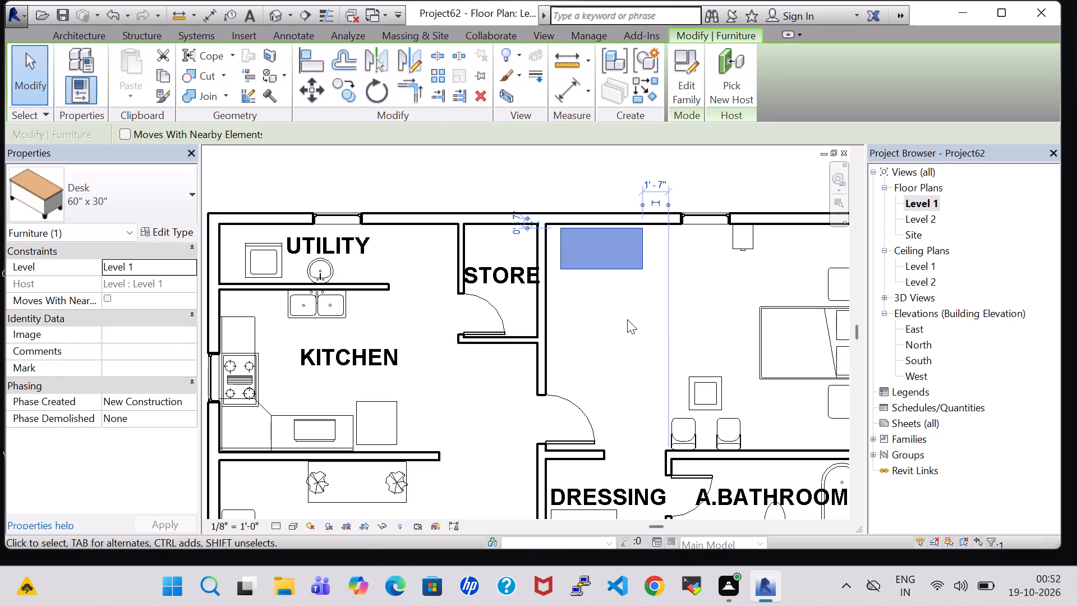
key(Left)
key(Left)
key(Left)
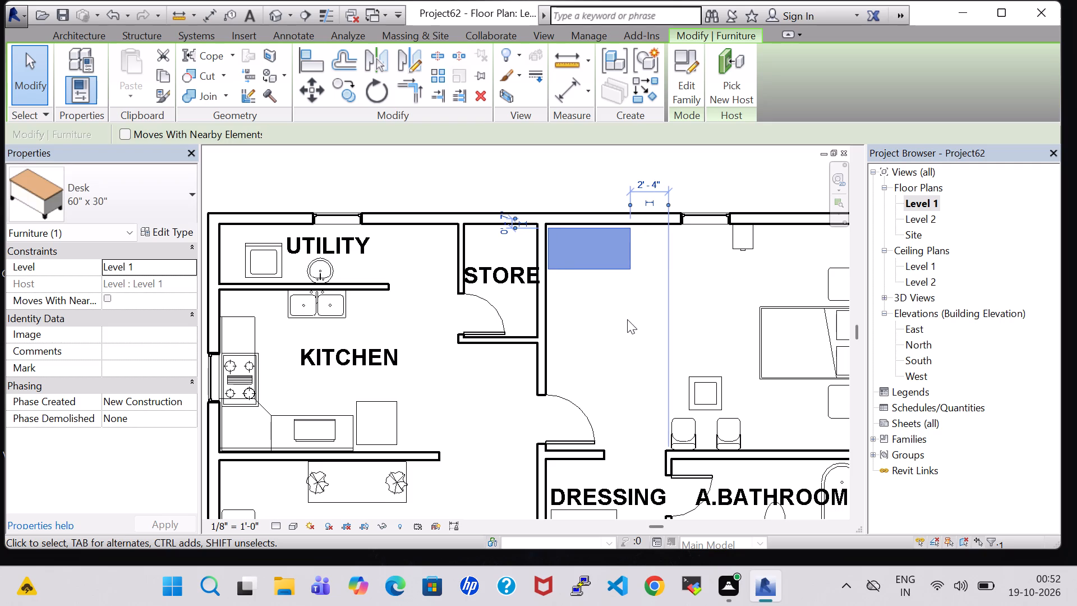
key(Up)
key(Down)
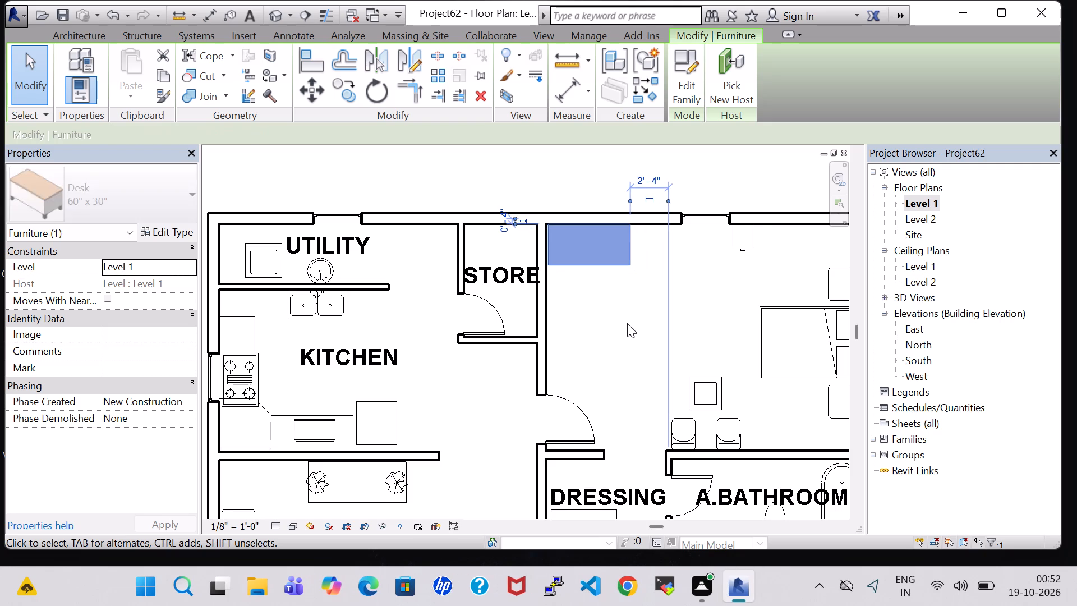
click(626, 323)
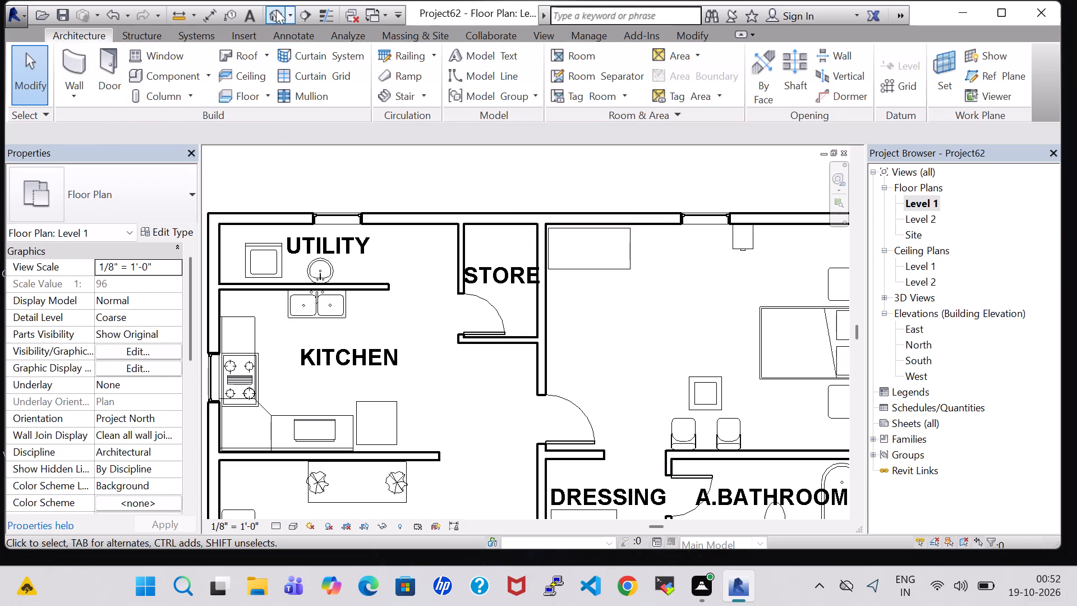
Check the desk in the 3D view and return to the Level 1 floor plan.
click(276, 10)
scroll(480, 321, down, 7)
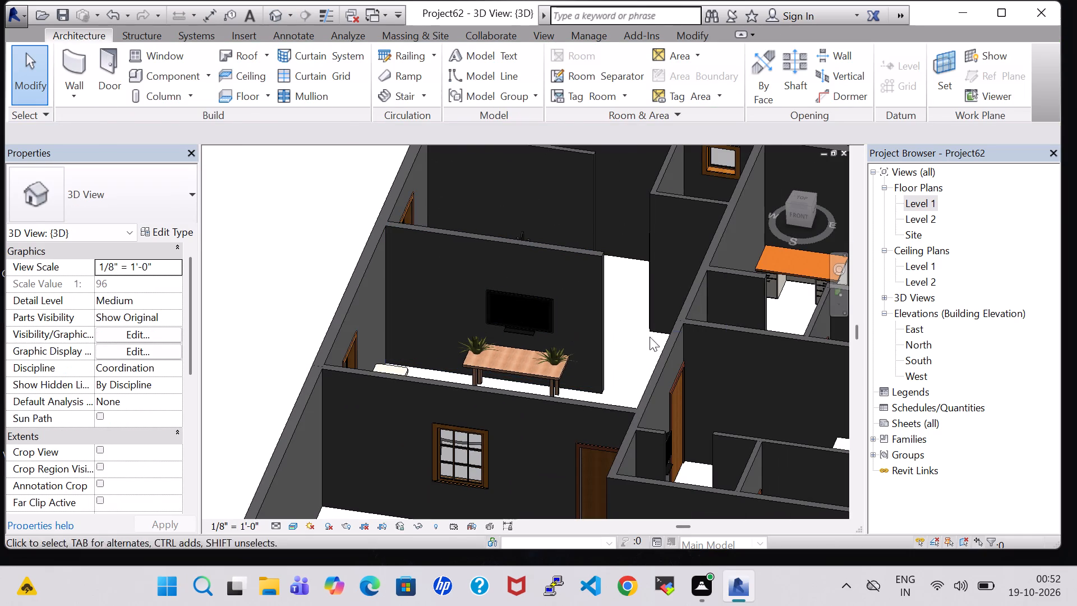
double_click(923, 204)
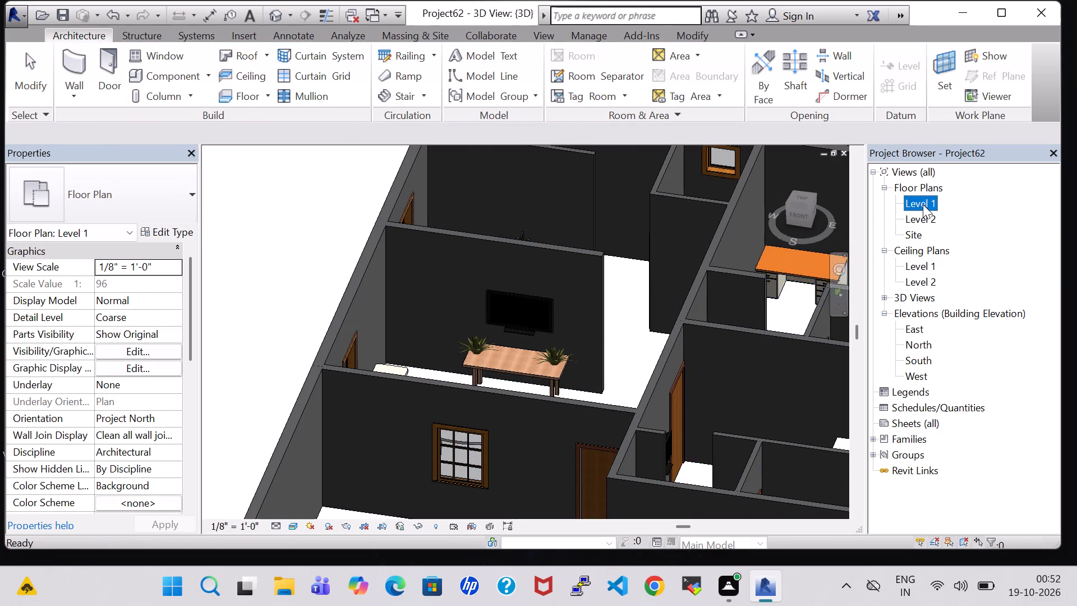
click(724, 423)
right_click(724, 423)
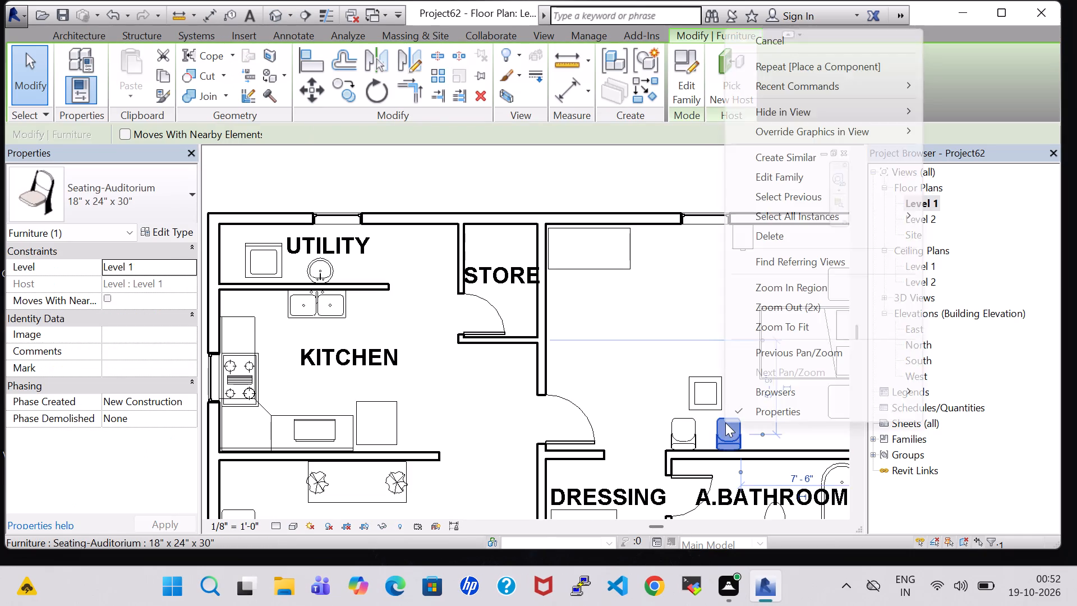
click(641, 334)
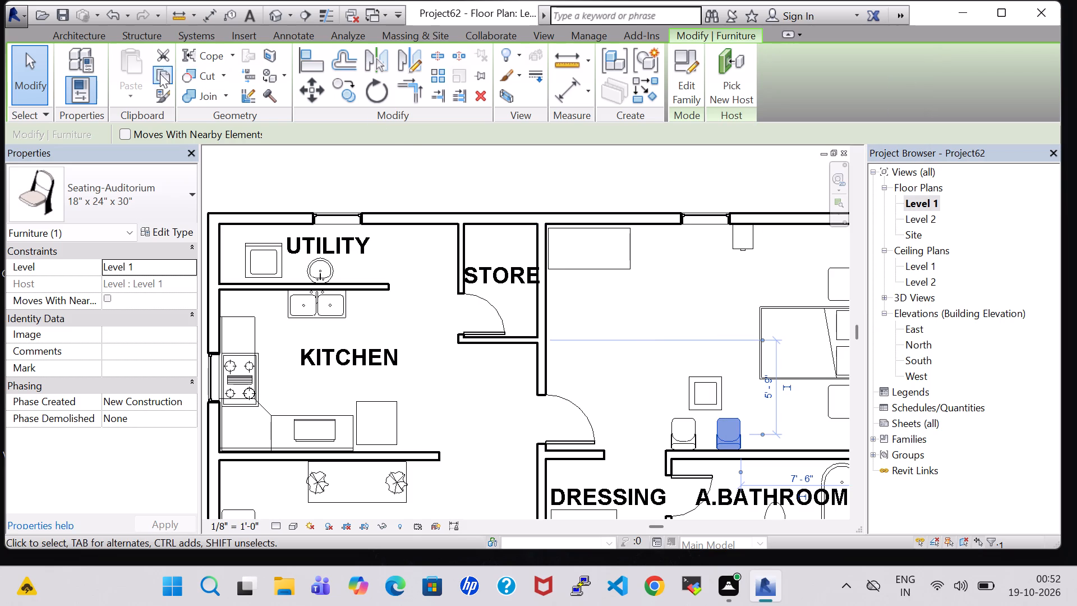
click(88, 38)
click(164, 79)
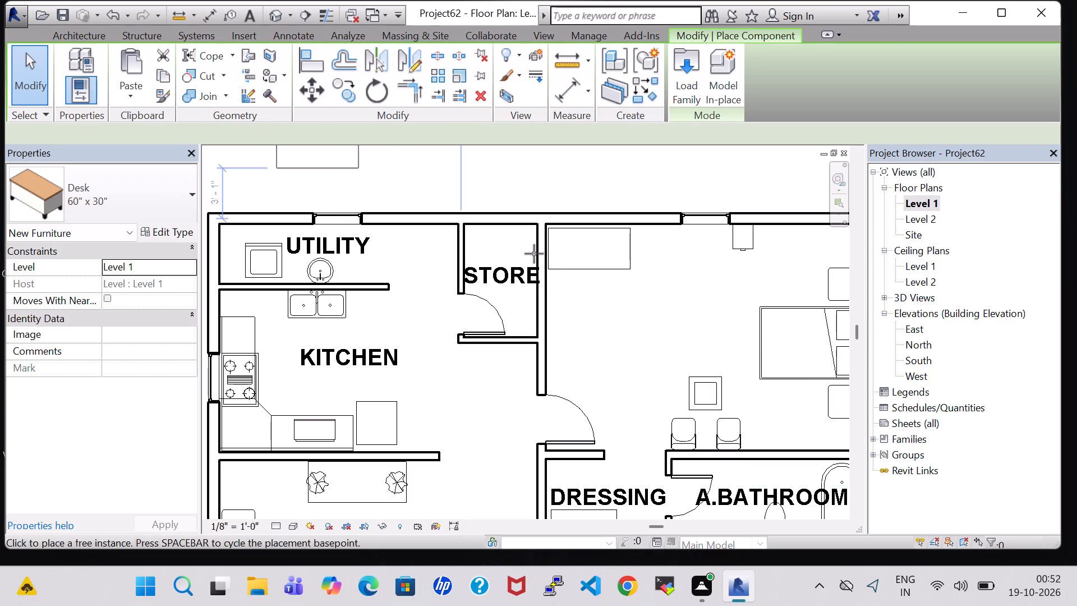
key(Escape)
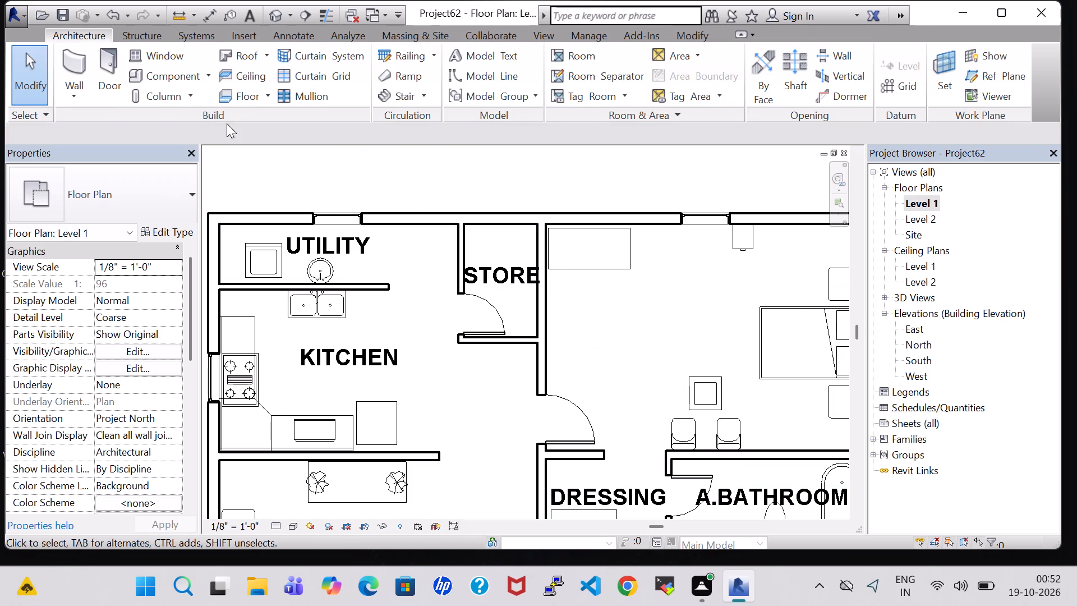
Load the Chair-Task Arms family from the Furniture library's Seating folder.
click(176, 79)
click(679, 81)
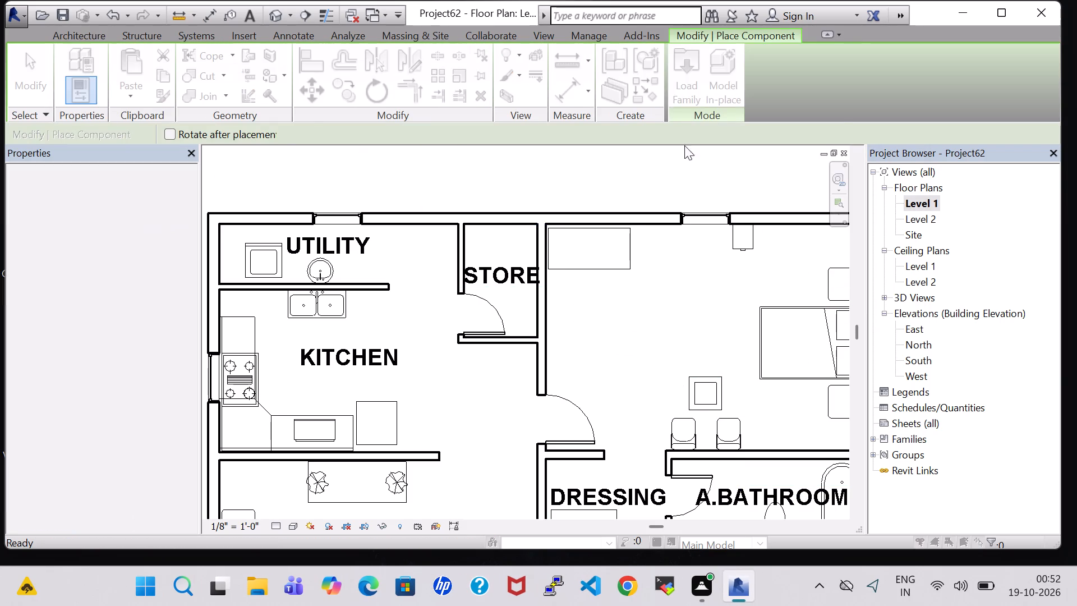
click(628, 377)
click(628, 377)
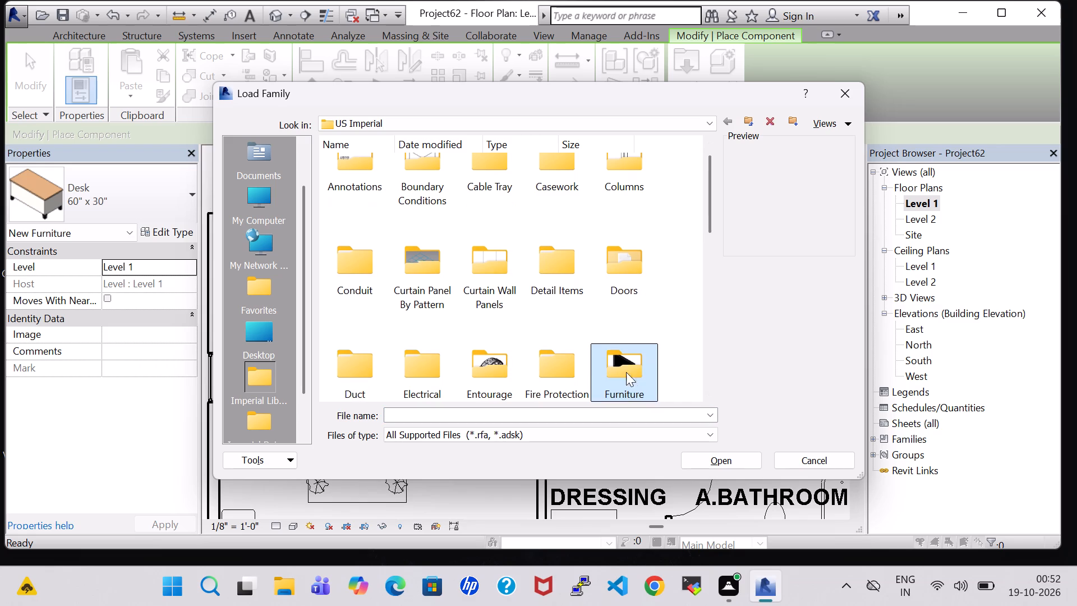
double_click(634, 364)
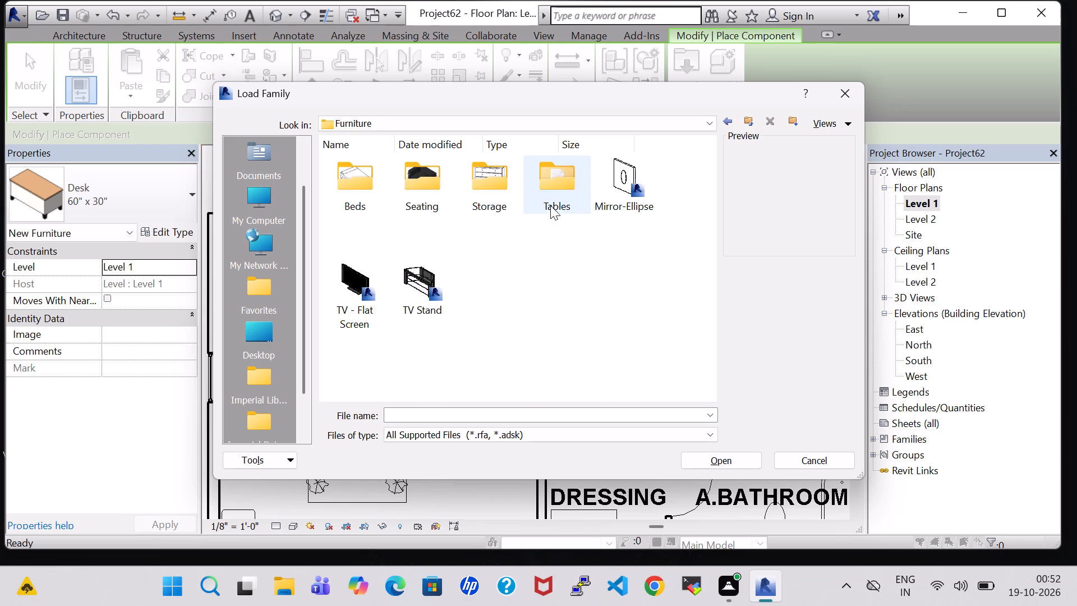
double_click(436, 182)
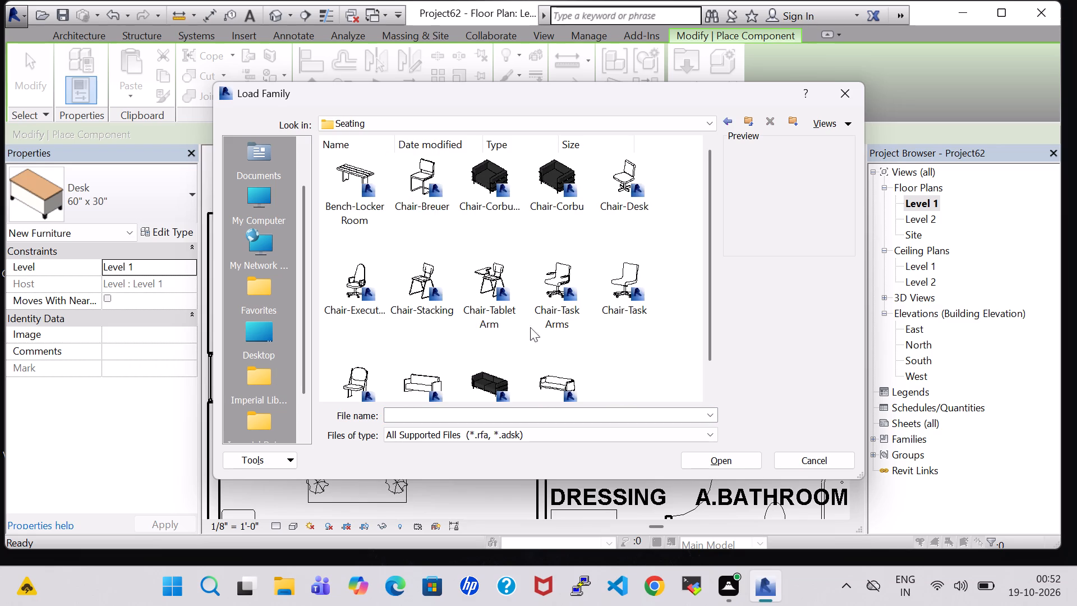
click(545, 291)
click(719, 464)
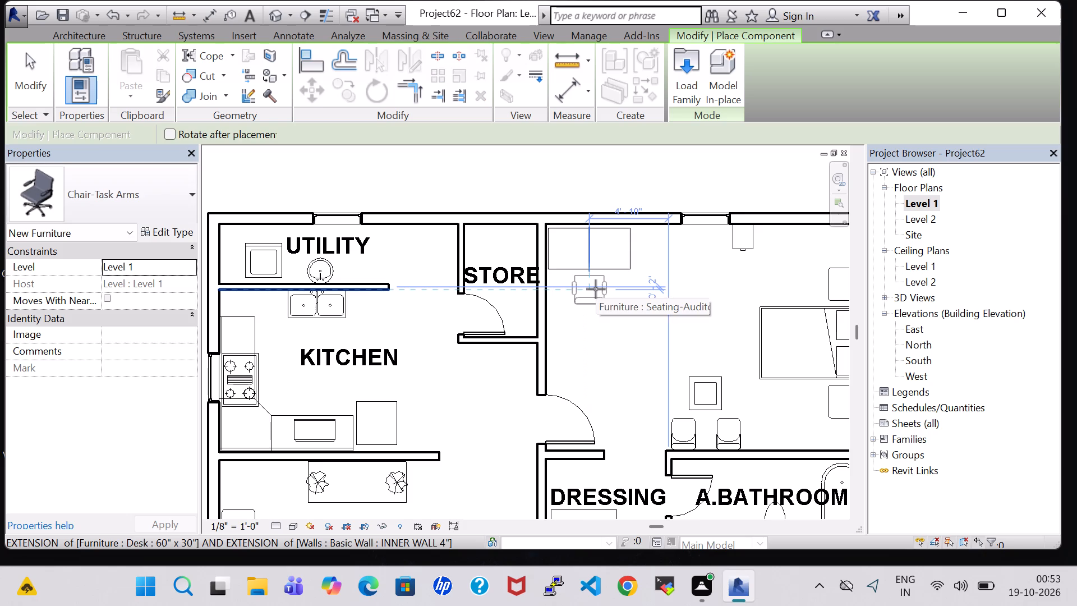
Place one Chair-Task Arms at the middle of the desk's south side in the northeast bedroom, facing the desk.
scroll(596, 289, up, 2)
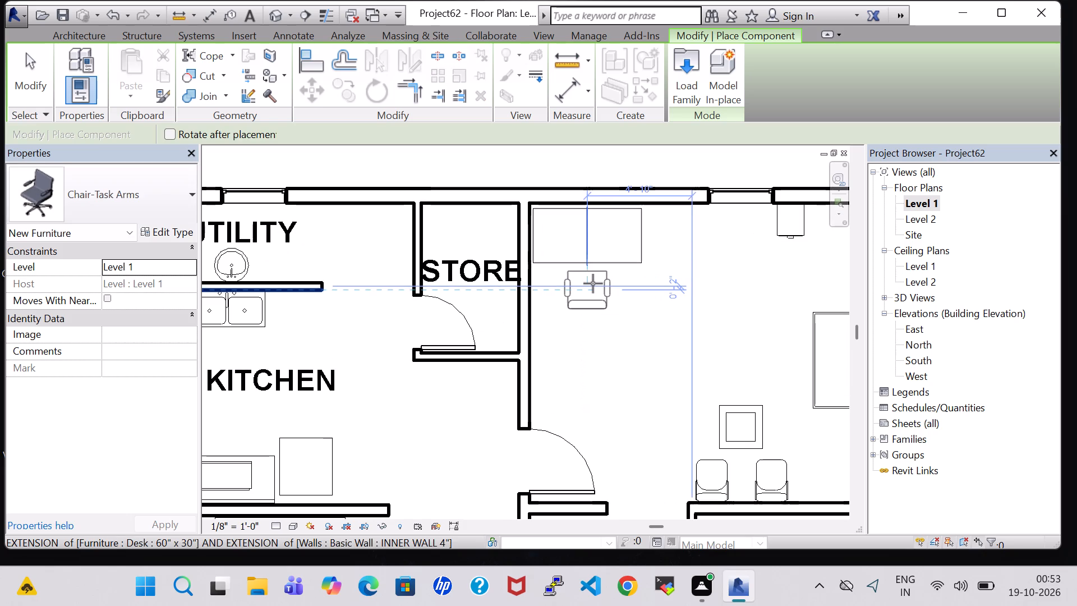
click(588, 282)
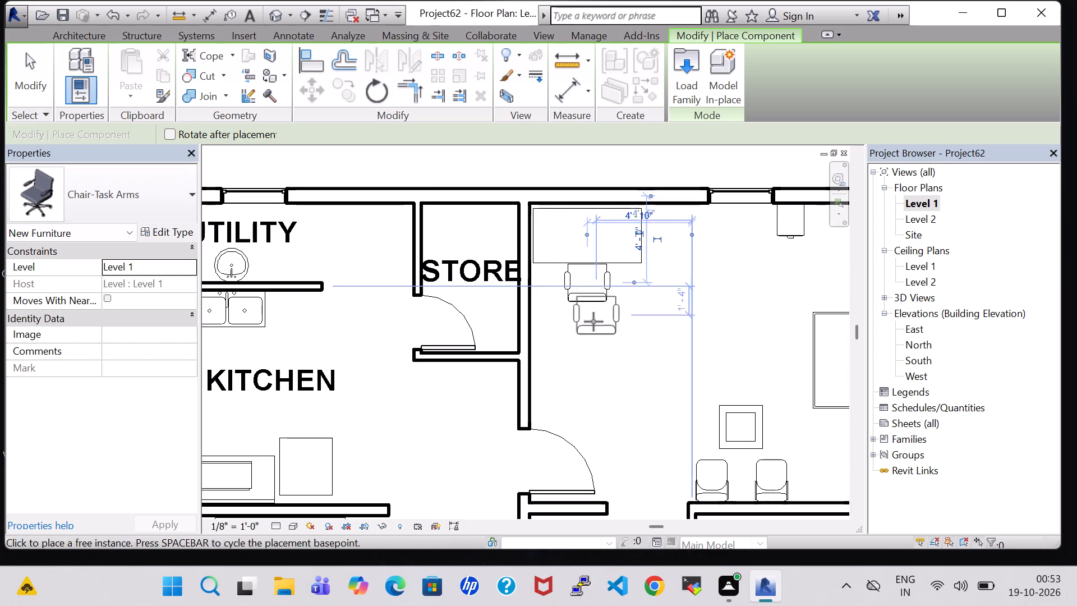
key(Escape)
key(Escape)
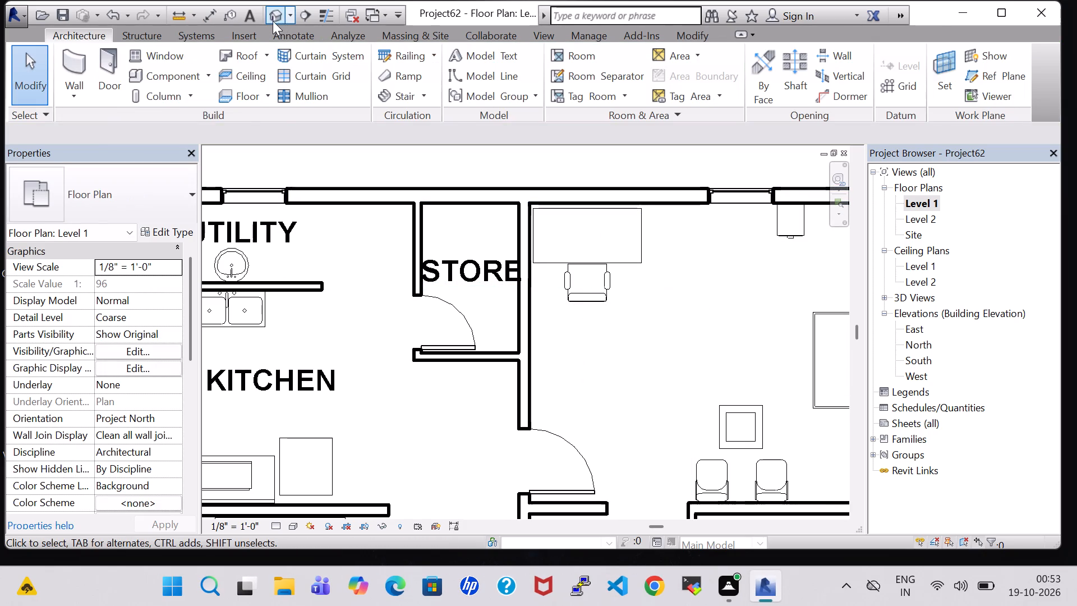
In the 3D view, nudge the northeast bedroom's task chair a net one increment toward the desk.
click(273, 21)
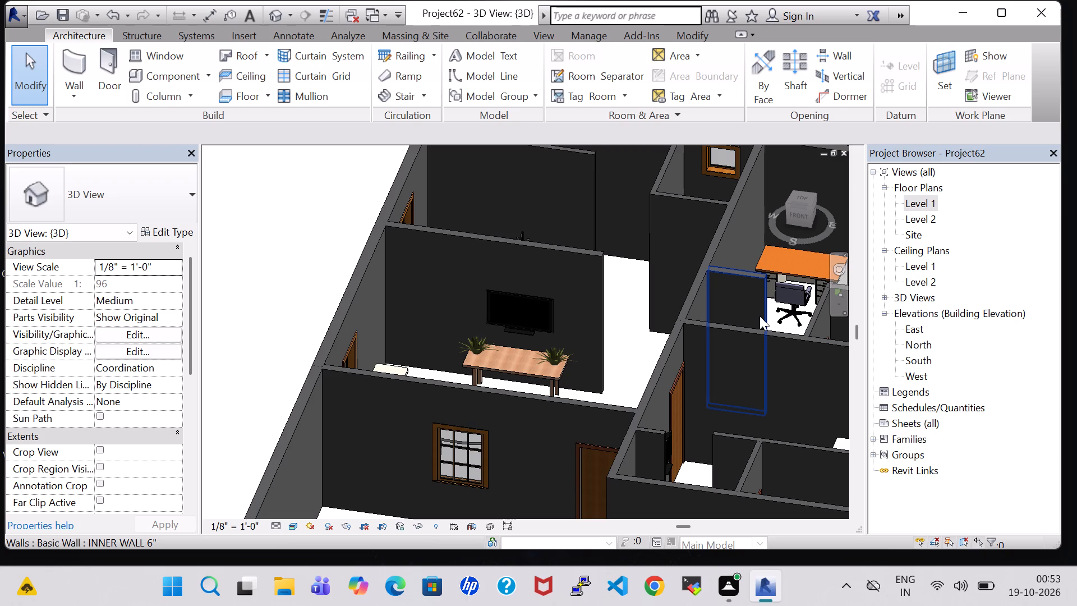
shift+middle_drag(760, 316, 758, 439)
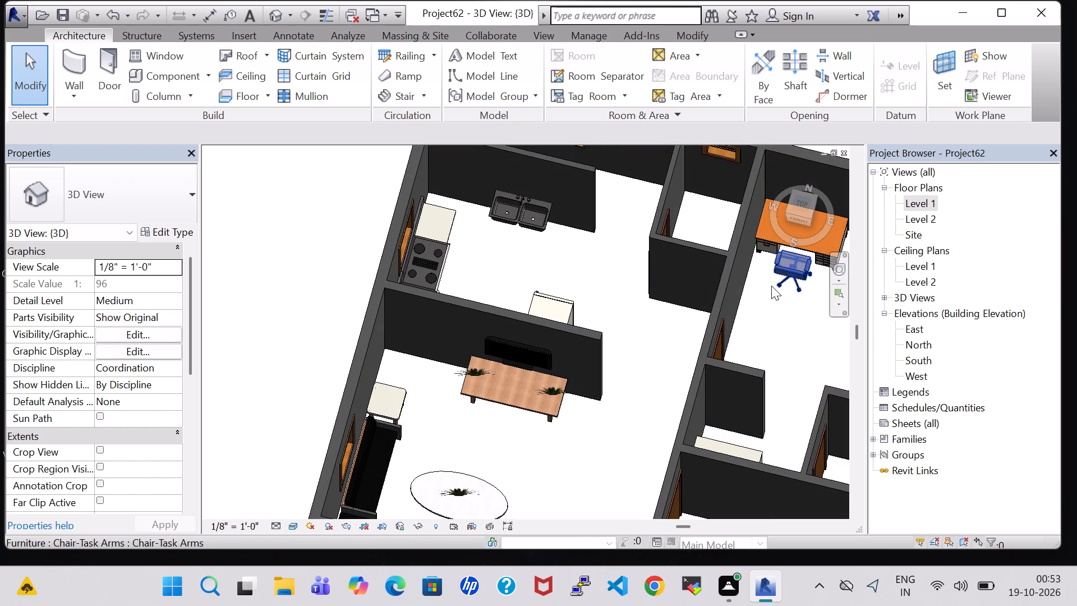
click(785, 280)
key(Up)
key(Up)
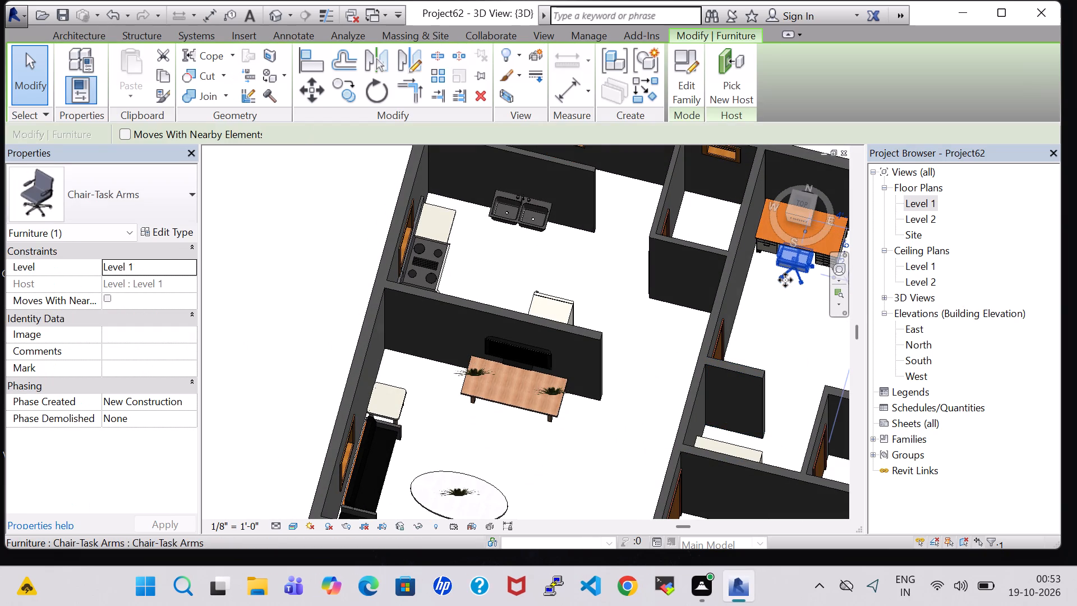
key(Down)
key(Right)
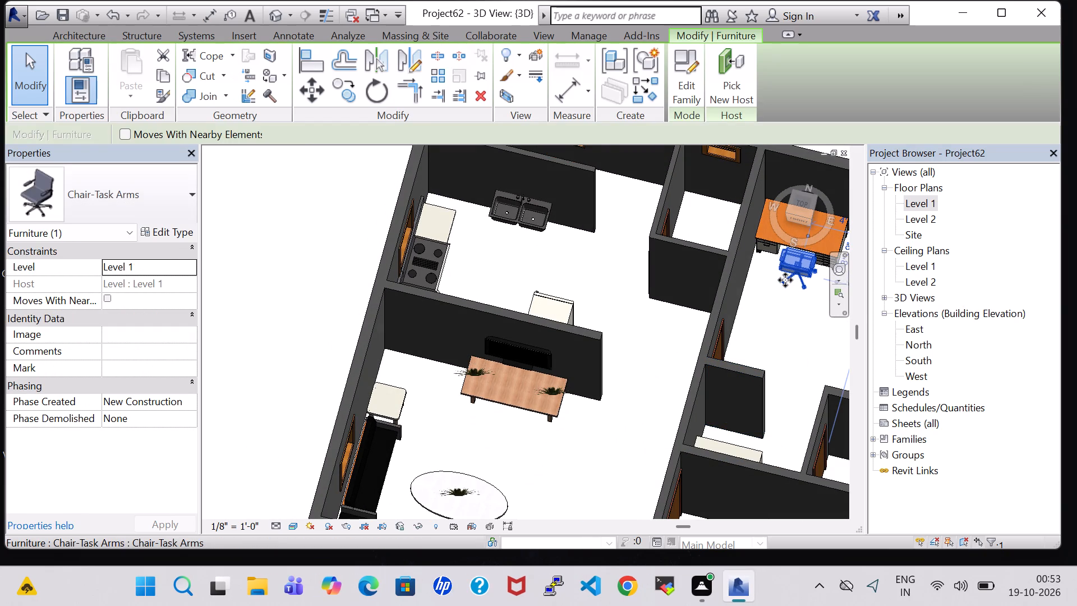
key(Left)
click(785, 320)
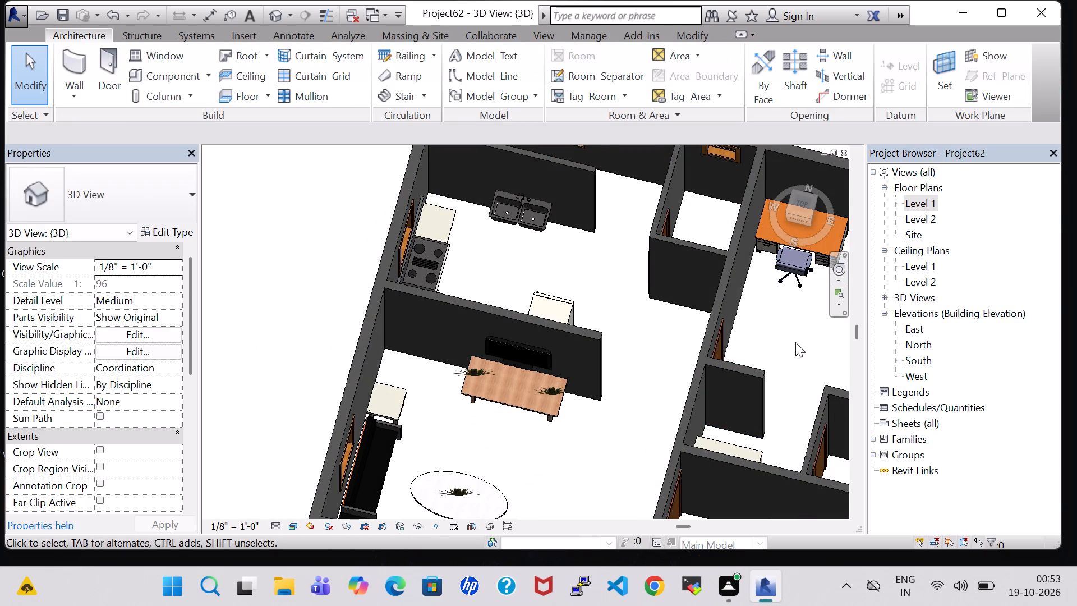
middle_drag(795, 342, 804, 321)
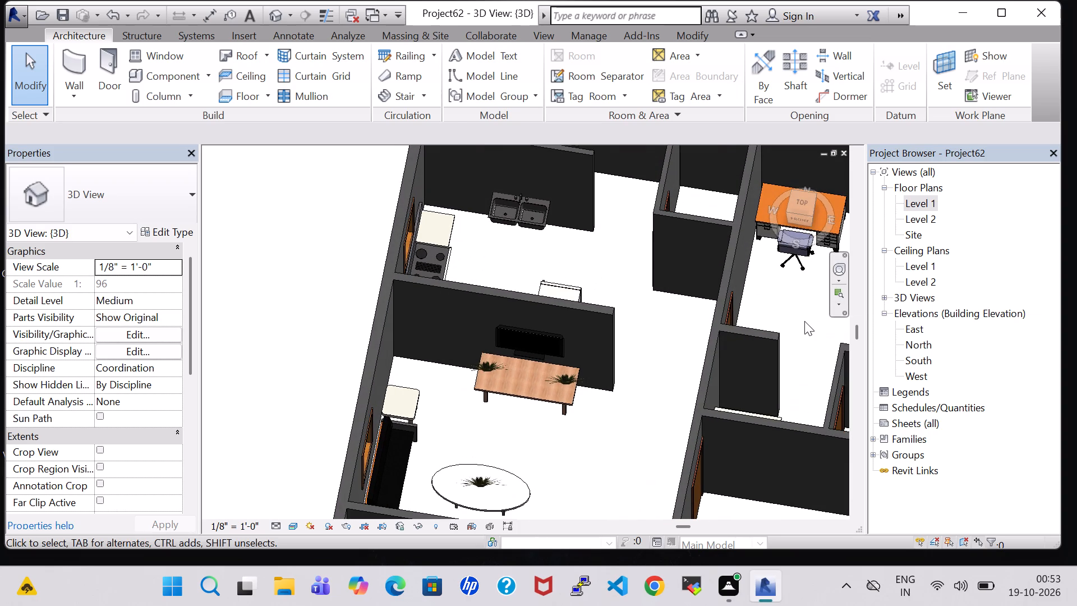
On the Level 1 floor plan, place a similar 32" TV - Flat Screen, rotated 90°, along the northeast bedroom's west wall, north of its door.
double_click(933, 202)
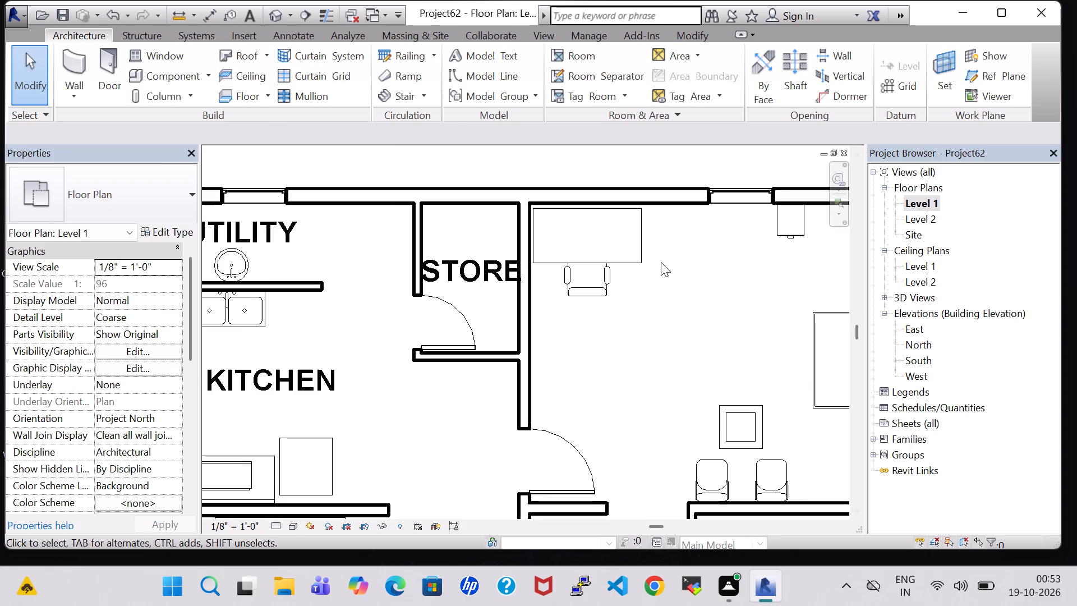
scroll(628, 286, down, 6)
middle_drag(626, 323, 643, 205)
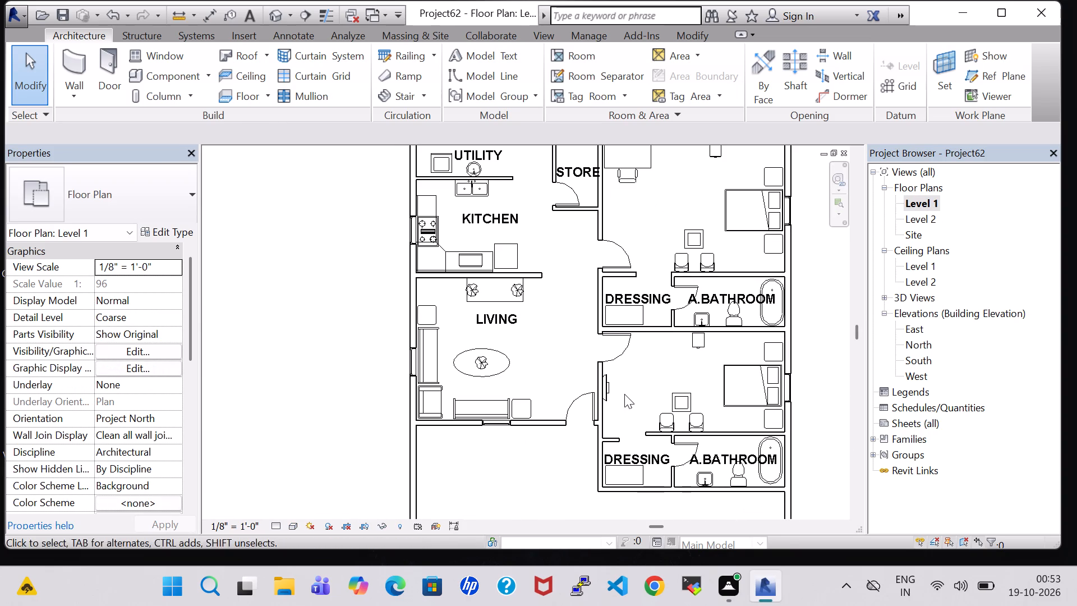
click(610, 390)
right_click(610, 389)
click(687, 298)
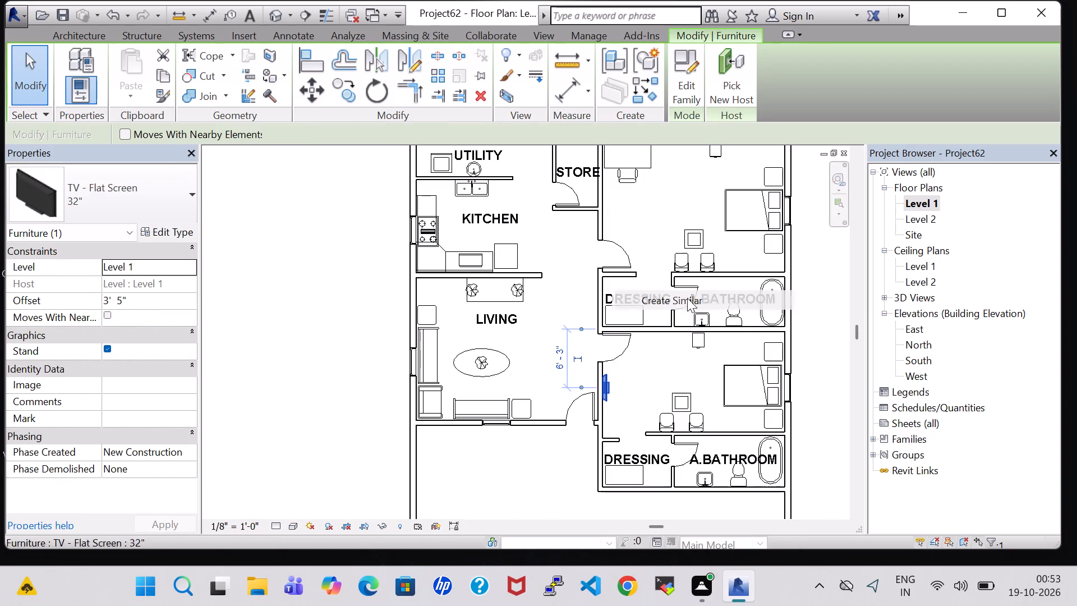
middle_drag(660, 294, 670, 426)
scroll(669, 426, up, 5)
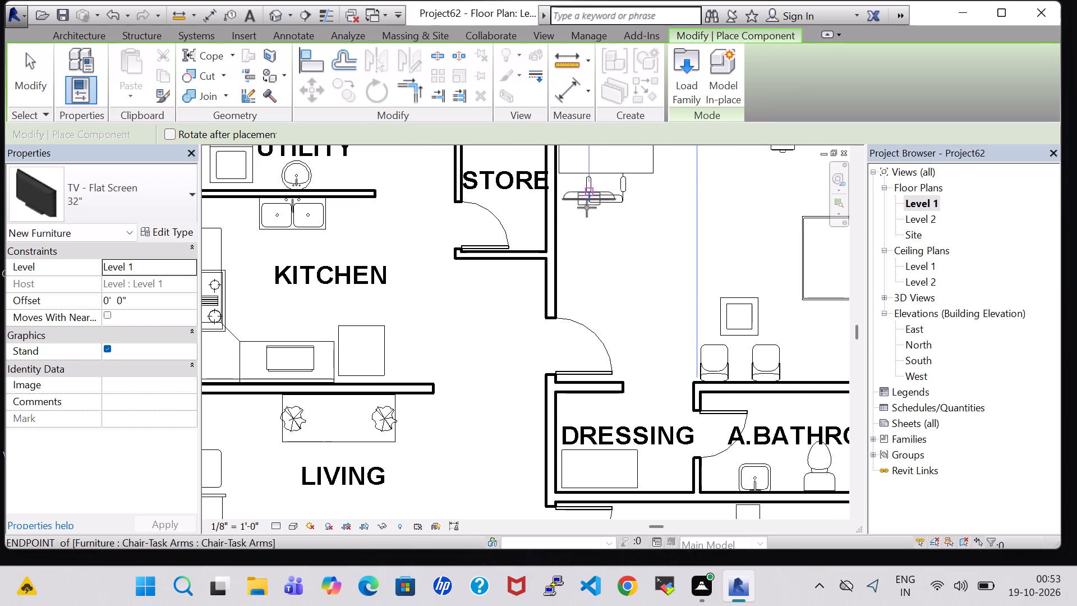
key(space)
scroll(569, 257, up, 6)
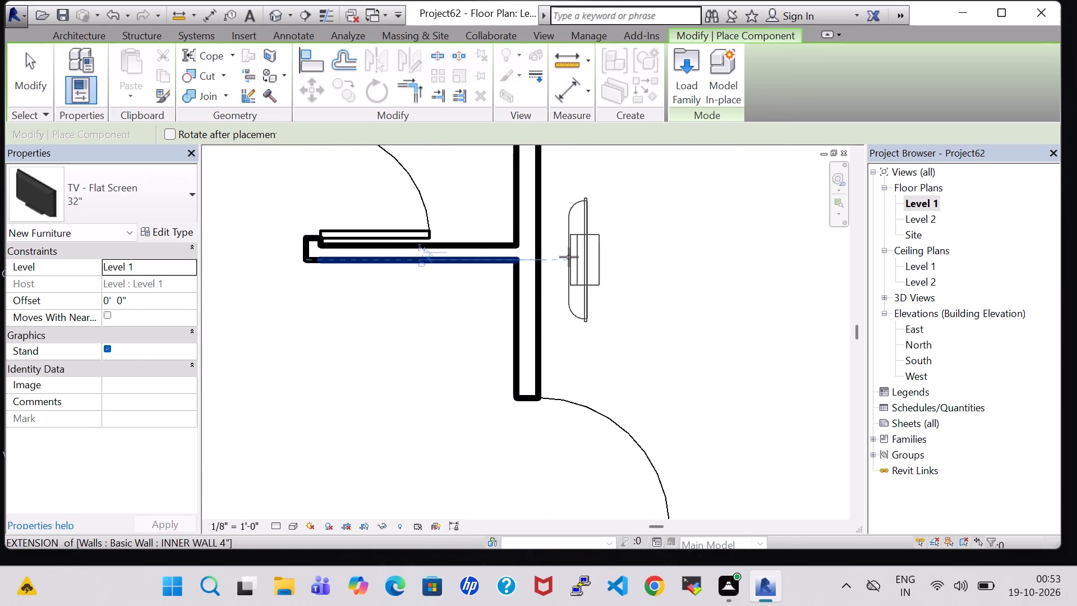
click(546, 251)
key(Escape)
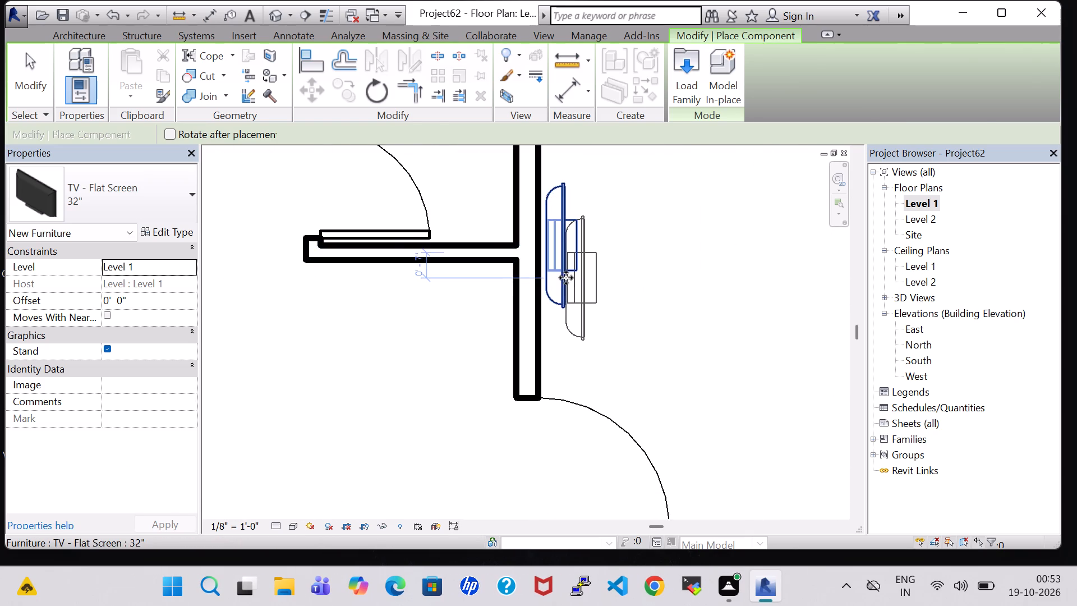
key(Escape)
Nudge the northeast bedroom's TV two increments west, against the wall.
click(566, 273)
key(Left)
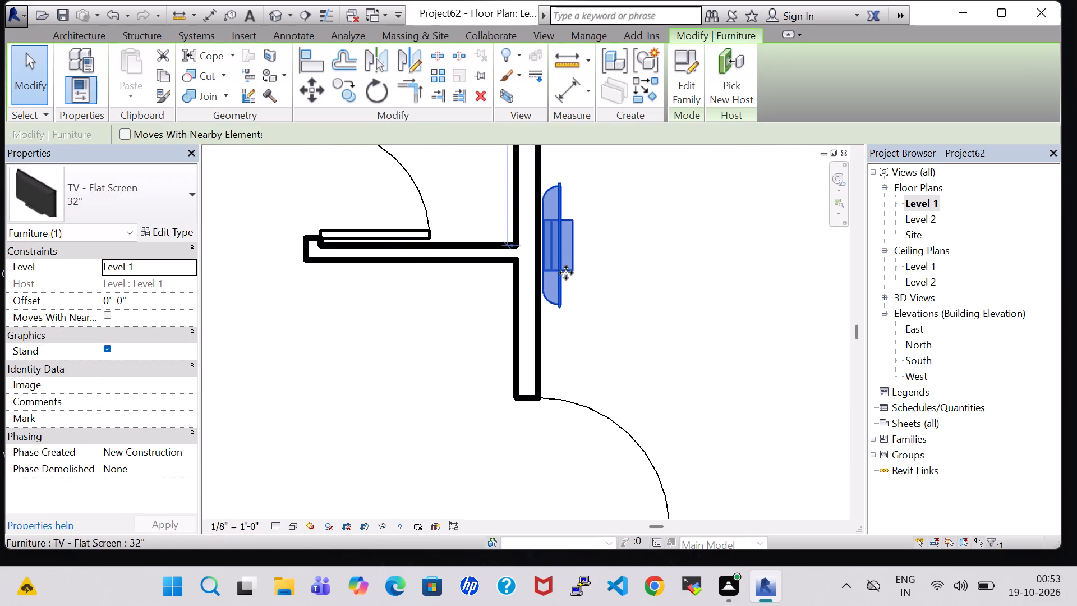
key(Left)
click(678, 323)
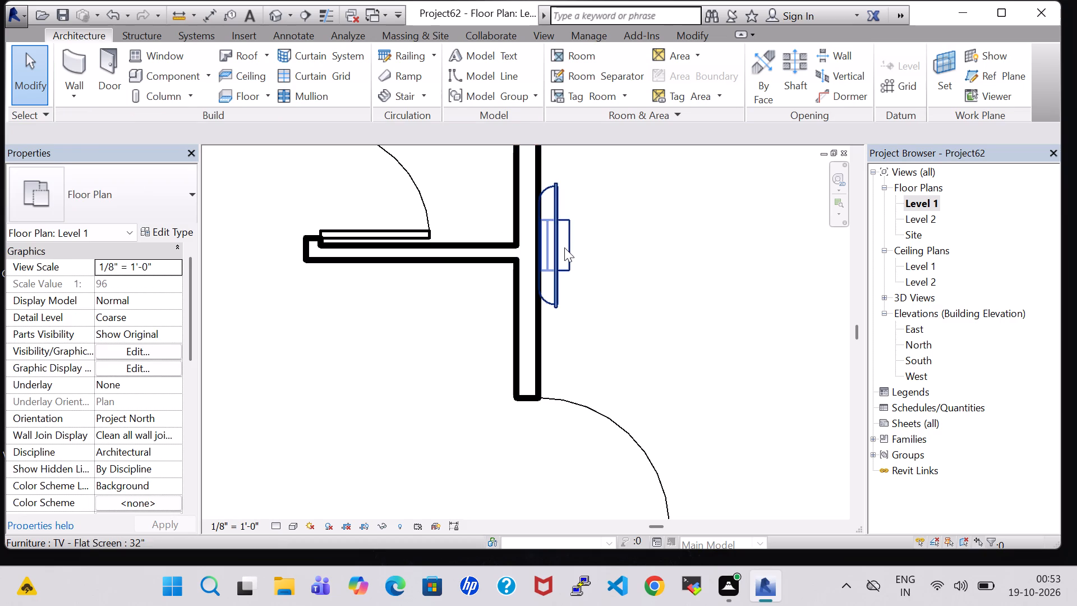
Set the offset of the northeast bedroom's TV to 3' 0".
click(564, 247)
click(109, 300)
click(109, 300)
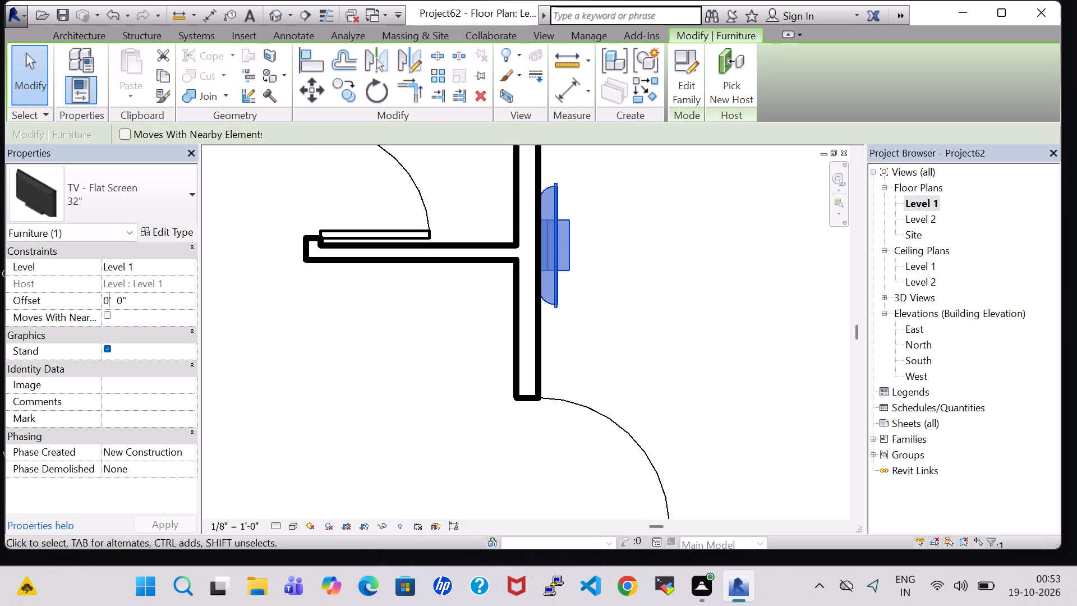
key(BackSpace)
key(3)
click(171, 525)
click(680, 356)
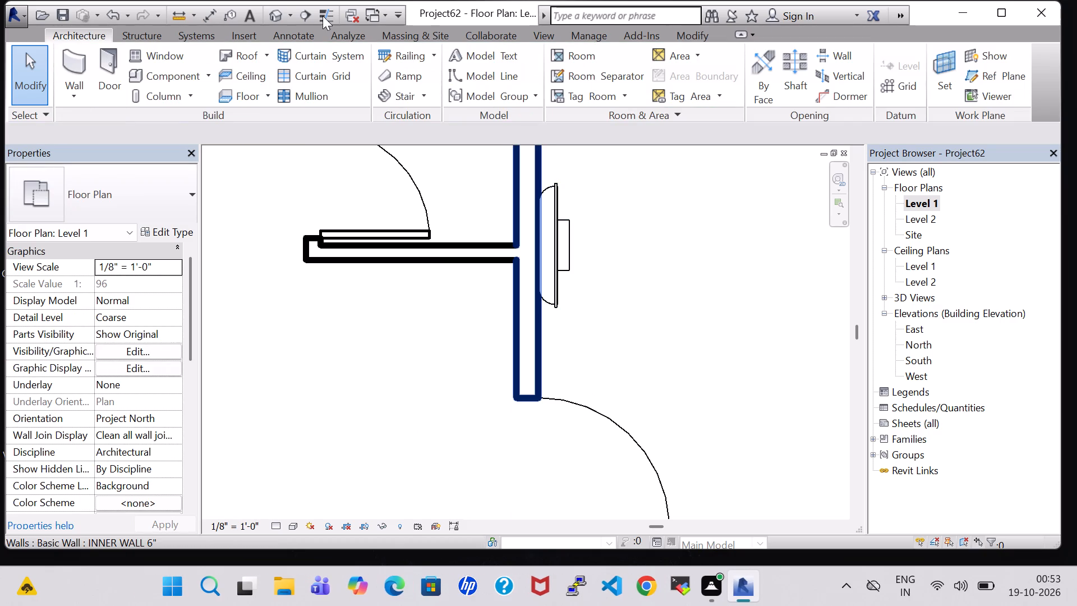
Check the northeast bedroom's TV and furniture in the 3D view and return to the Level 1 floor plan.
click(269, 7)
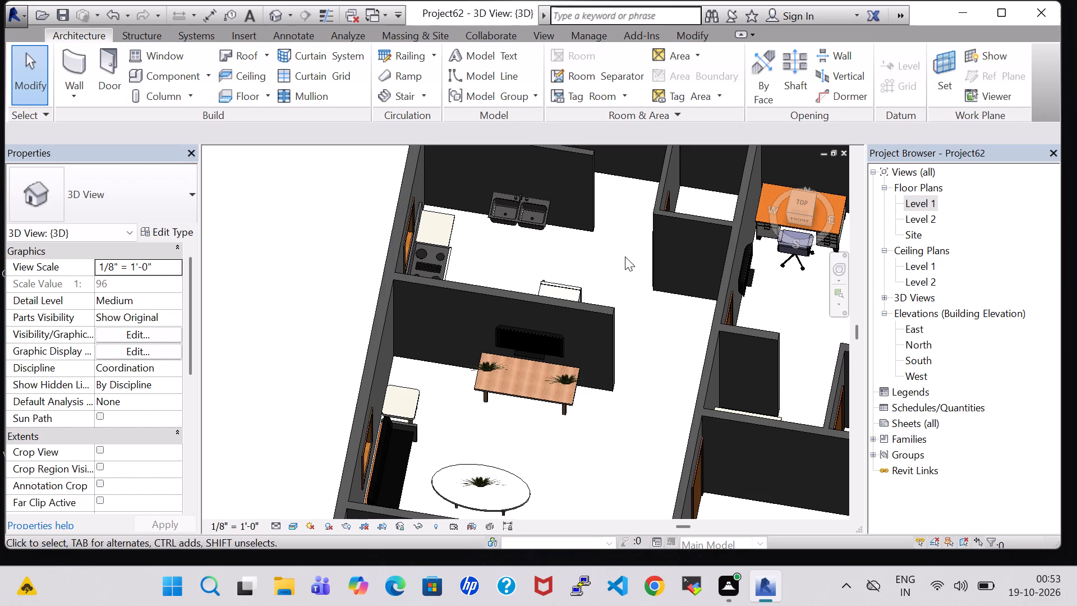
shift+middle_drag(793, 306, 690, 265)
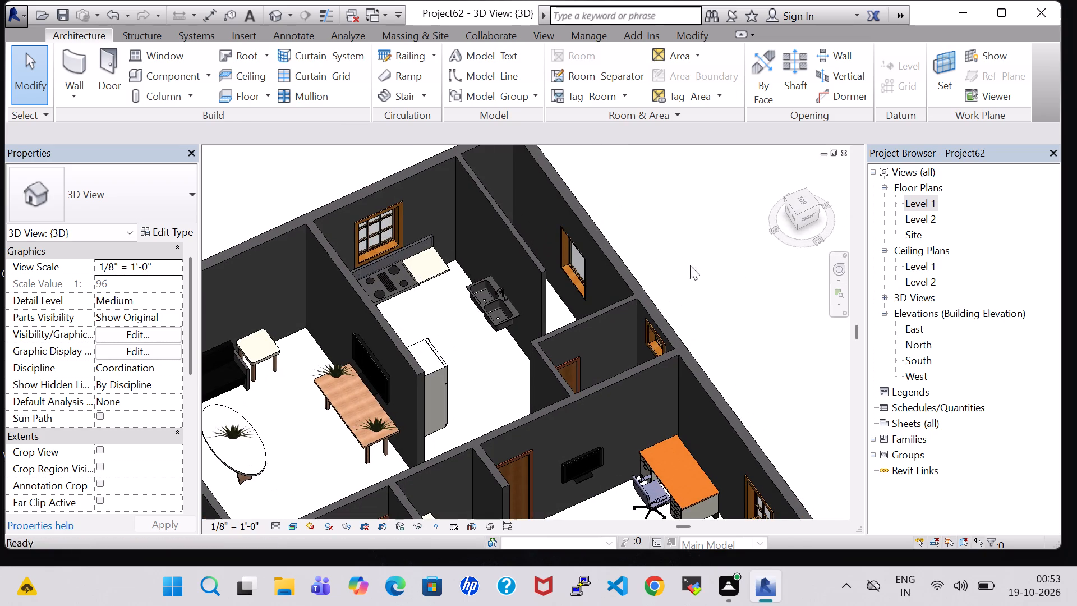
middle_drag(692, 420, 603, 238)
shift+middle_drag(571, 392, 538, 391)
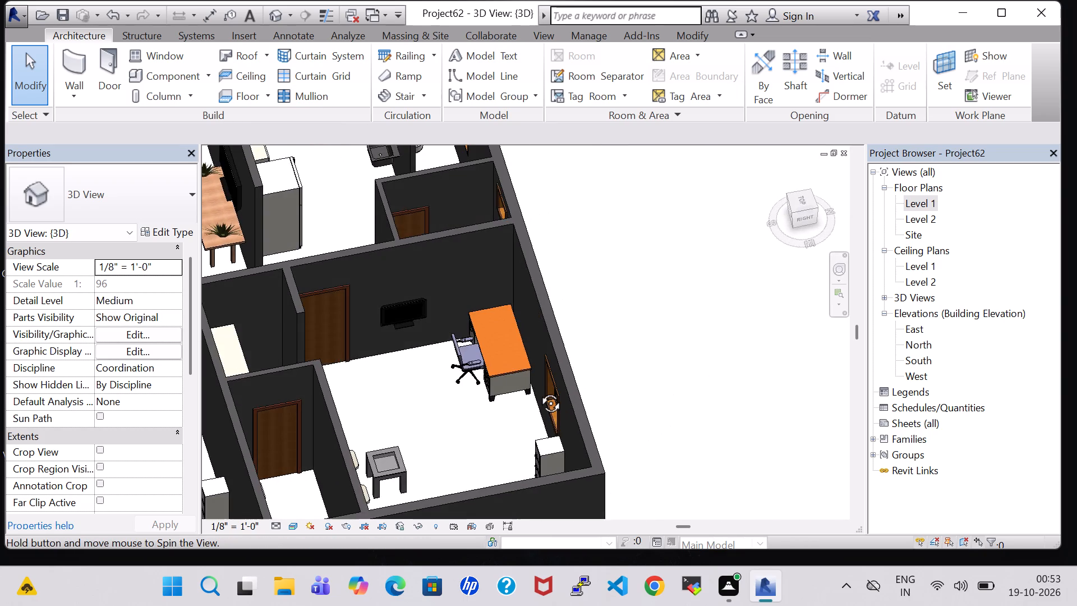
shift+middle_drag(538, 391, 522, 410)
middle_drag(413, 443, 406, 293)
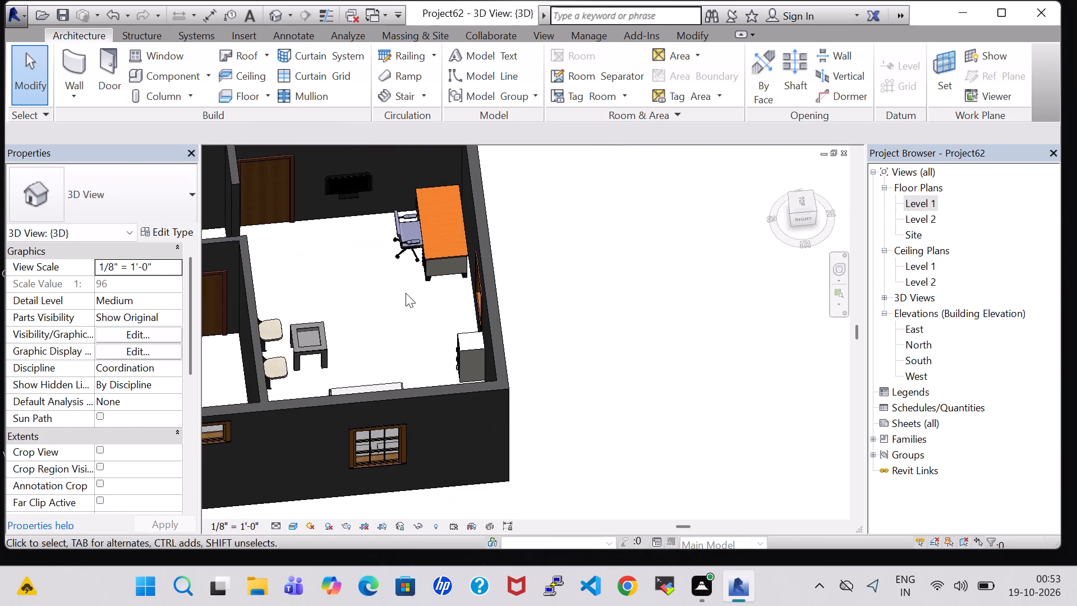
middle_drag(402, 293, 406, 422)
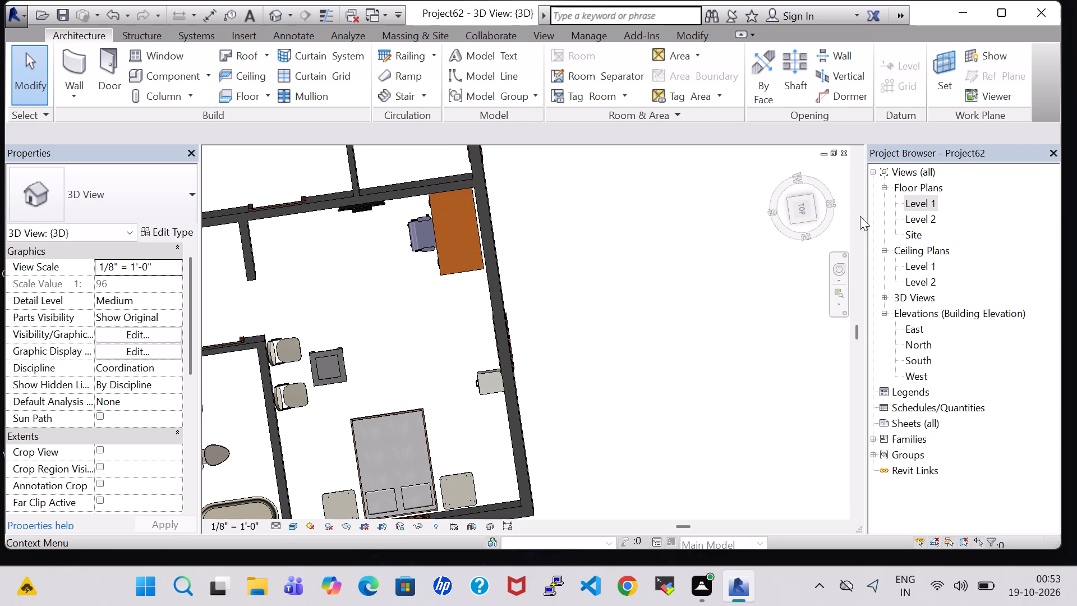
double_click(925, 208)
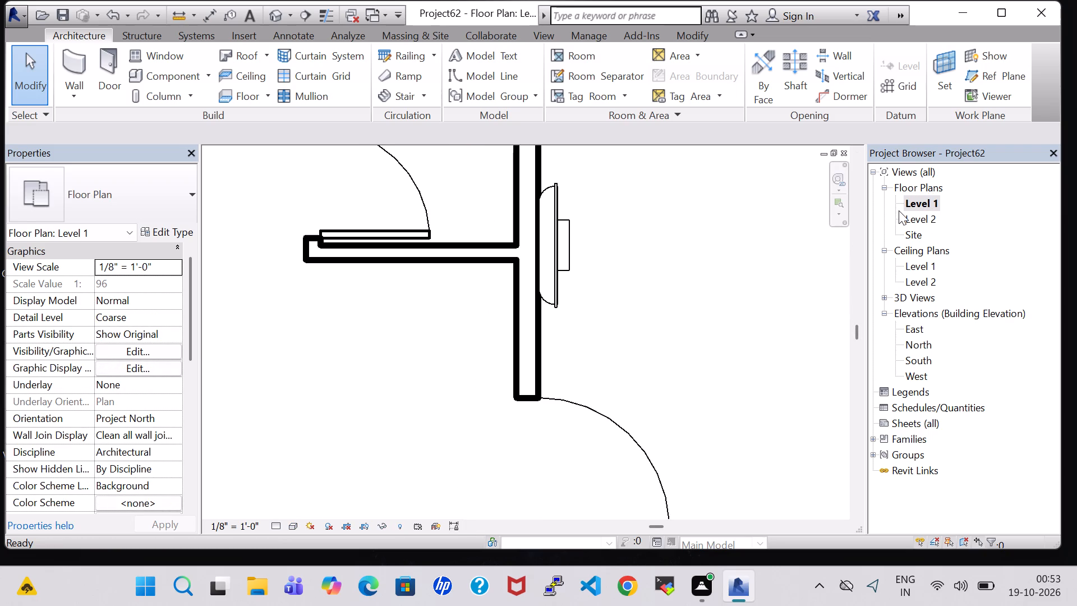
Place a tagged room in the middle of the northeast bedroom.
scroll(841, 383, down, 1)
scroll(719, 356, down, 10)
middle_drag(715, 362, 697, 357)
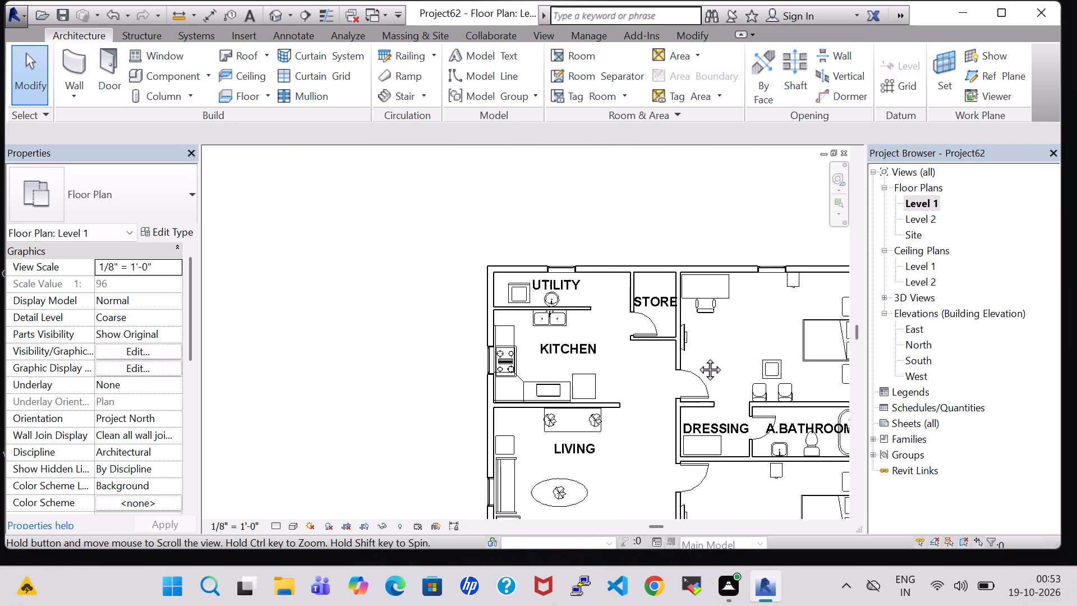
middle_drag(697, 357, 609, 332)
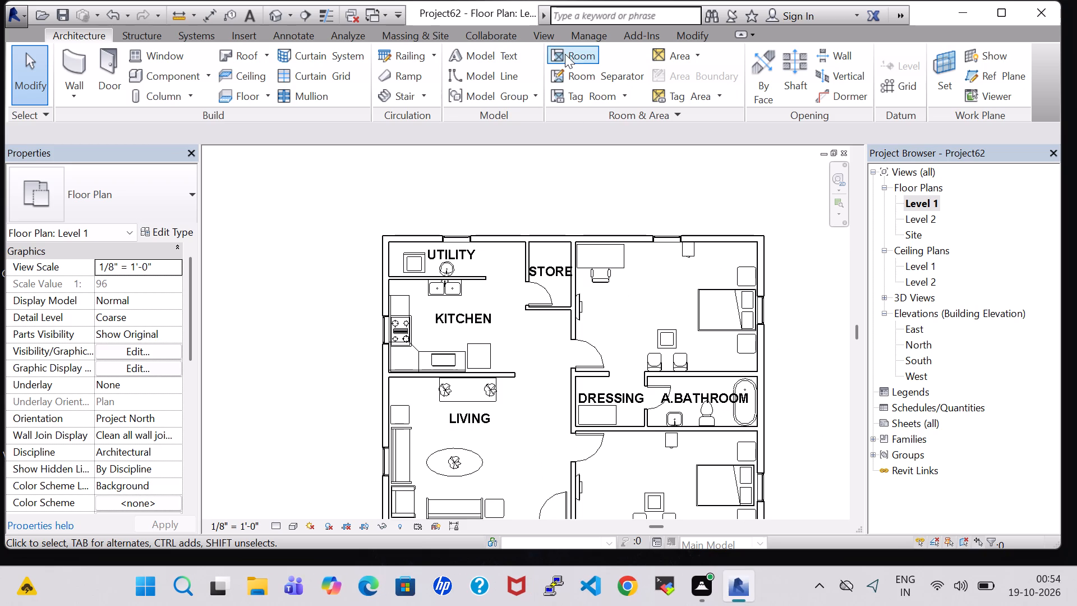
click(581, 54)
click(664, 312)
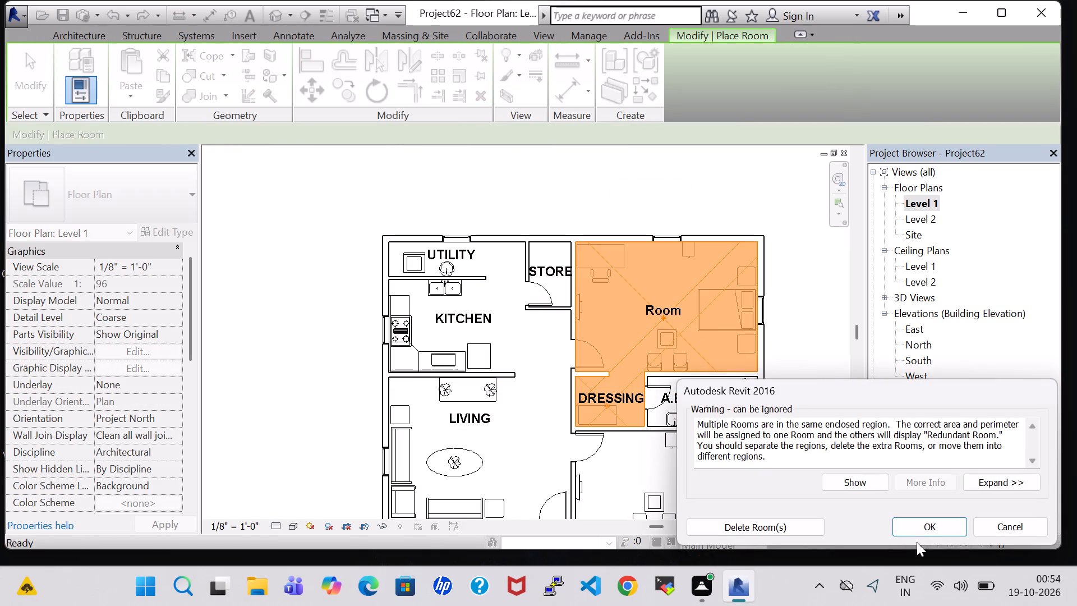
click(943, 524)
key(Escape)
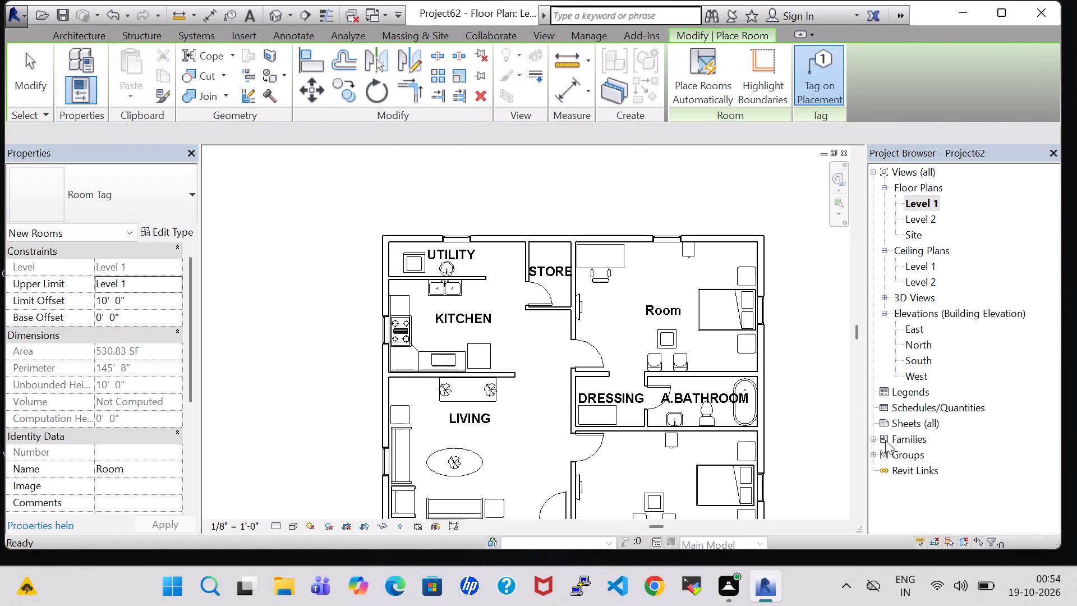
key(Escape)
Name the new northeast room BEDROOM and nudge its tag one increment west, away from the bed.
double_click(669, 302)
key(BackSpace)
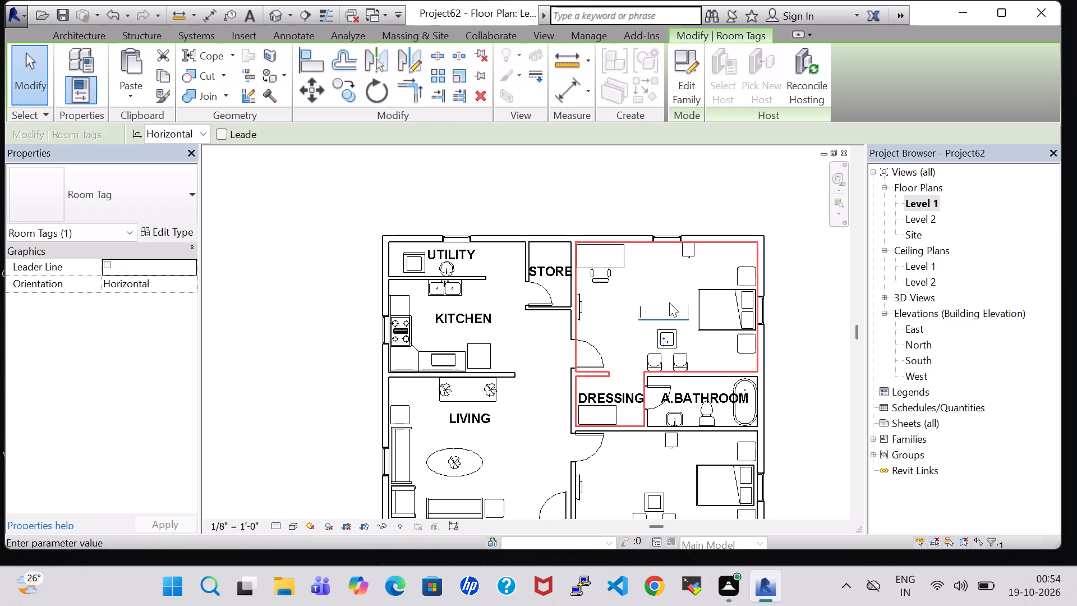
text(BEDROOM)
key(Return)
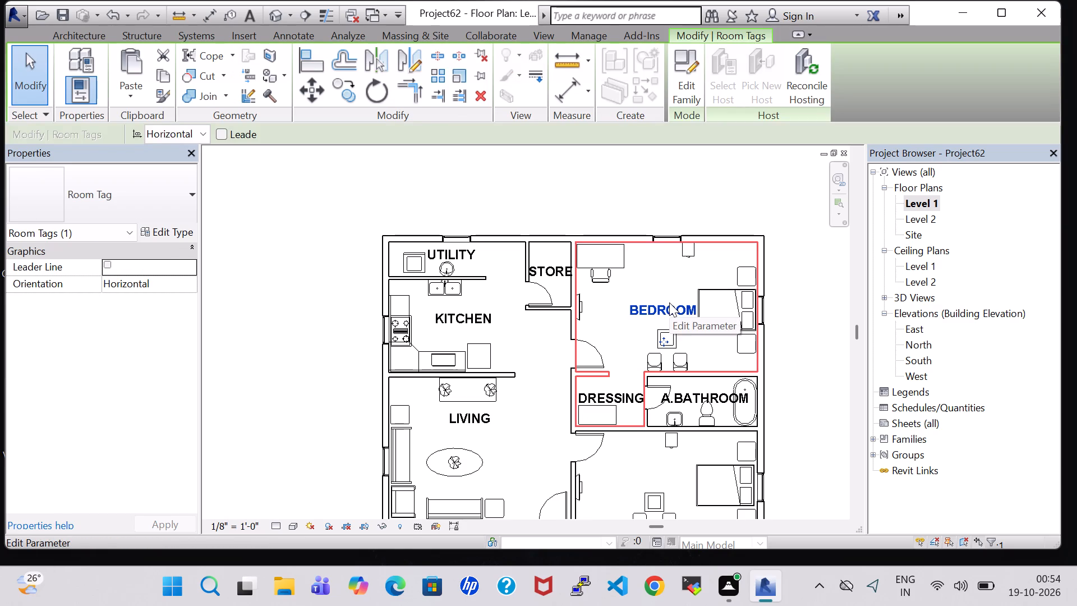
key(Left)
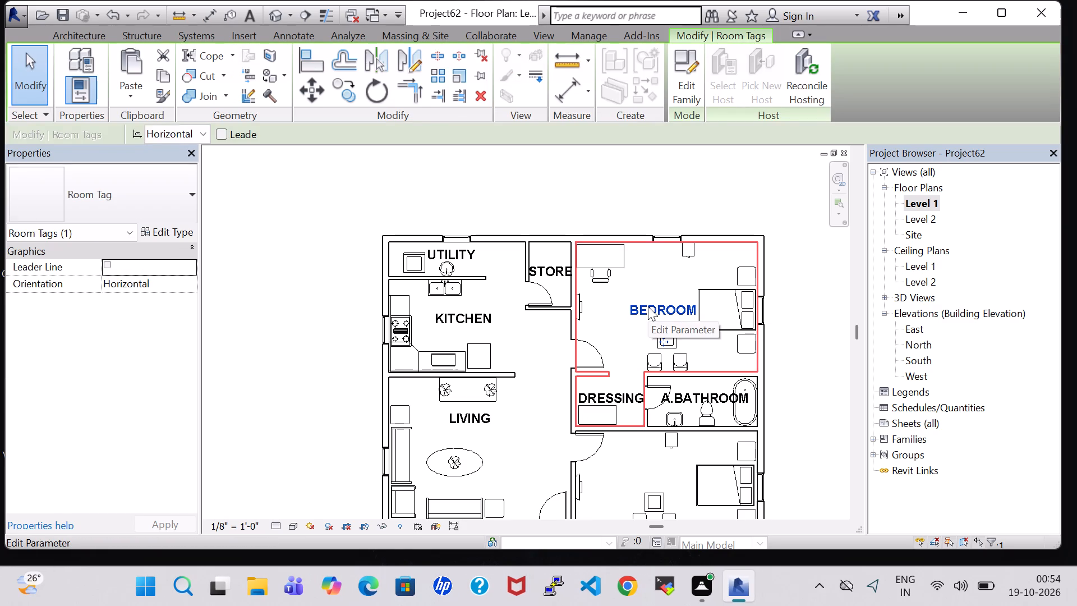
click(807, 352)
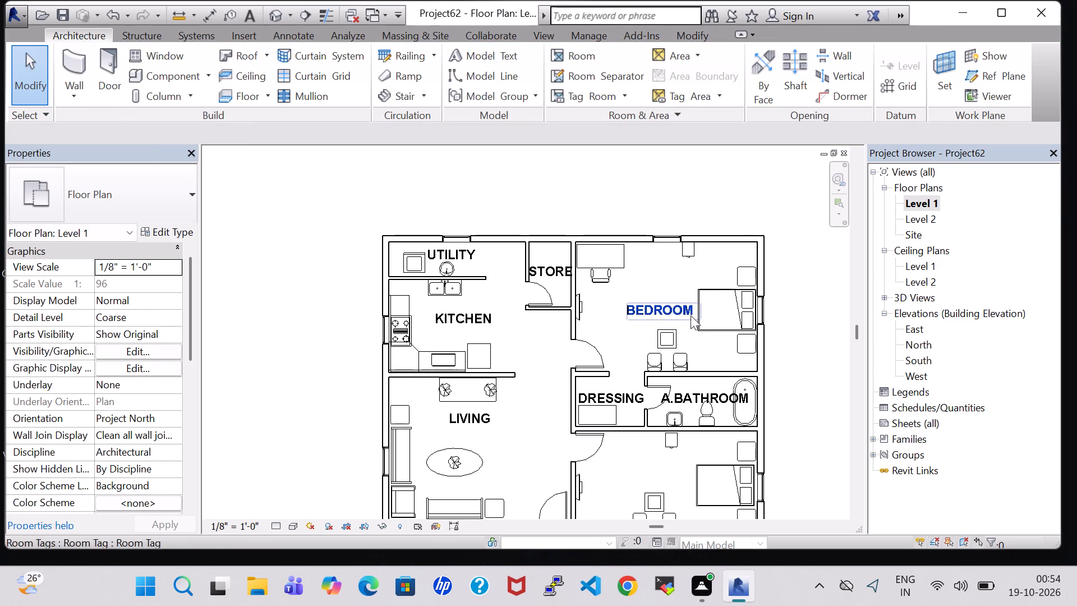
Load the Shelving family from the Furniture library's Storage folder.
click(177, 78)
click(675, 79)
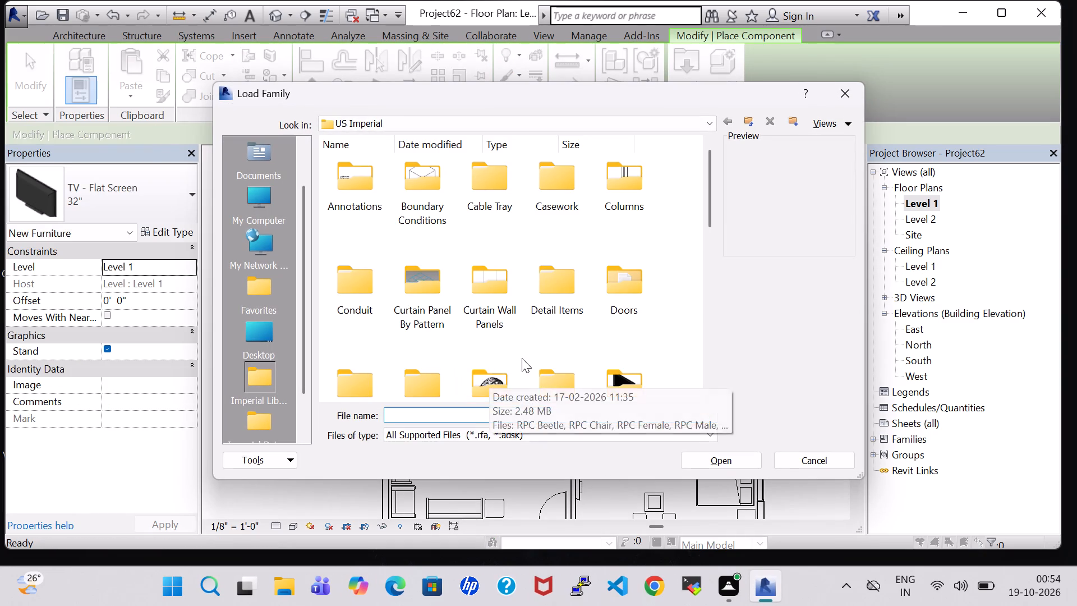
double_click(642, 383)
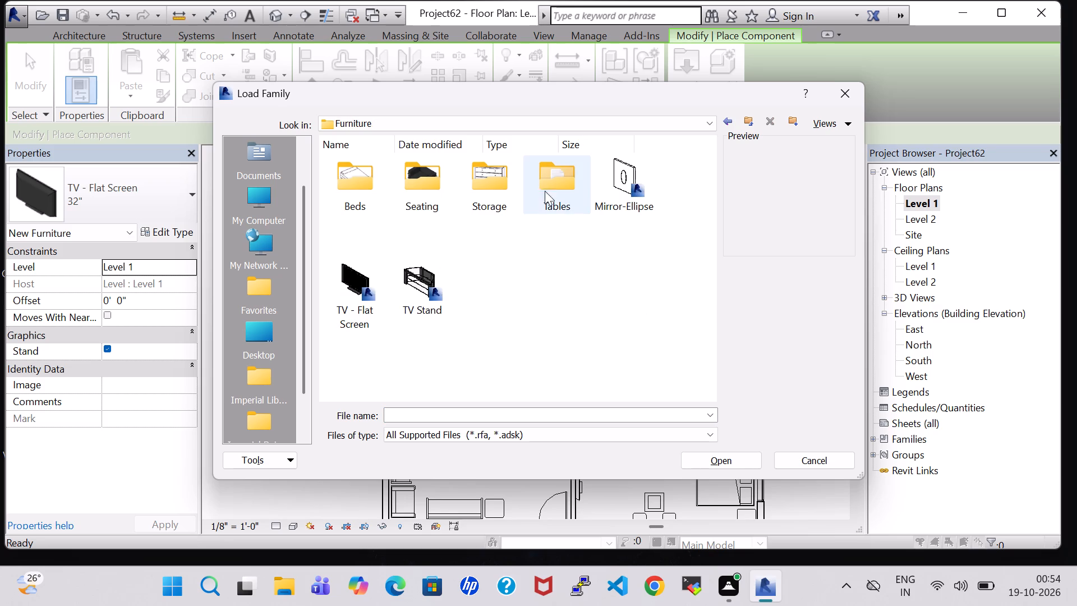
double_click(550, 181)
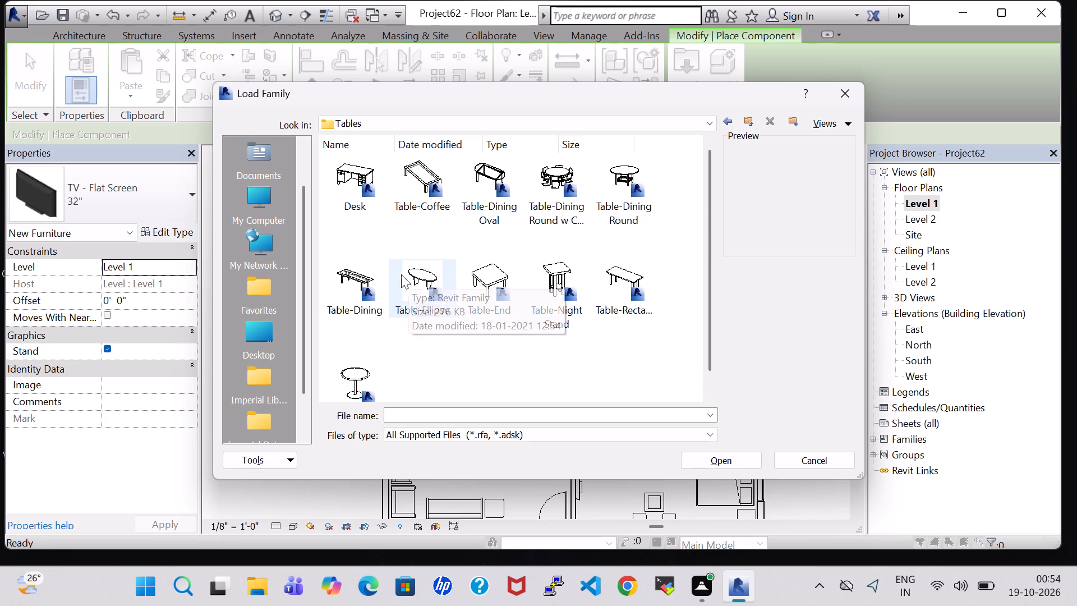
click(733, 123)
double_click(470, 168)
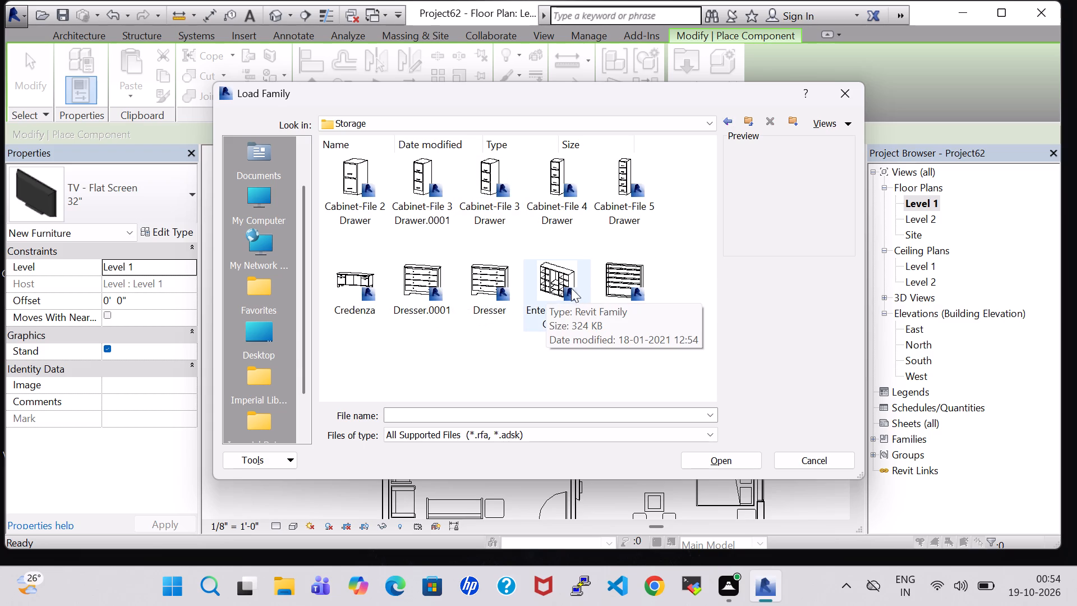
click(616, 282)
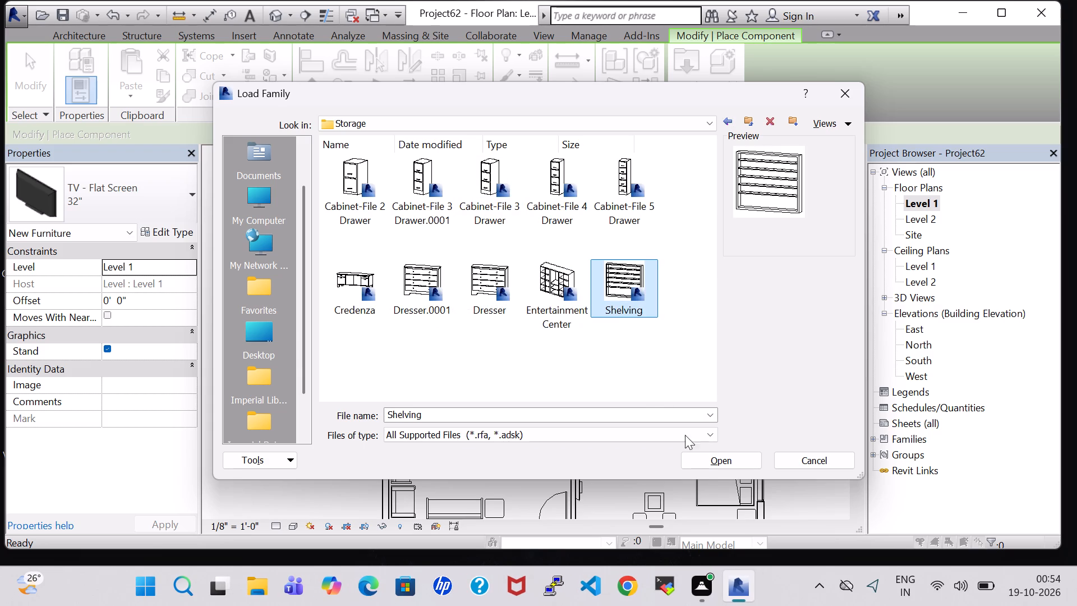
click(698, 458)
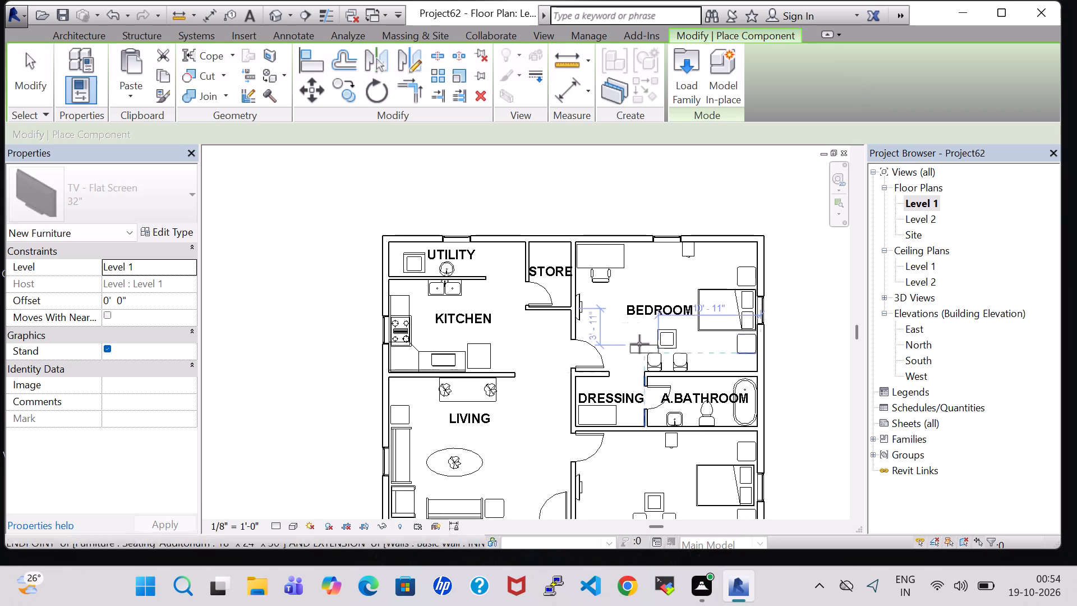
Place one 36" x 10" x 72" Shelving unit in the STORE room, parallel to and near its north wall.
scroll(546, 258, up, 2)
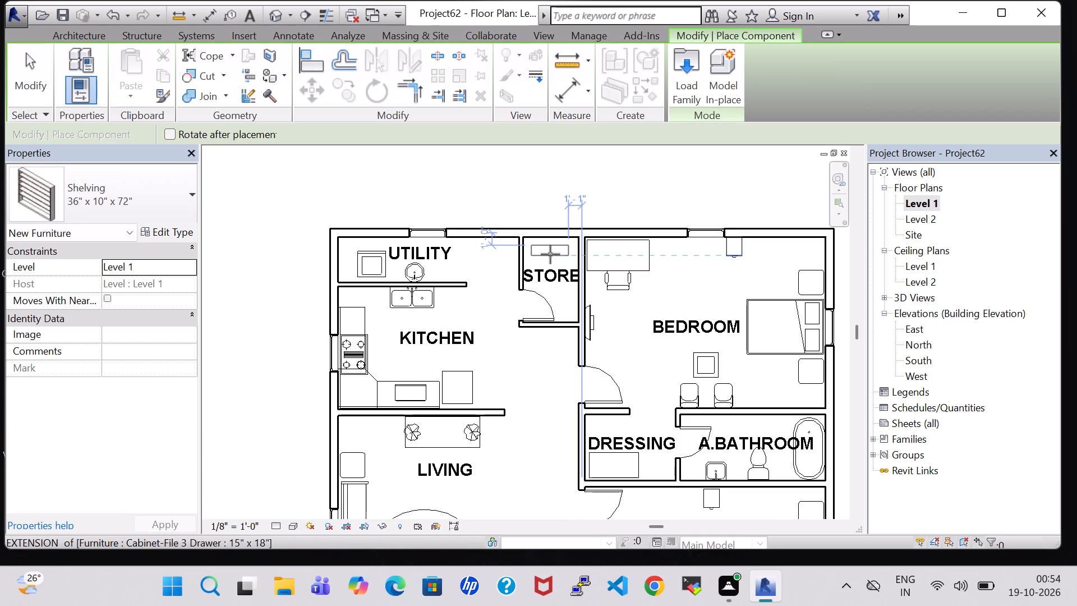
click(550, 254)
key(Escape)
key(Escape)
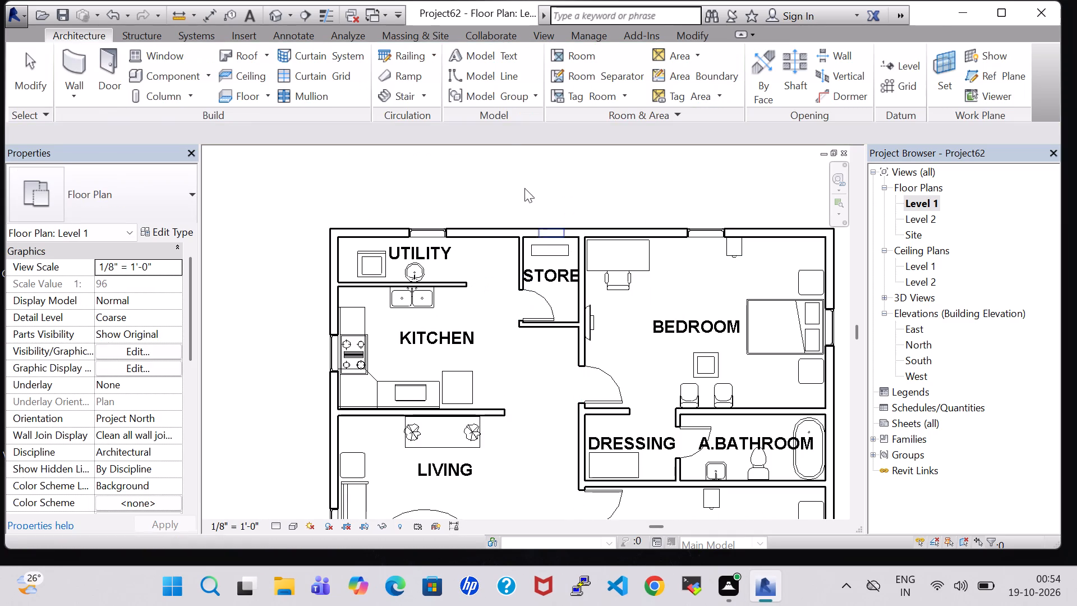
Examine the furnished rooms and the store's shelving in the 3D view, and return to the Level 1 plan to inspect the southern walls.
click(282, 6)
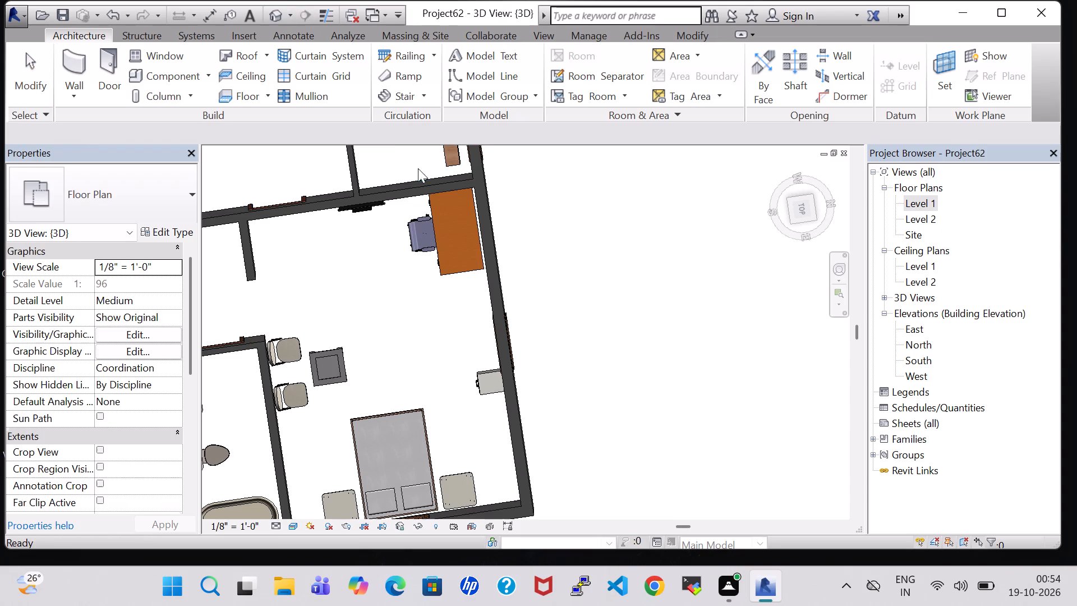
scroll(453, 228, down, 1)
middle_drag(412, 323, 570, 265)
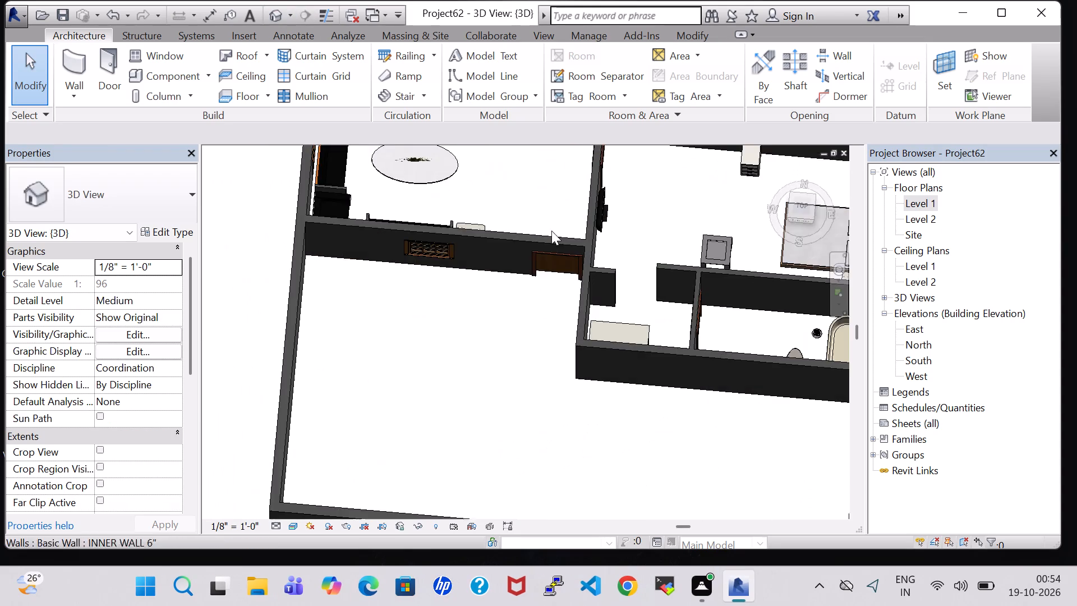
middle_drag(553, 187, 463, 605)
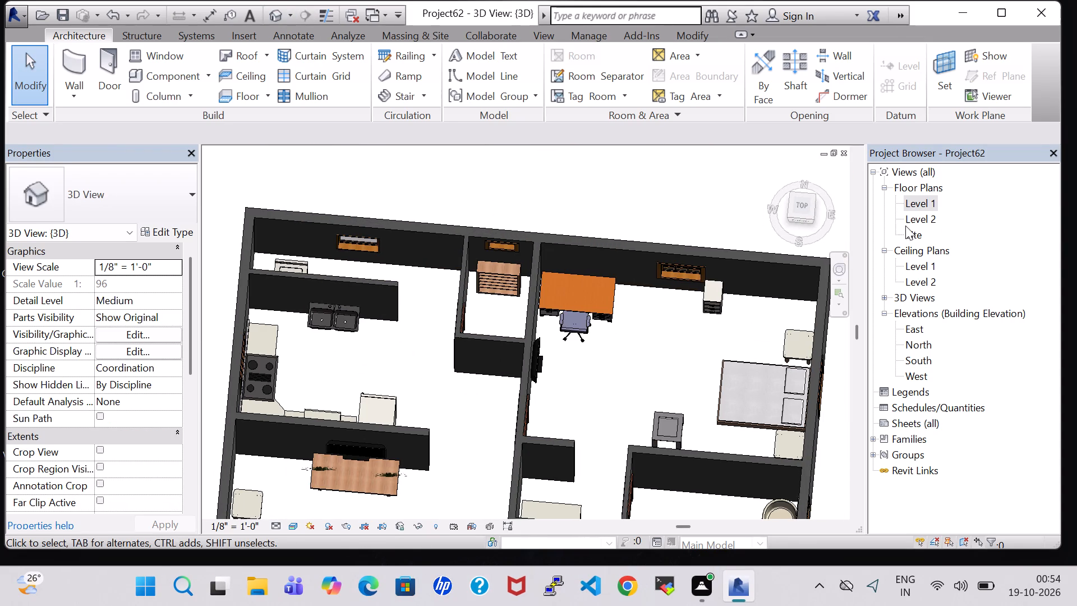
double_click(923, 209)
scroll(643, 288, down, 2)
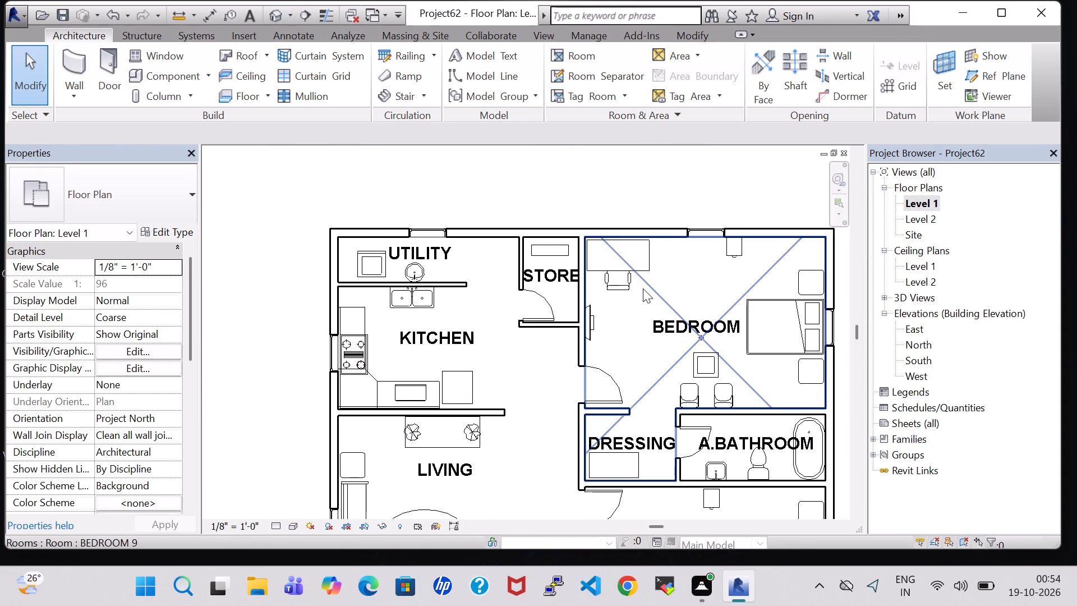
scroll(643, 288, down, 3)
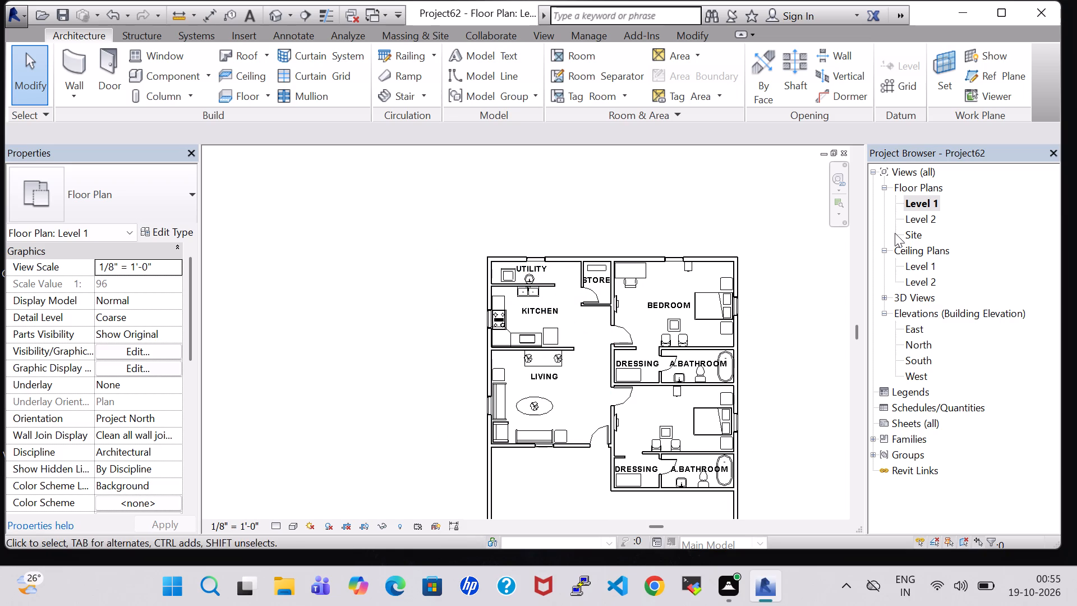
middle_drag(819, 415, 829, 333)
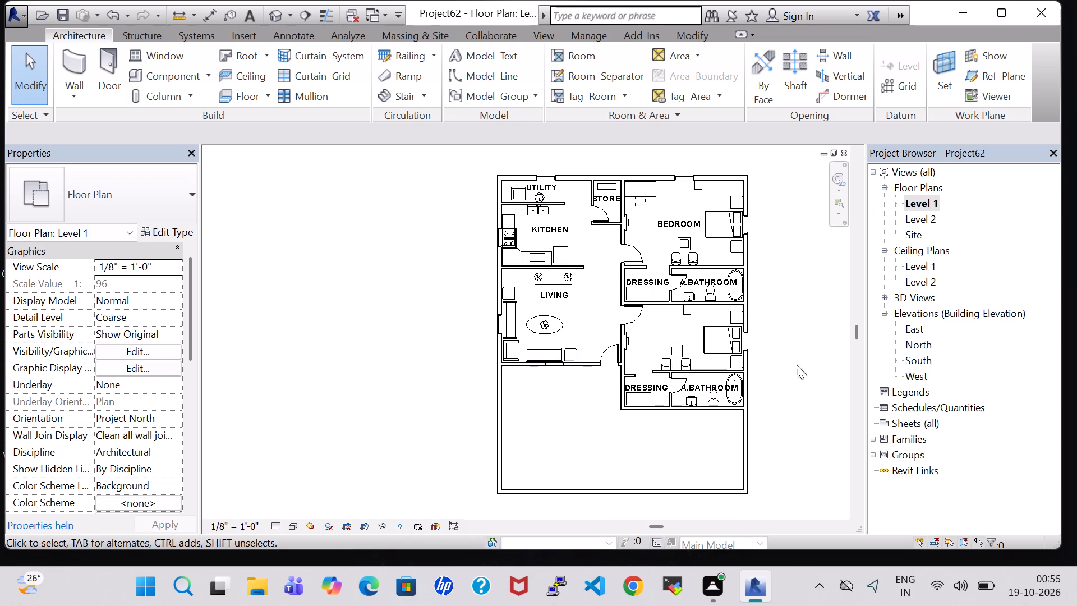
click(748, 466)
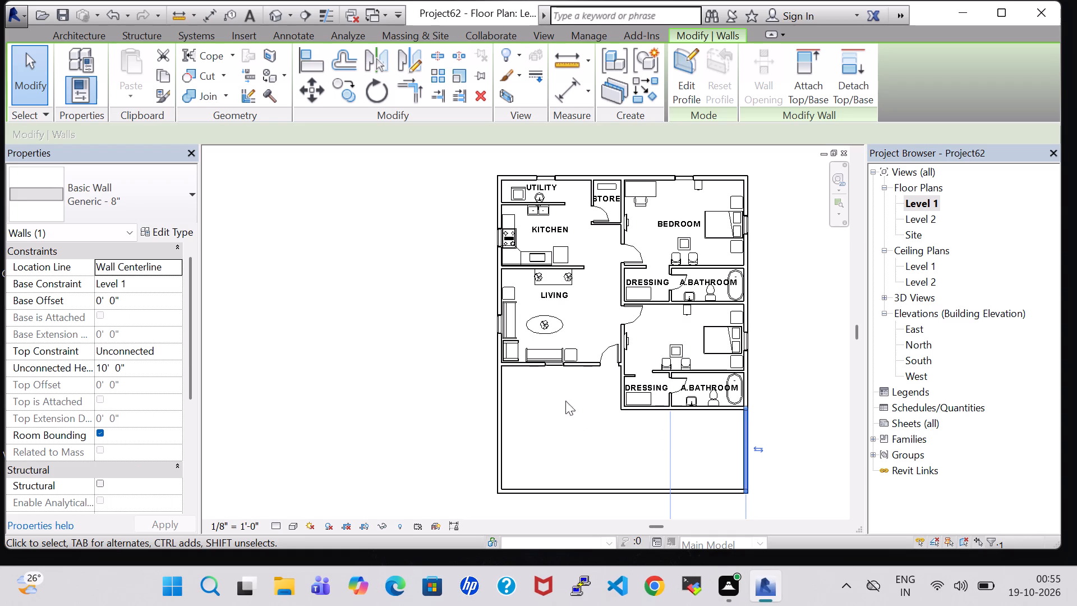
click(319, 300)
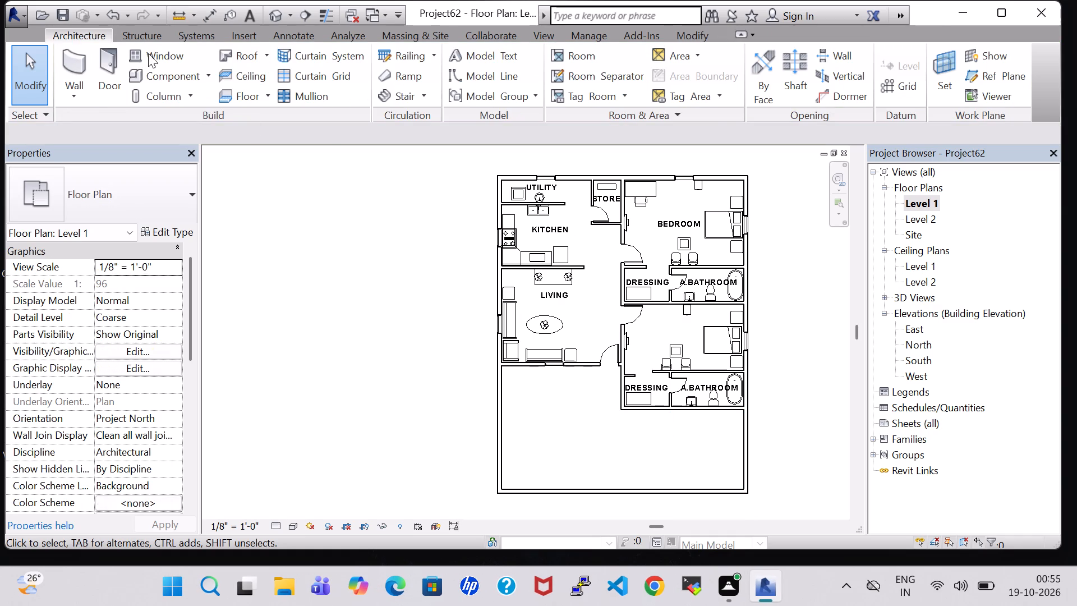
Load the RPC Beetle family from the US Imperial library's Entourage folder.
click(176, 72)
click(689, 85)
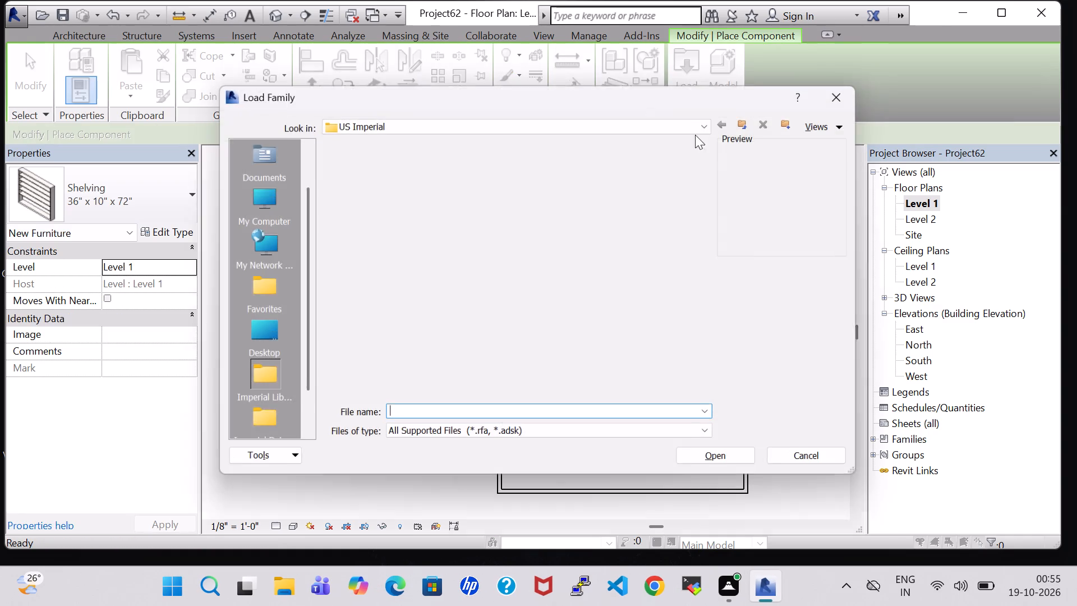
scroll(556, 323, down, 1)
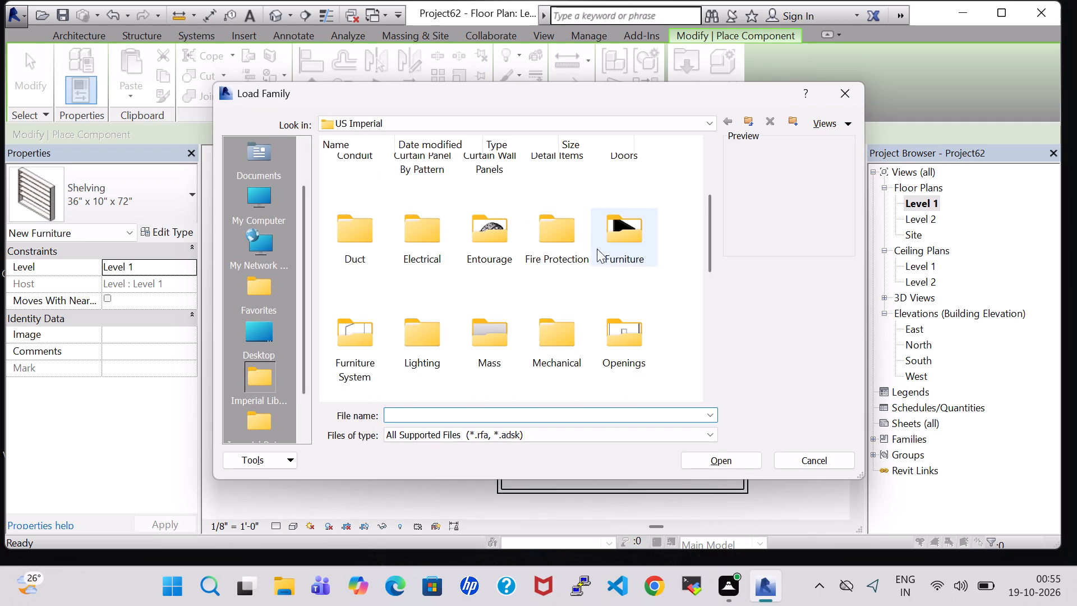
double_click(491, 238)
click(363, 186)
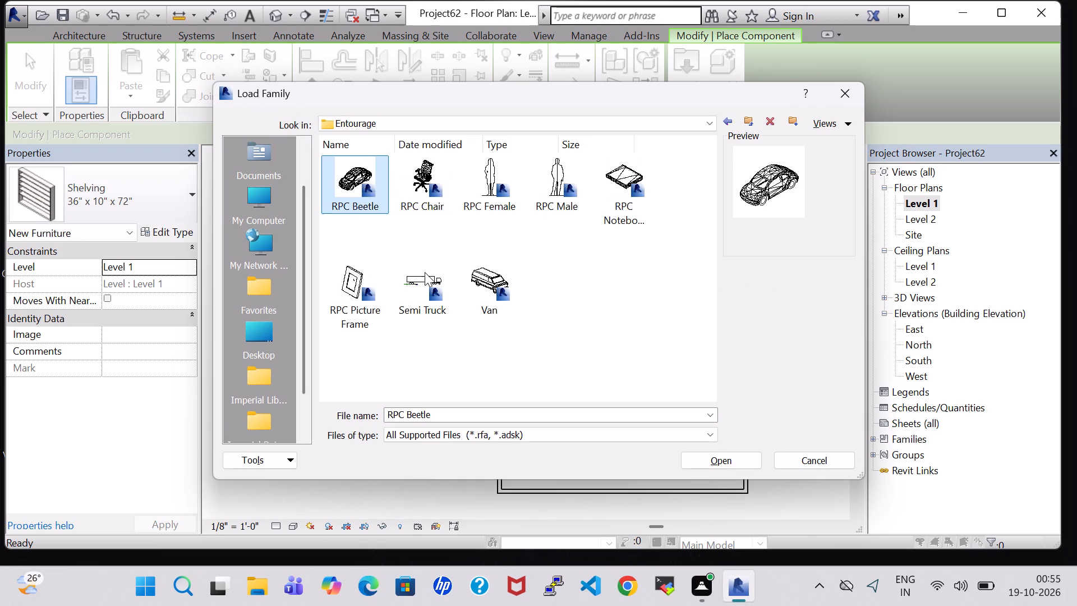
click(702, 461)
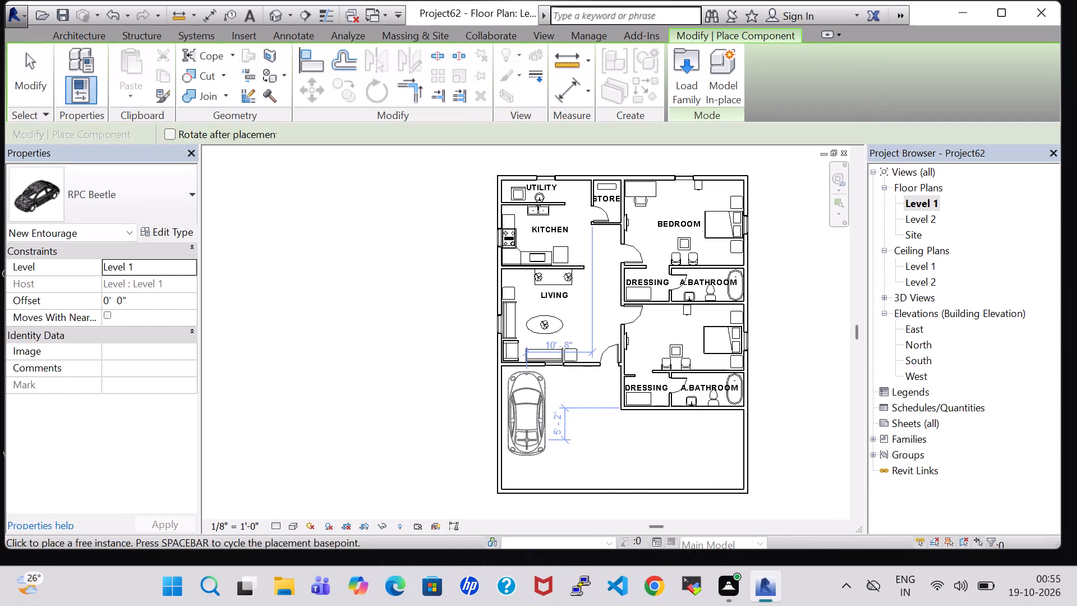
Place the RPC Beetle car south of the living room, parallel to and close beside the west outer wall.
scroll(527, 440, up, 6)
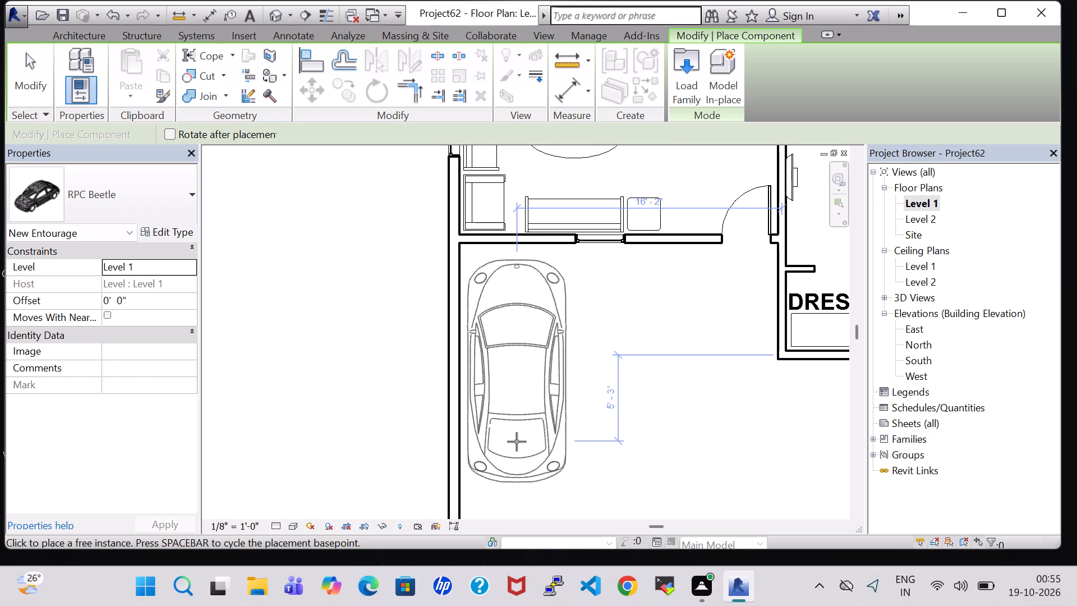
click(517, 442)
key(Escape)
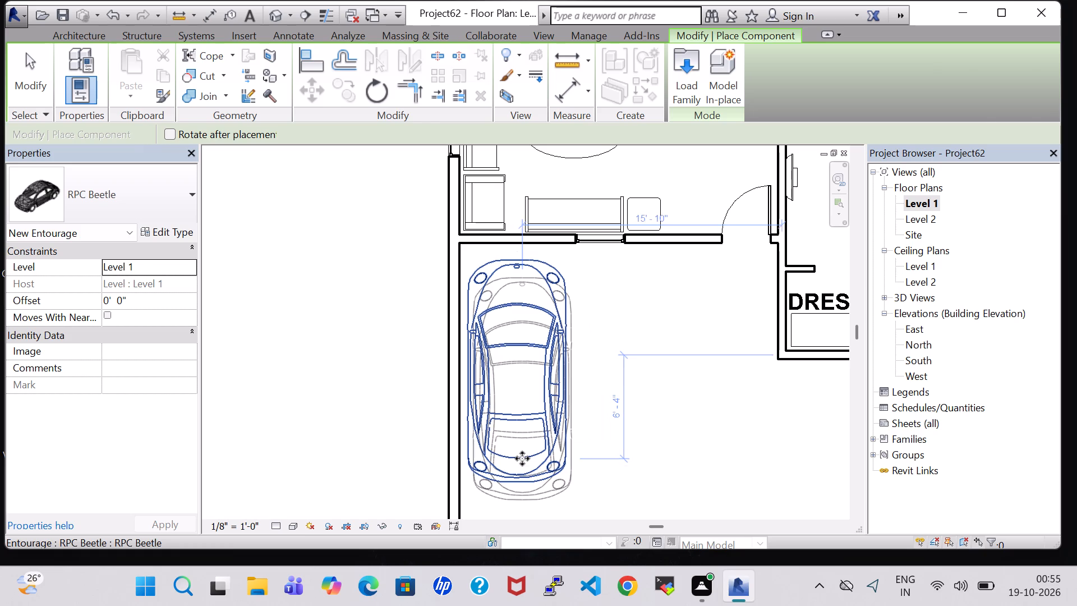
key(Escape)
click(531, 407)
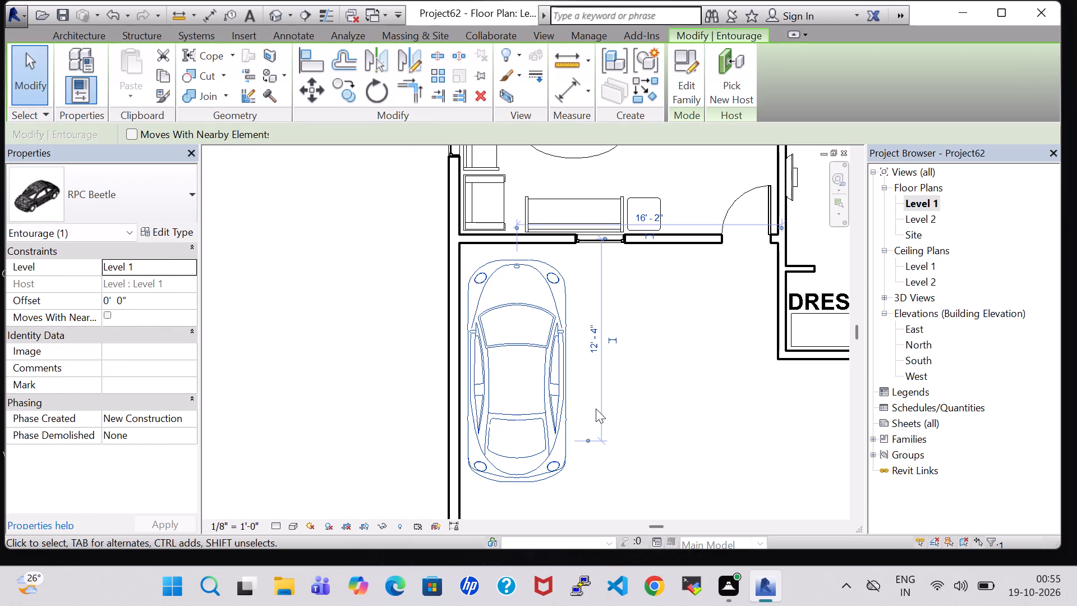
Nudge the house's south outer wall fourteen increments north, closer to the back of the car.
scroll(647, 364, down, 3)
click(634, 502)
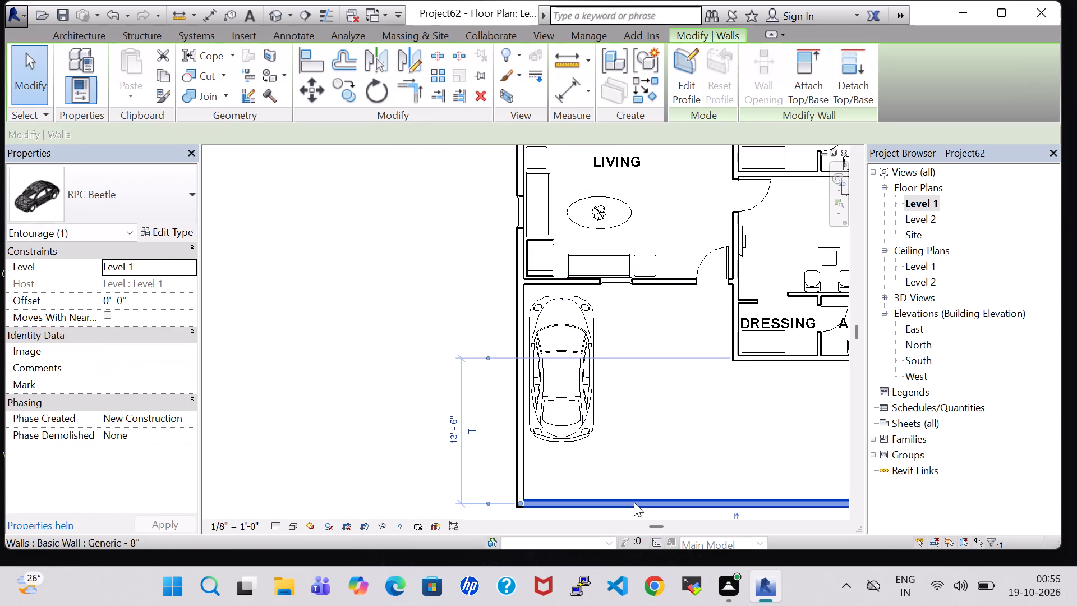
key(Up)
key(Up)
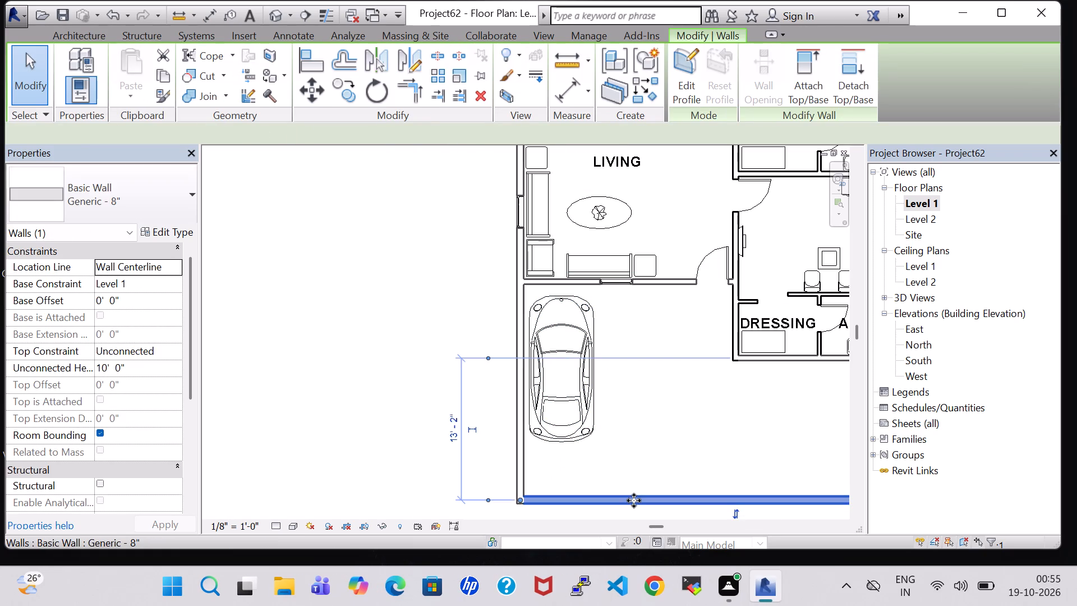
key(Up)
key(Up)
key(Up)
key(Up)
key(Up)
key(Up)
key(Up)
key(Up)
key(Up)
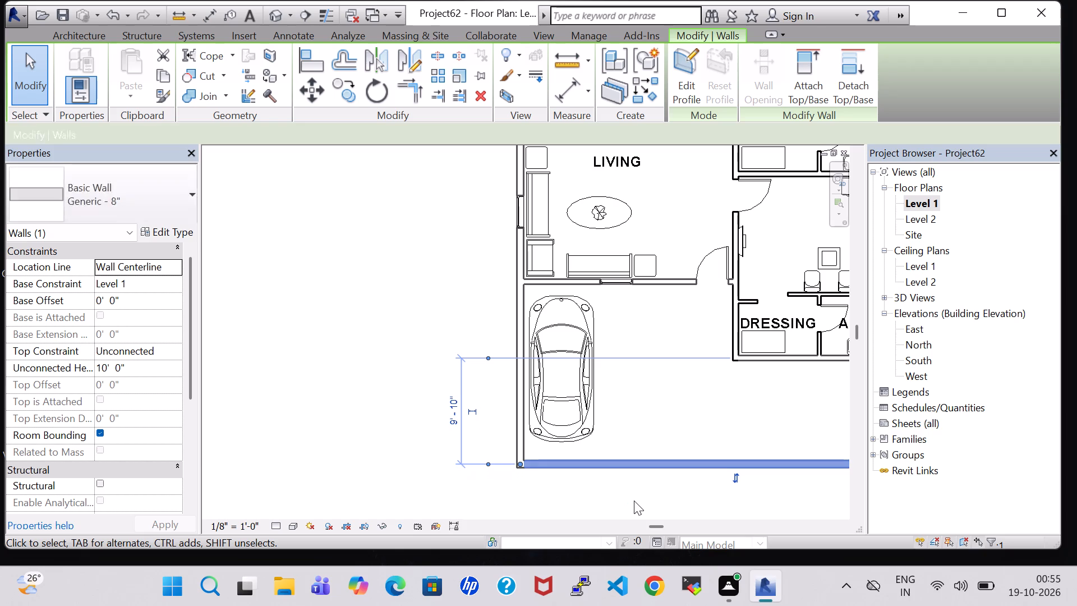
key(Up)
key(Up)
key(Up)
click(658, 393)
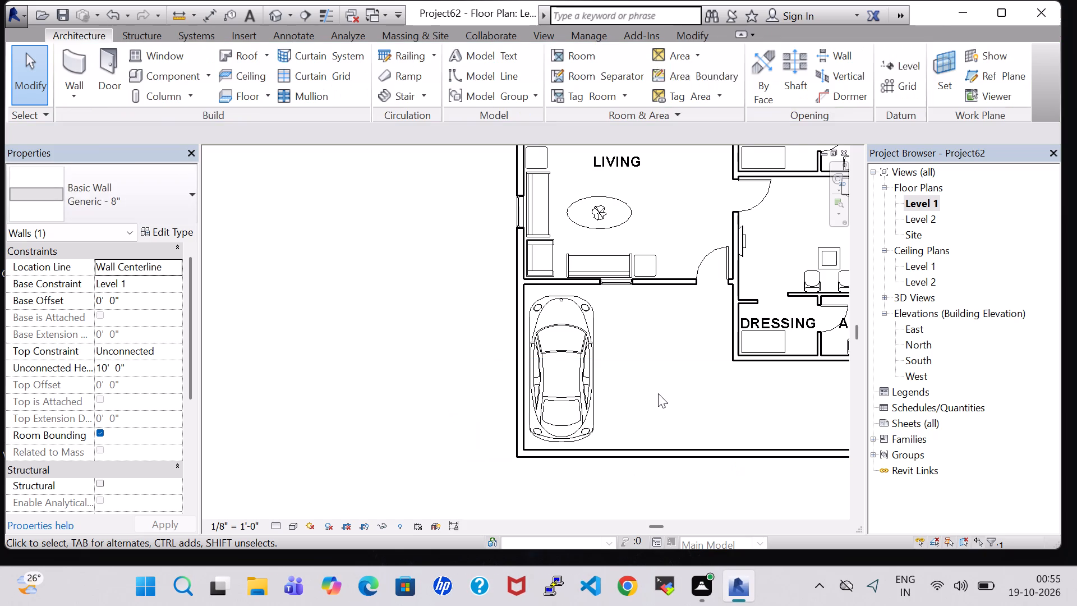
Create a 3' 0" wide U-shape winder stair from Level 1 to Level 2 south of the attached bathroom, with both open ends facing east.
middle_drag(659, 393, 477, 398)
scroll(478, 392, down, 2)
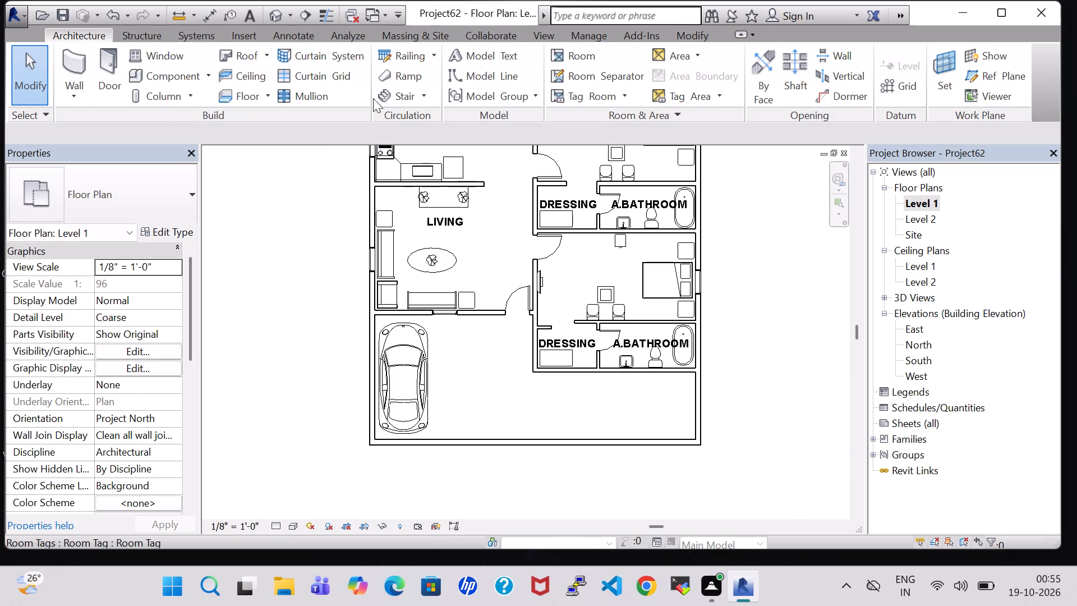
click(399, 99)
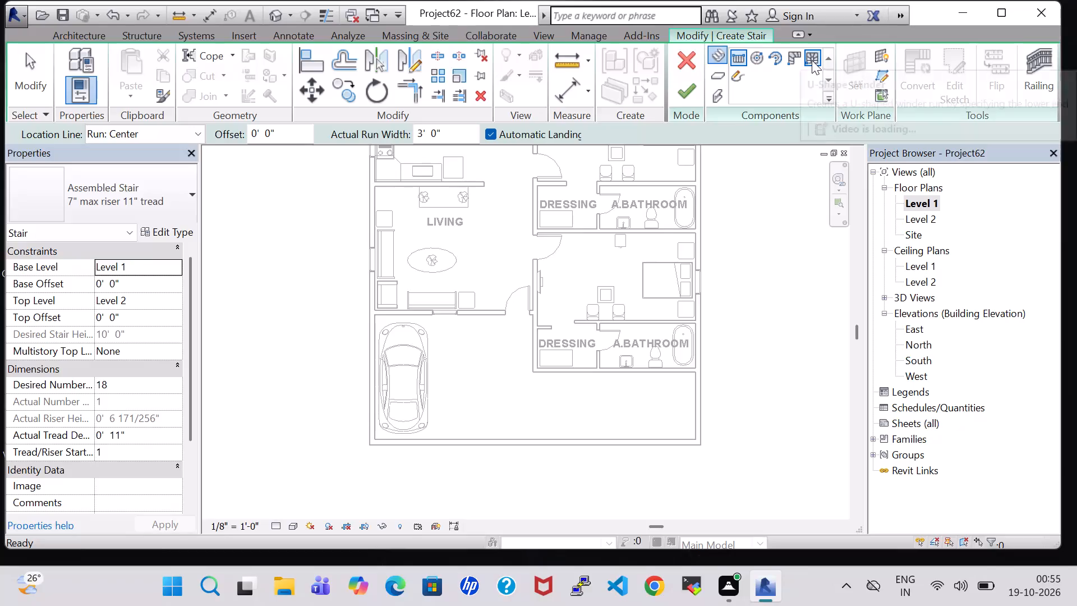
click(814, 59)
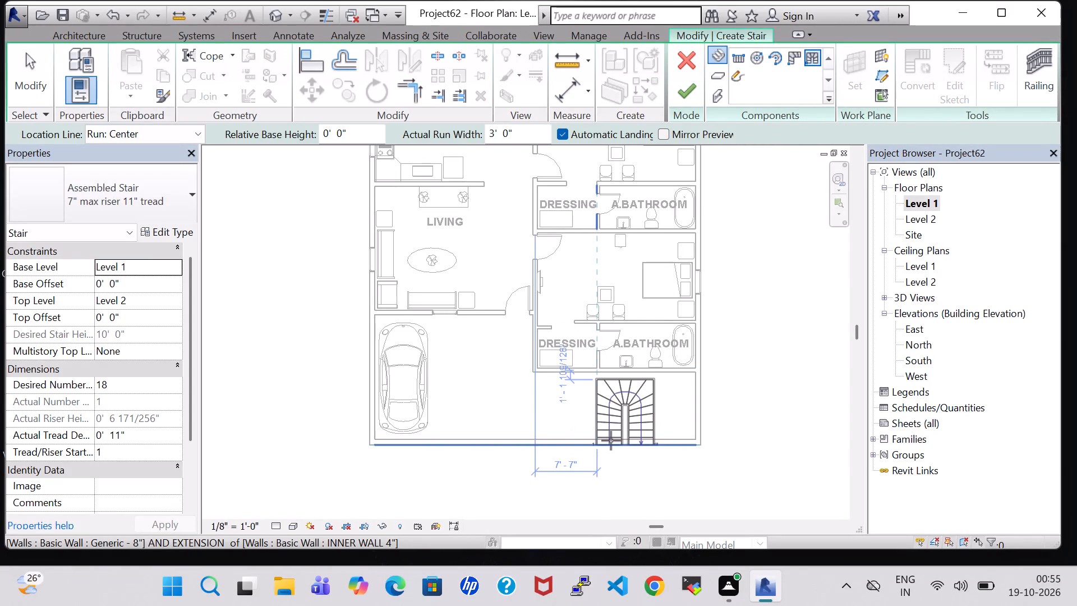
key(space)
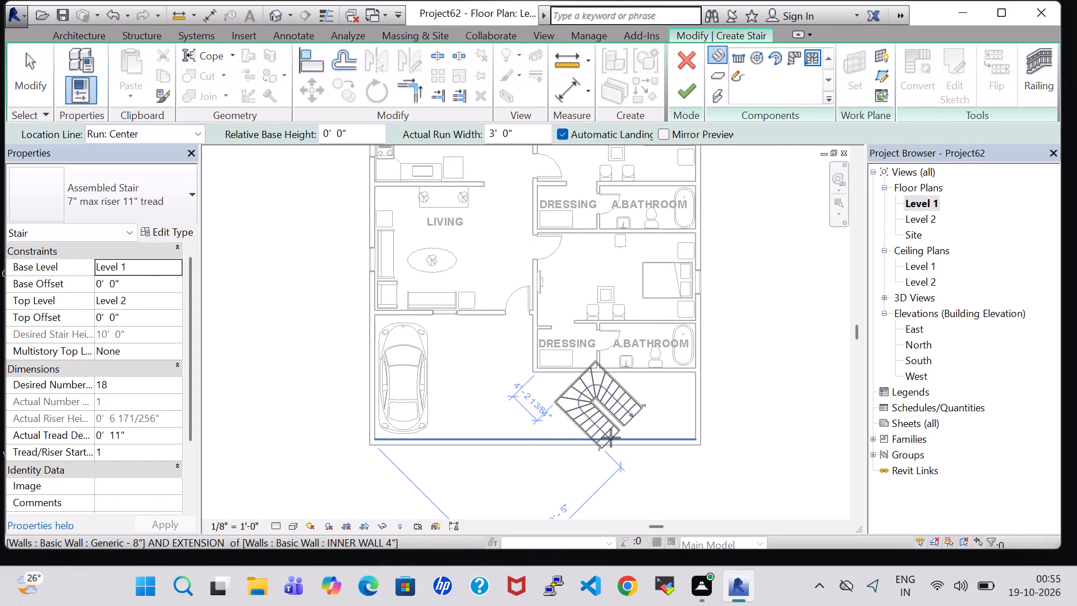
key(space)
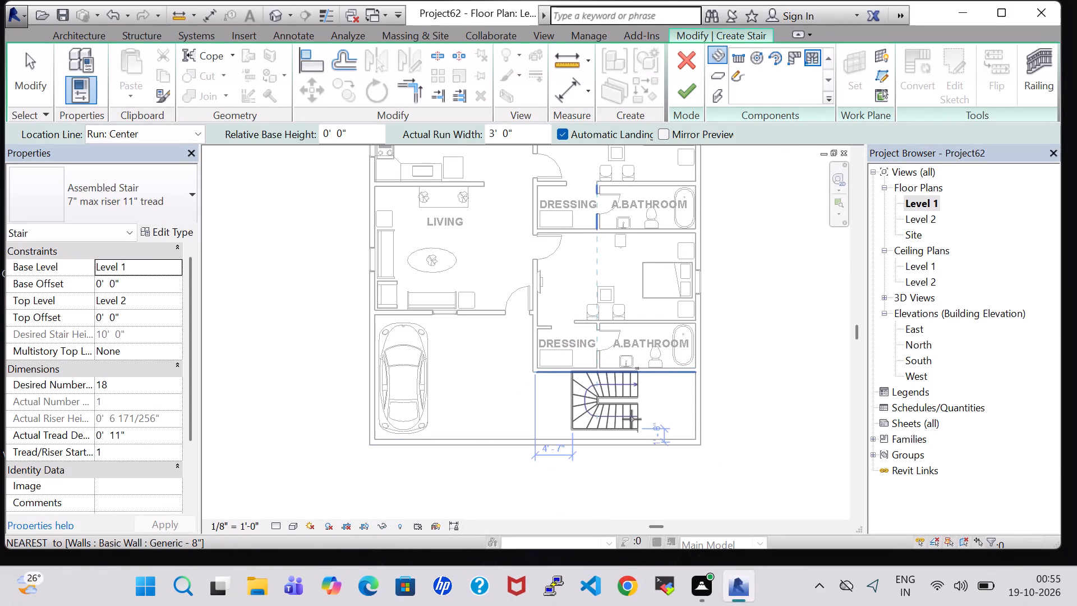
scroll(632, 425, up, 7)
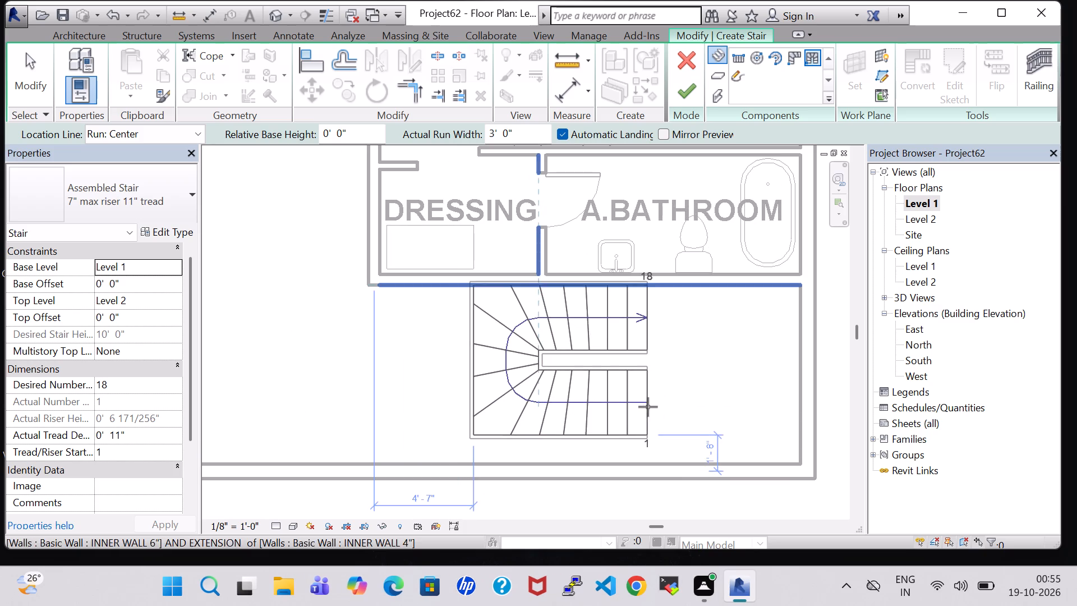
scroll(654, 417, down, 3)
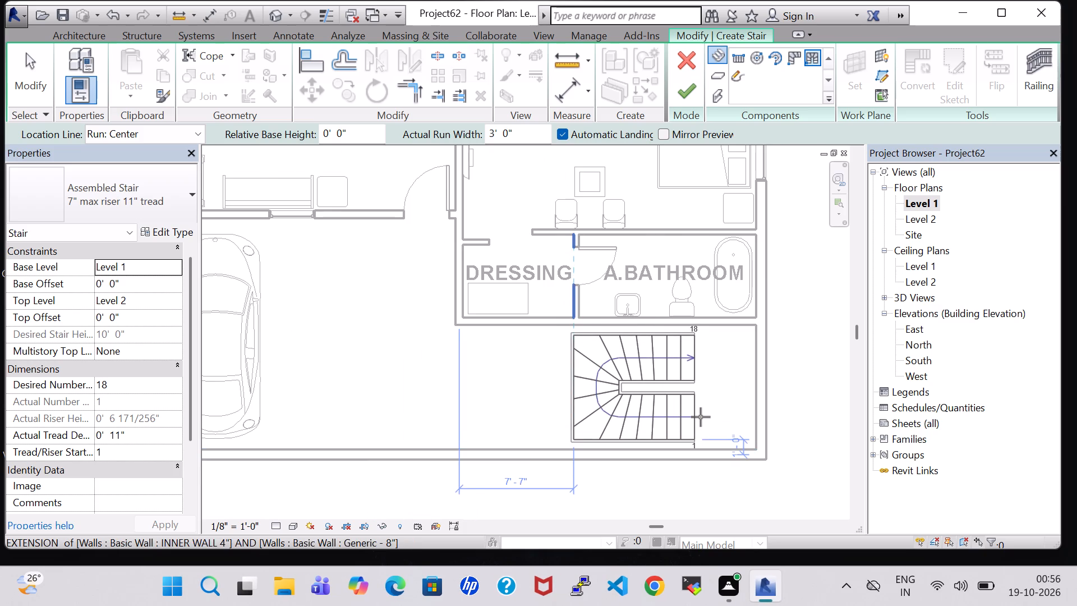
scroll(701, 417, up, 2)
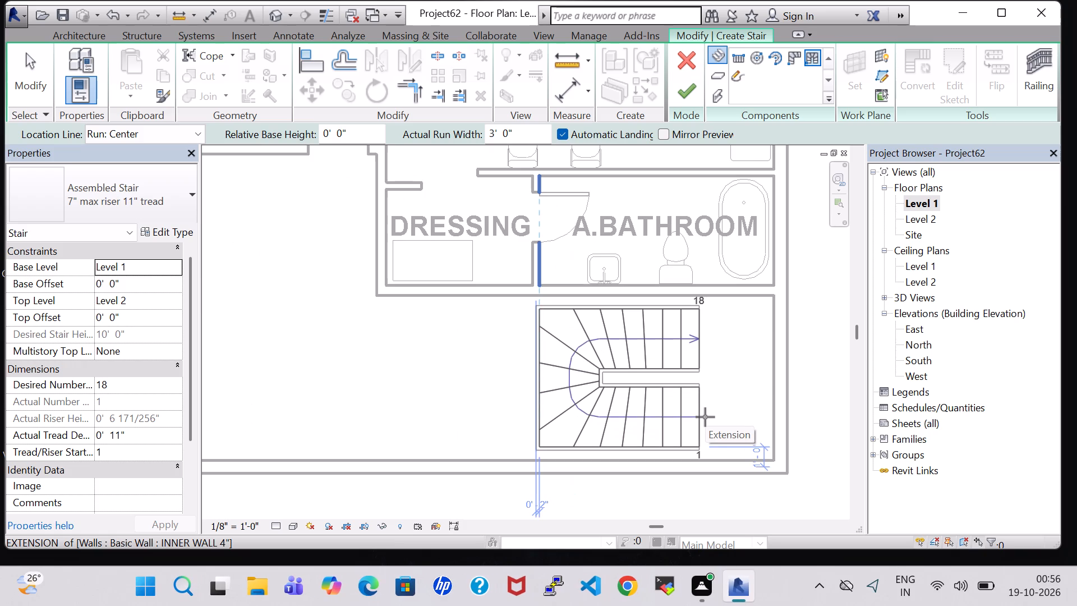
click(705, 417)
key(Escape)
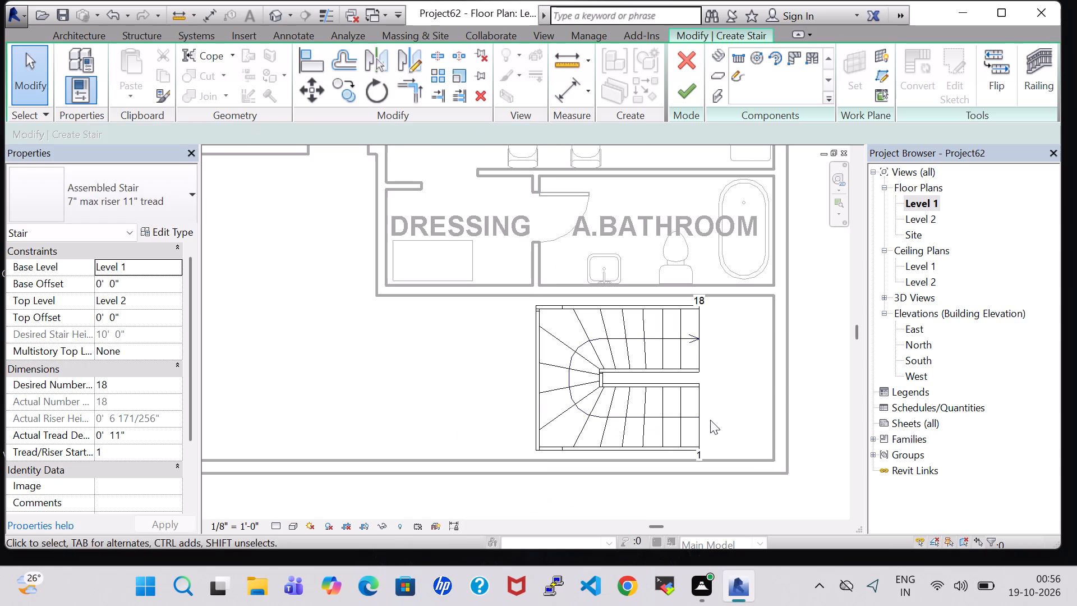
key(Escape)
click(684, 90)
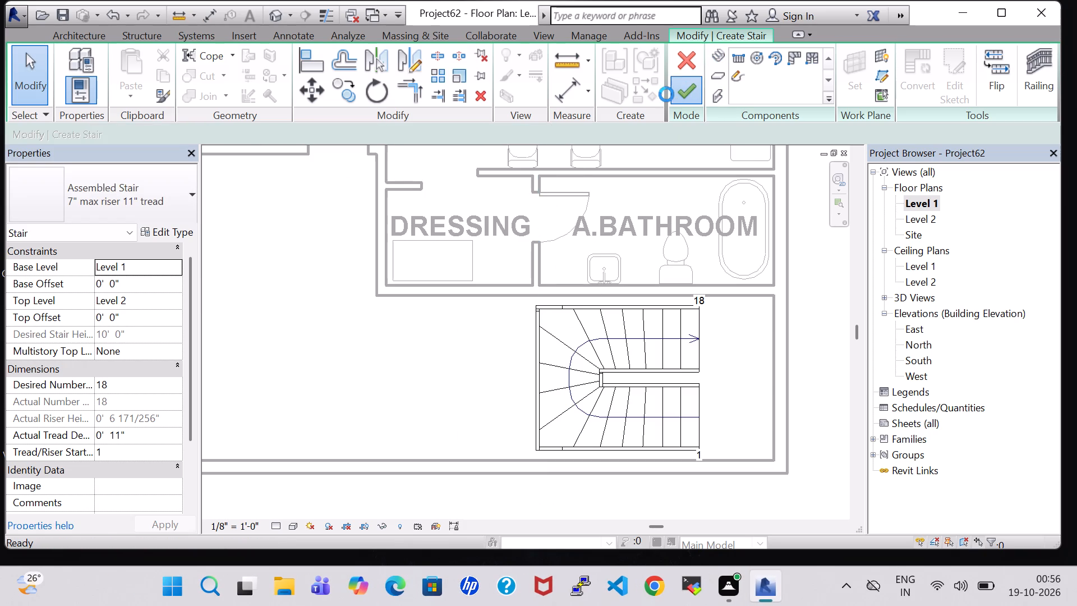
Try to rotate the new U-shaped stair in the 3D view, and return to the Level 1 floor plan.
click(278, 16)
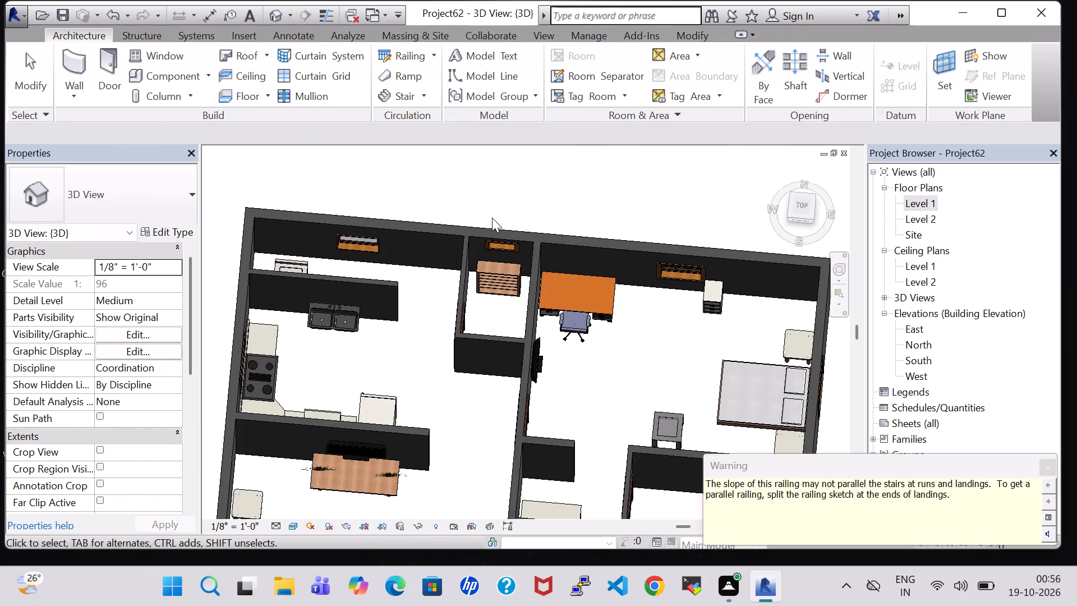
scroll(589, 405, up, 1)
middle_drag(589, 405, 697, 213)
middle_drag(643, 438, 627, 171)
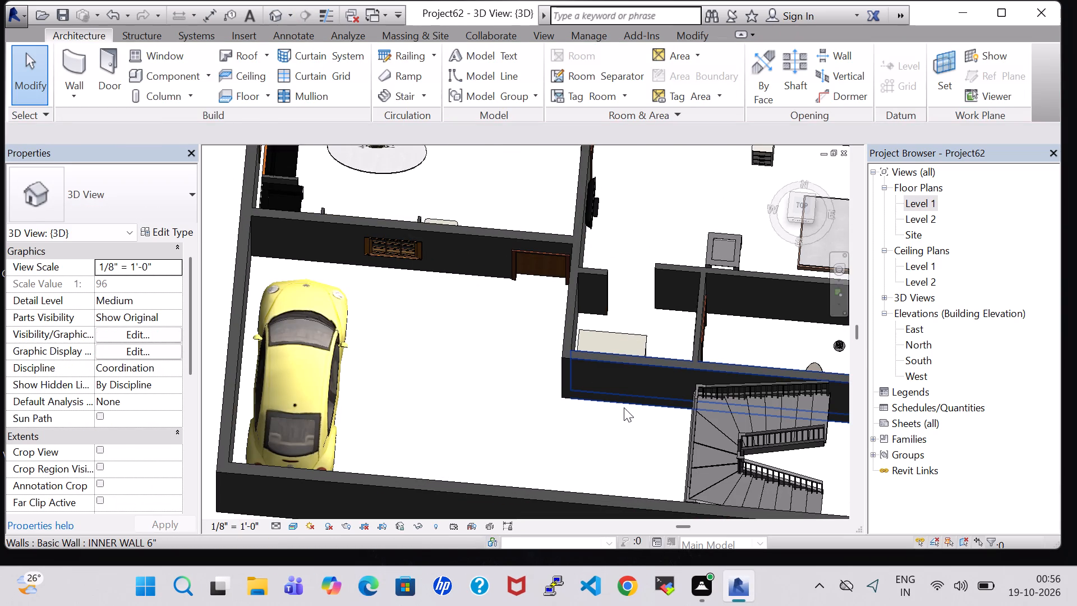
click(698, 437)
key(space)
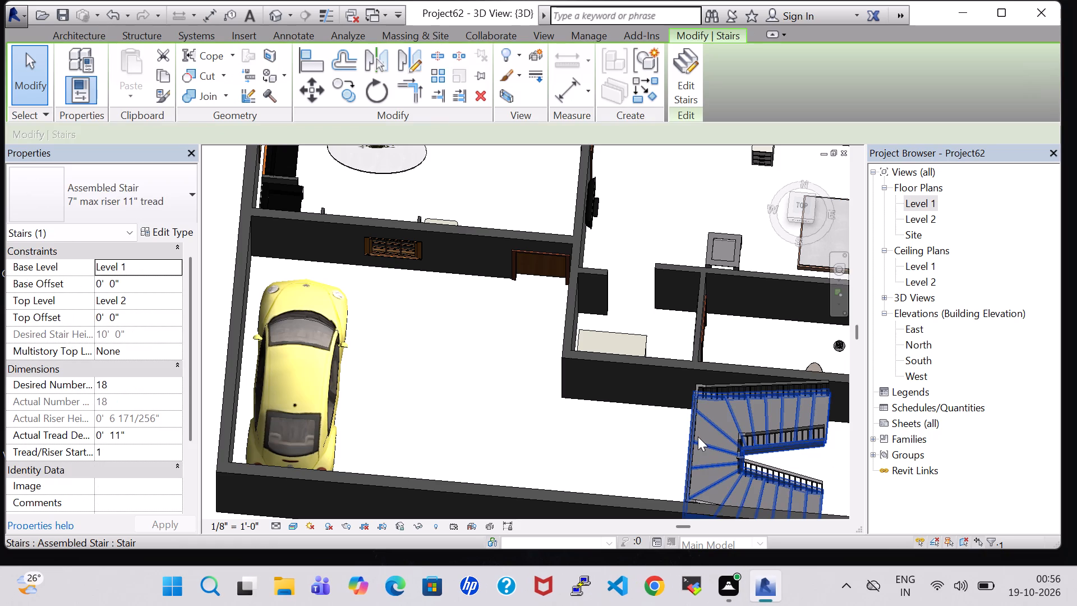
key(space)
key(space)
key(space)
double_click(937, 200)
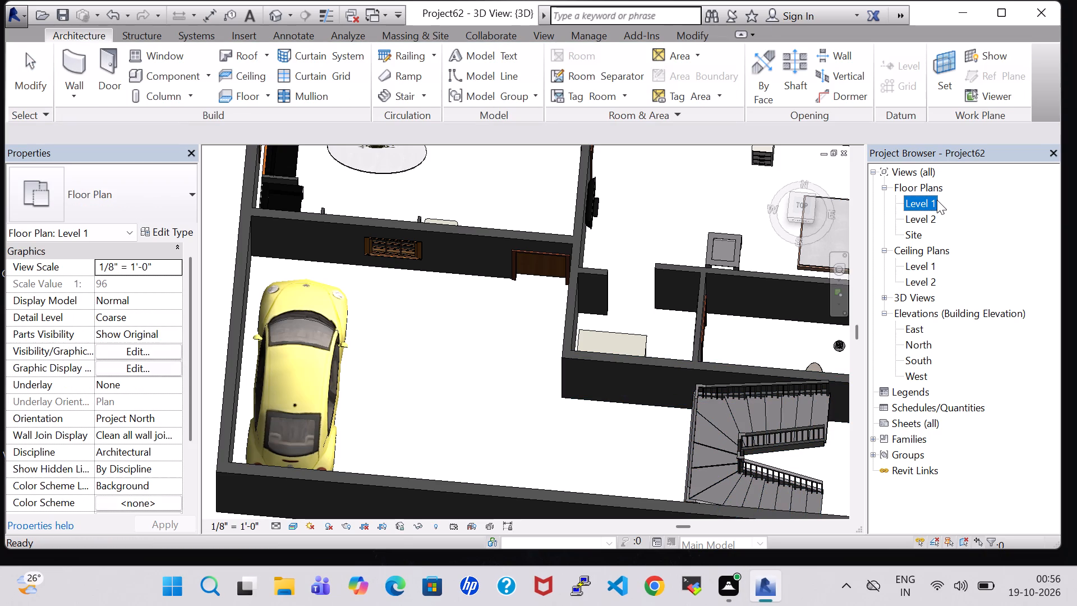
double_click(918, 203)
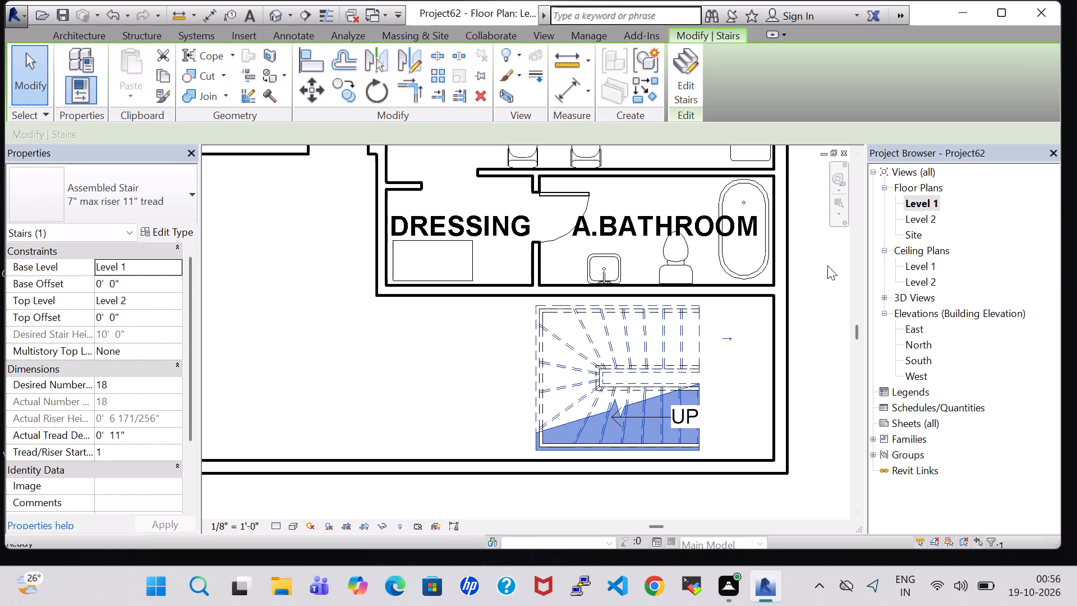
Delete the east-facing U-shaped stair south of the attached bathroom.
click(668, 332)
key(space)
click(694, 338)
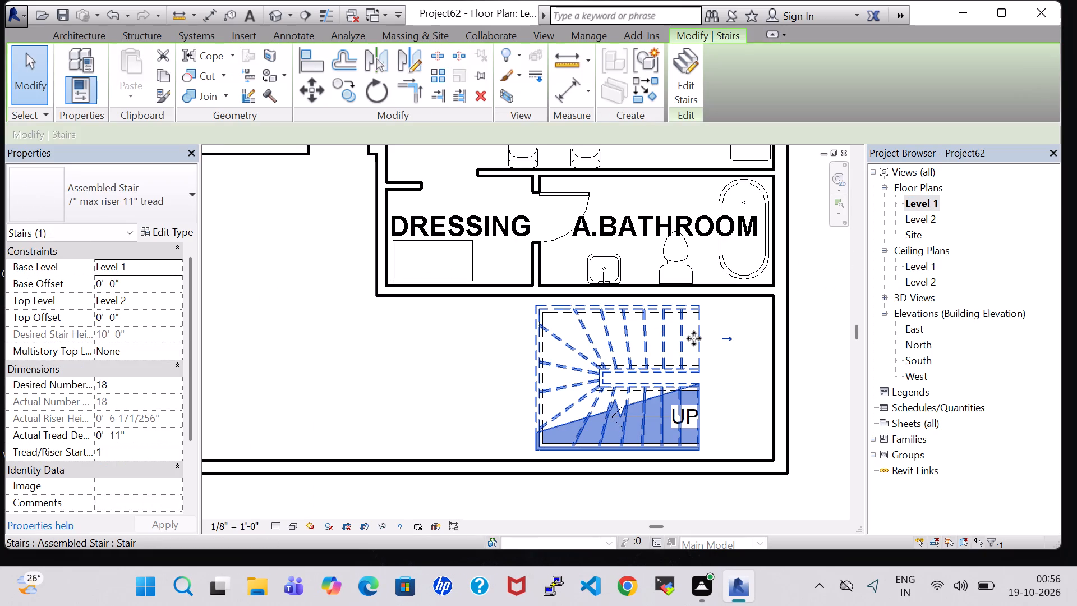
key(space)
click(642, 345)
key(Delete)
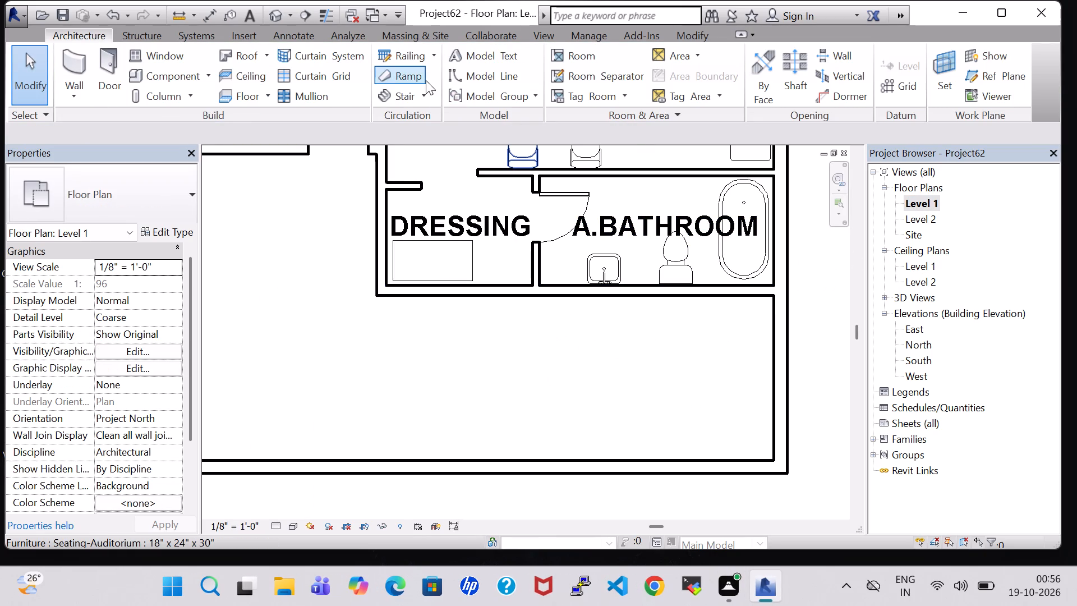
Create a 3' 0" wide U-shape winder stair from Level 1 to Level 2 south of the attached bathroom, with both open ends facing west.
click(404, 89)
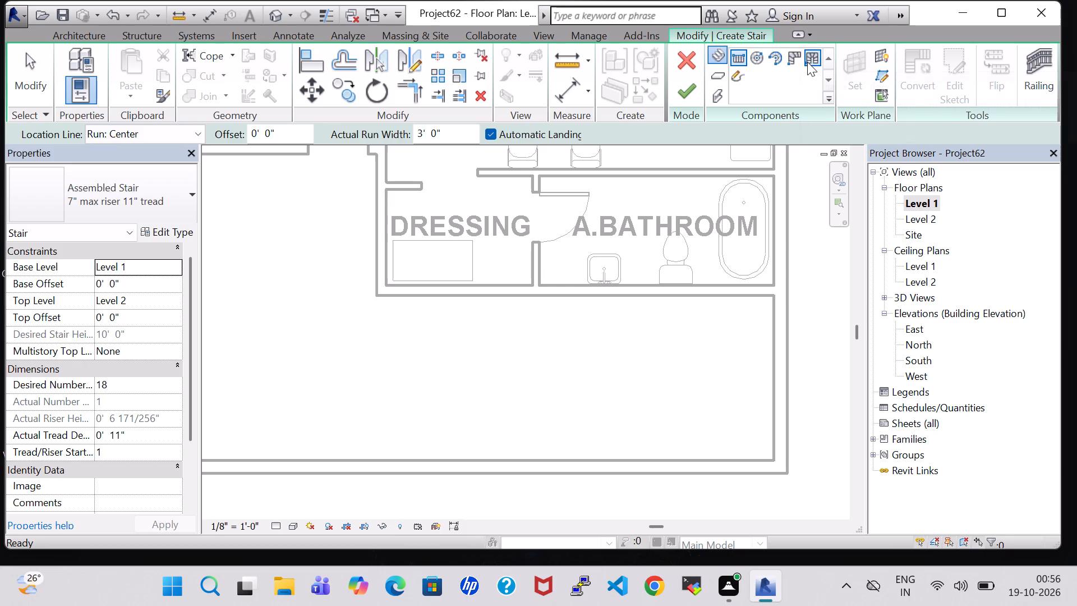
click(807, 62)
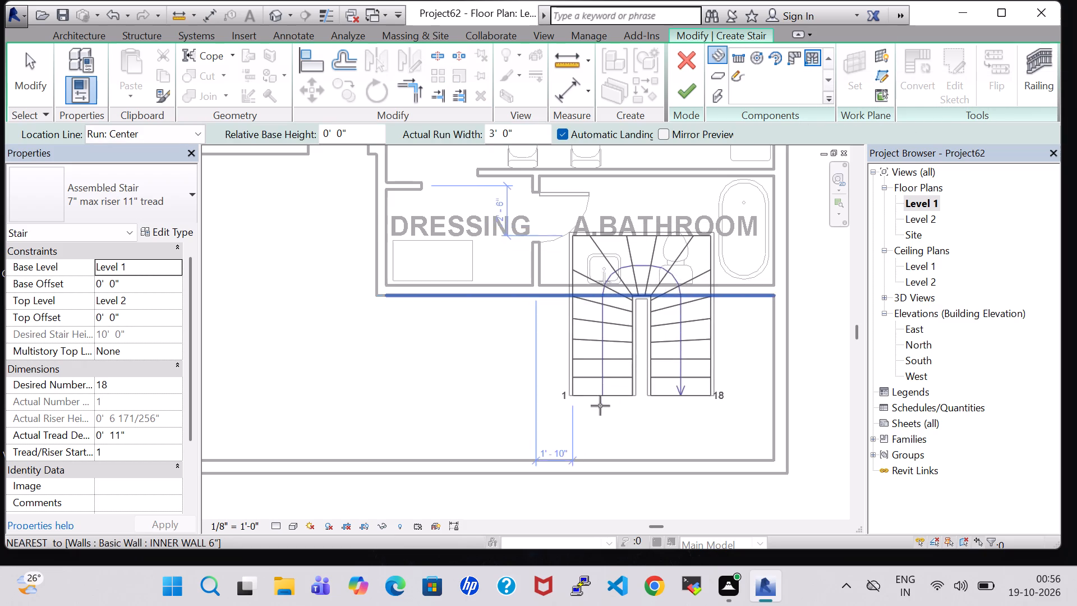
key(space)
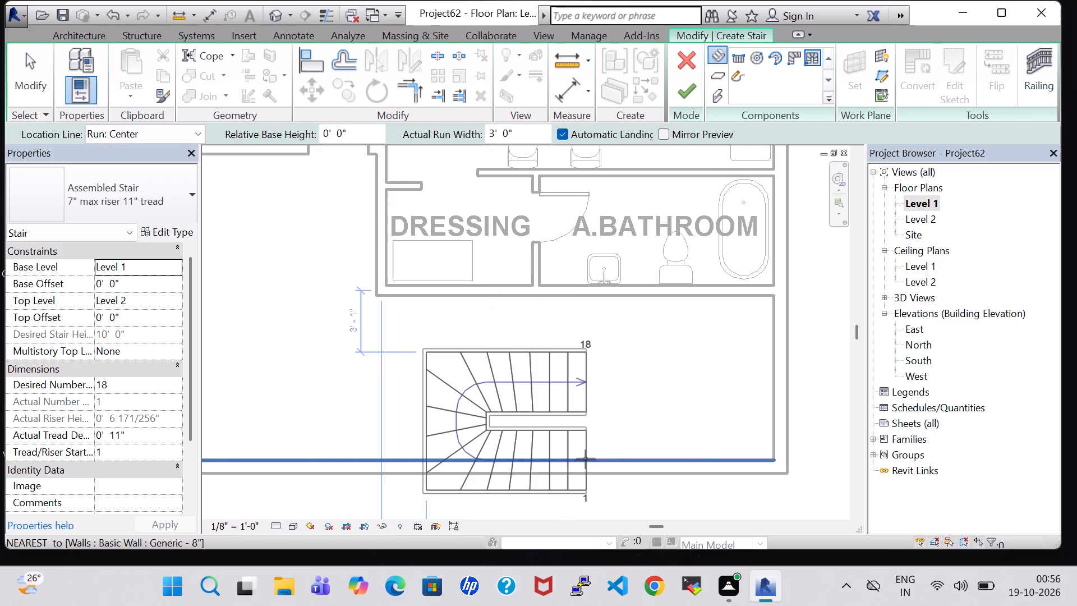
key(space)
key(space)
key(space)
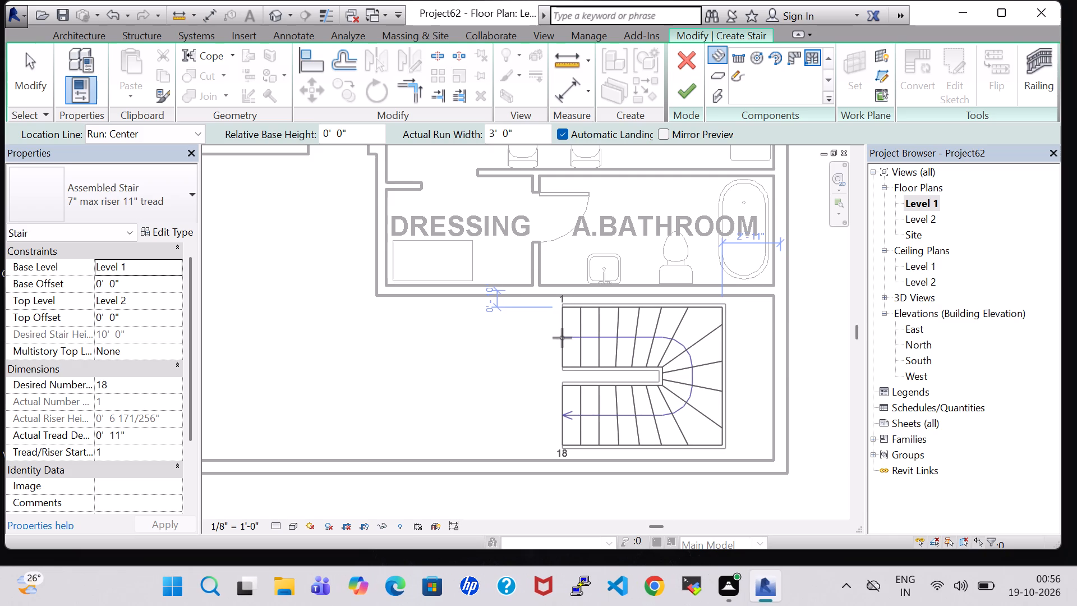
click(567, 339)
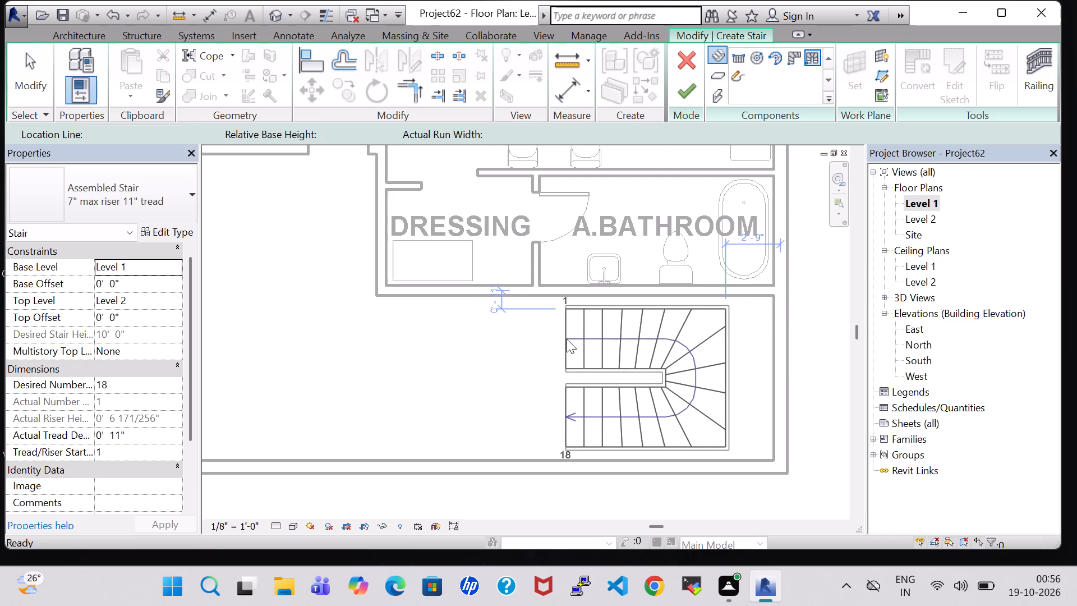
click(694, 86)
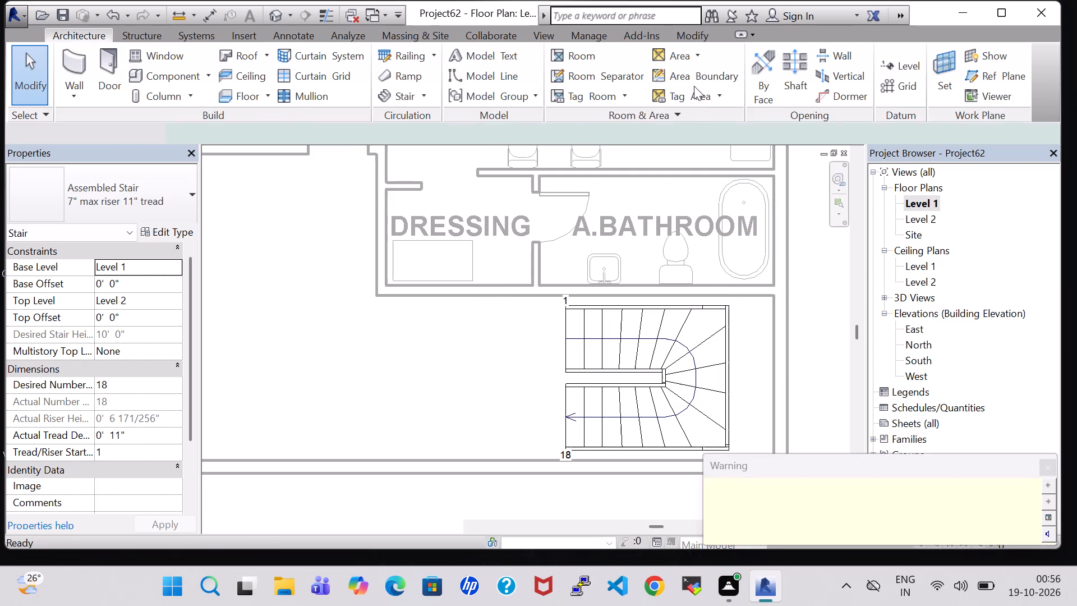
click(1050, 465)
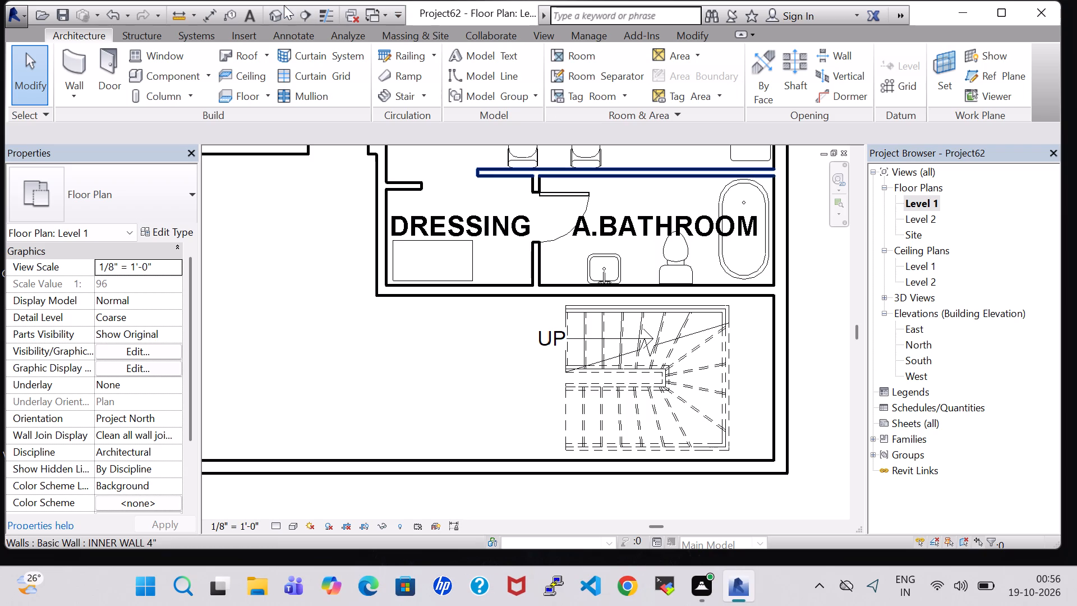
Examine the new stair, the parked car and the surrounding walls from several angles in the 3D view.
click(281, 5)
click(276, 10)
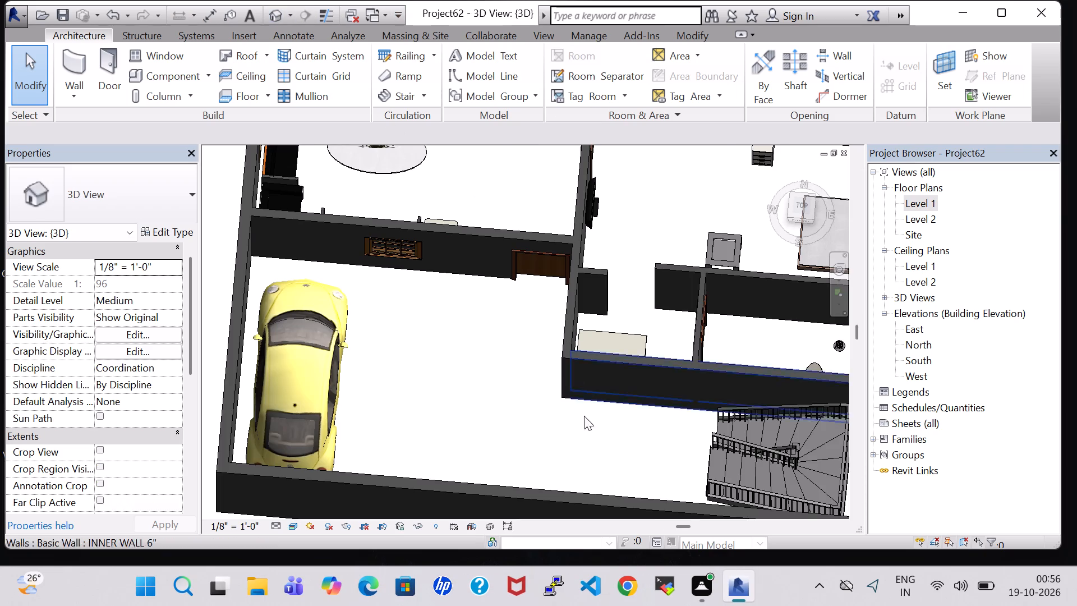
shift+middle_drag(595, 443, 687, 381)
middle_drag(762, 360, 468, 580)
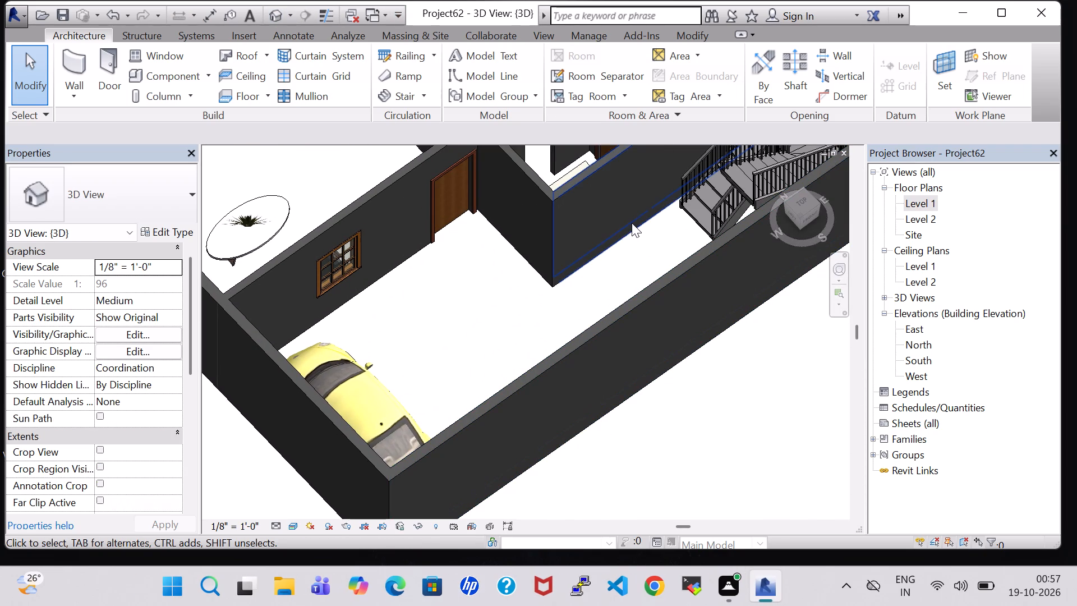
middle_drag(632, 223, 452, 373)
shift+middle_drag(407, 400, 481, 343)
shift+scroll(409, 400, up, 1)
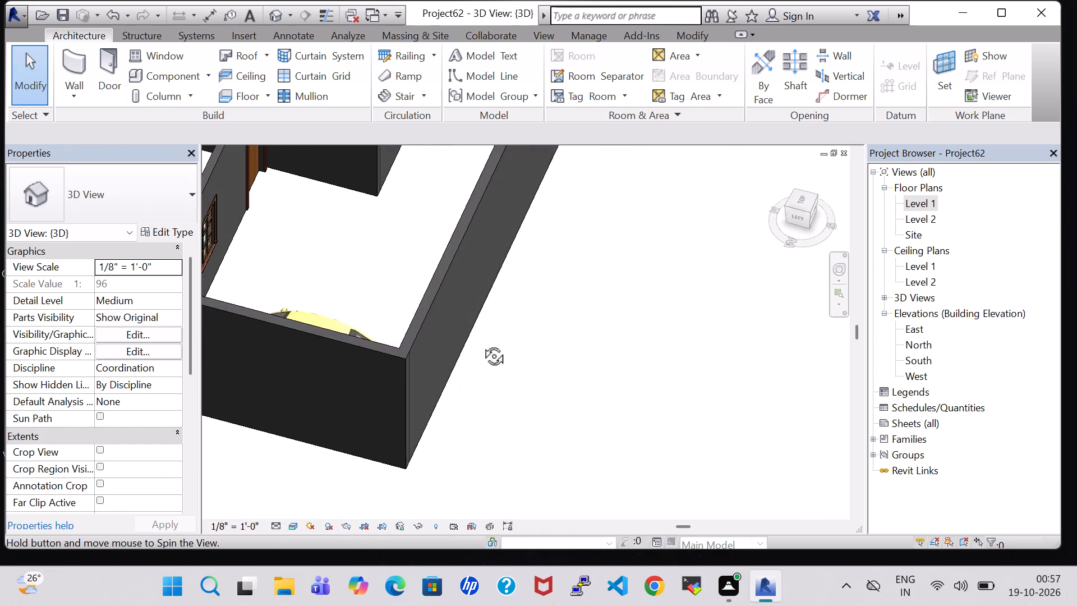
shift+middle_drag(481, 343, 475, 356)
middle_drag(448, 143, 420, 458)
middle_drag(442, 184, 416, 507)
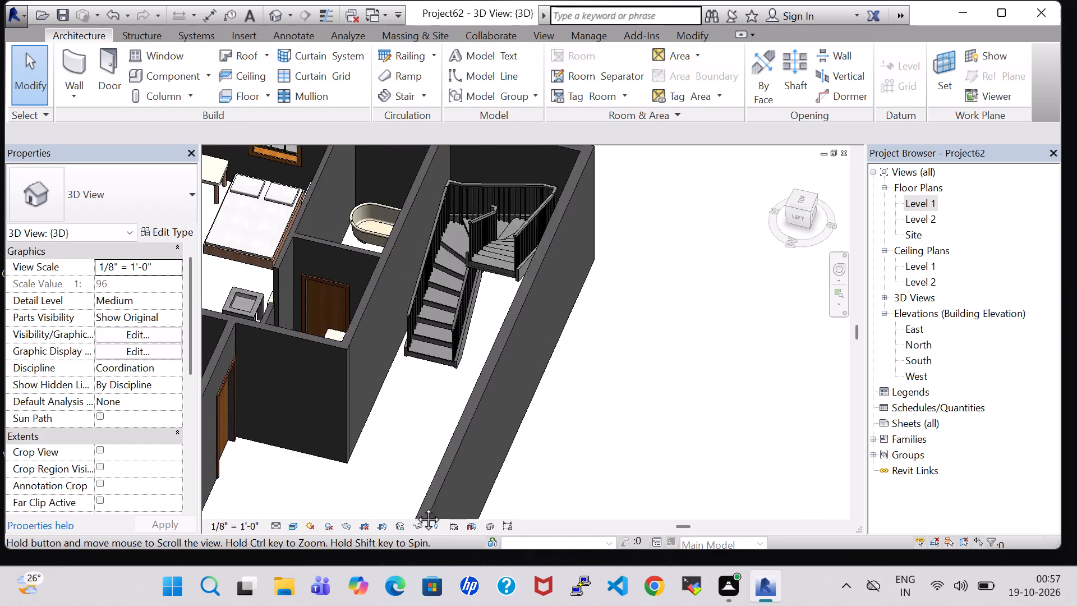
middle_drag(416, 507, 413, 576)
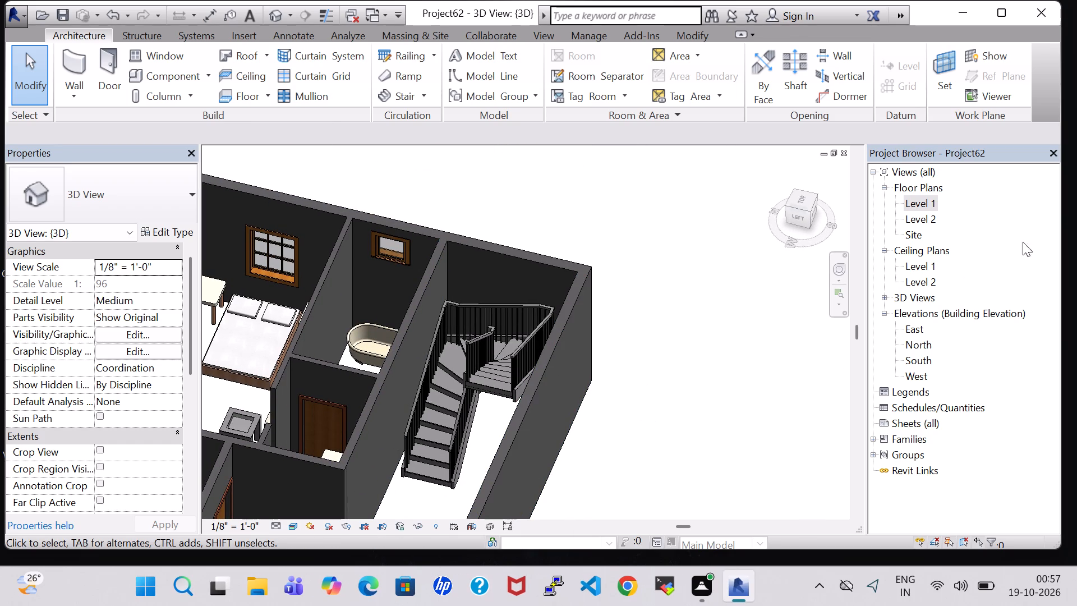
In the Level 1 floor plan, set the unconnected height of the east outer wall beside the stair to 2' 0".
double_click(923, 204)
scroll(771, 268, down, 3)
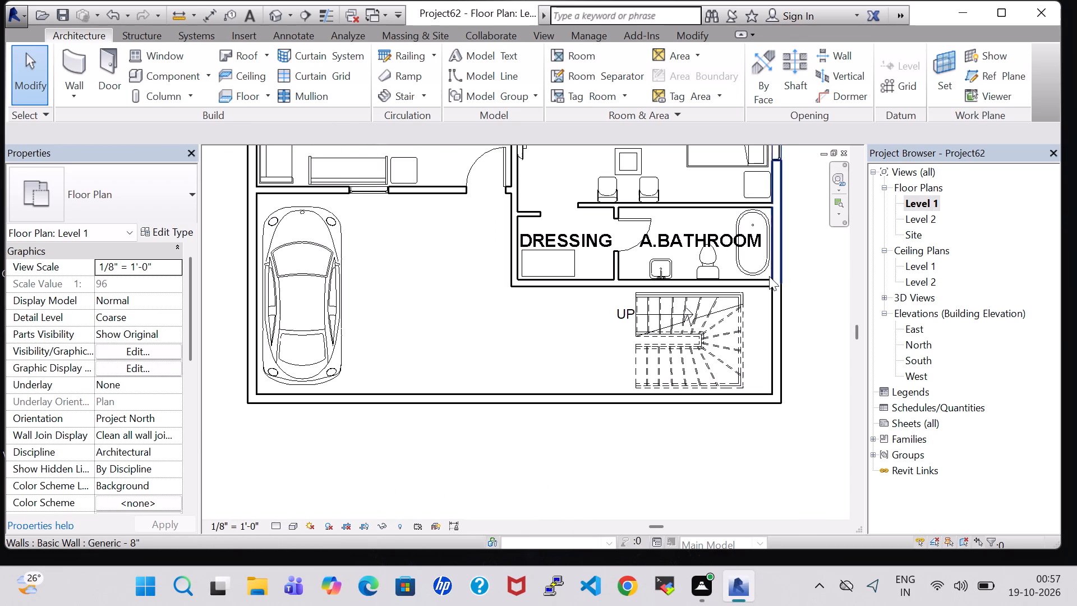
click(779, 332)
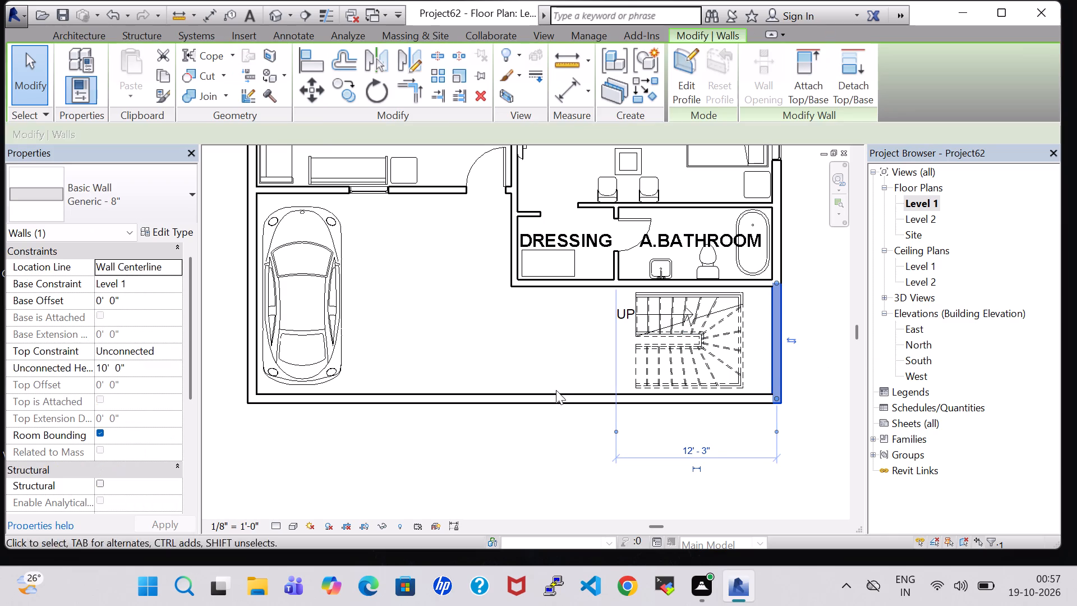
click(108, 369)
key(BackSpace)
key(BackSpace)
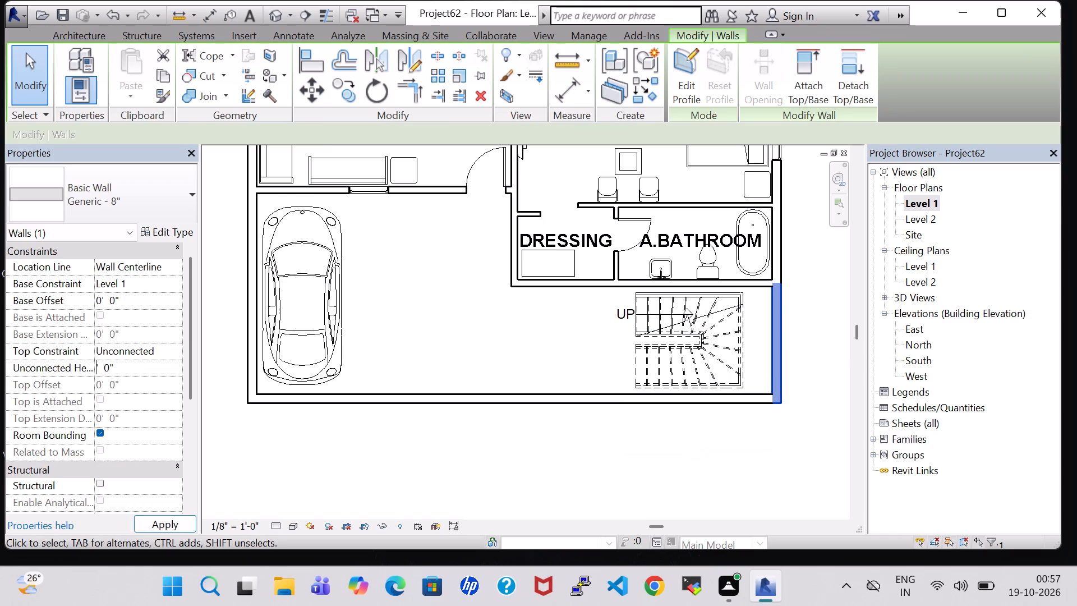
key(2)
click(158, 523)
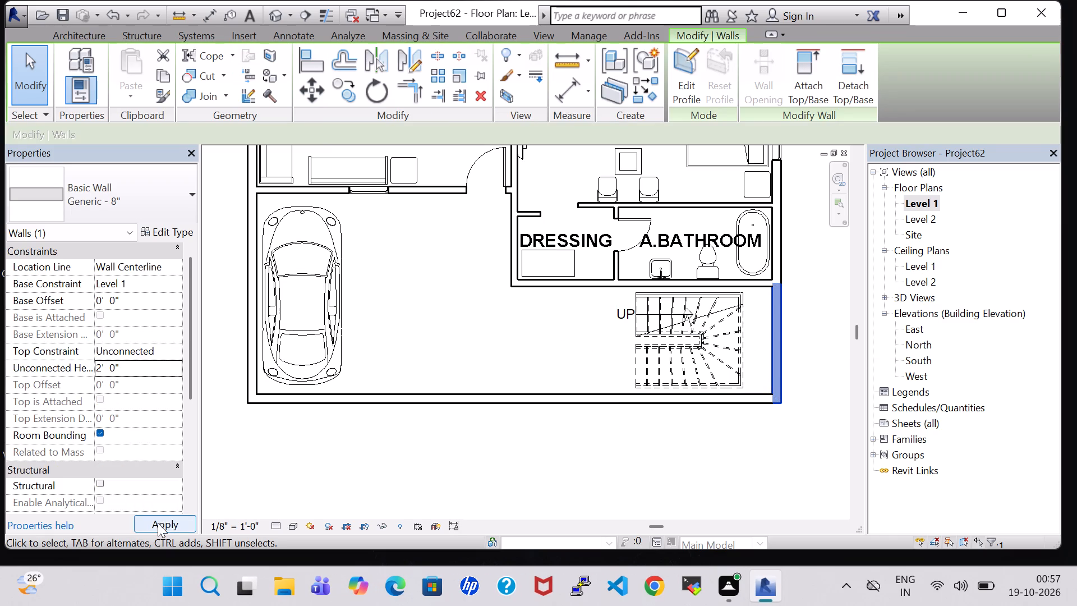
click(535, 446)
Set the unconnected height of the south outer wall behind the car and stair to 2' 0".
click(594, 400)
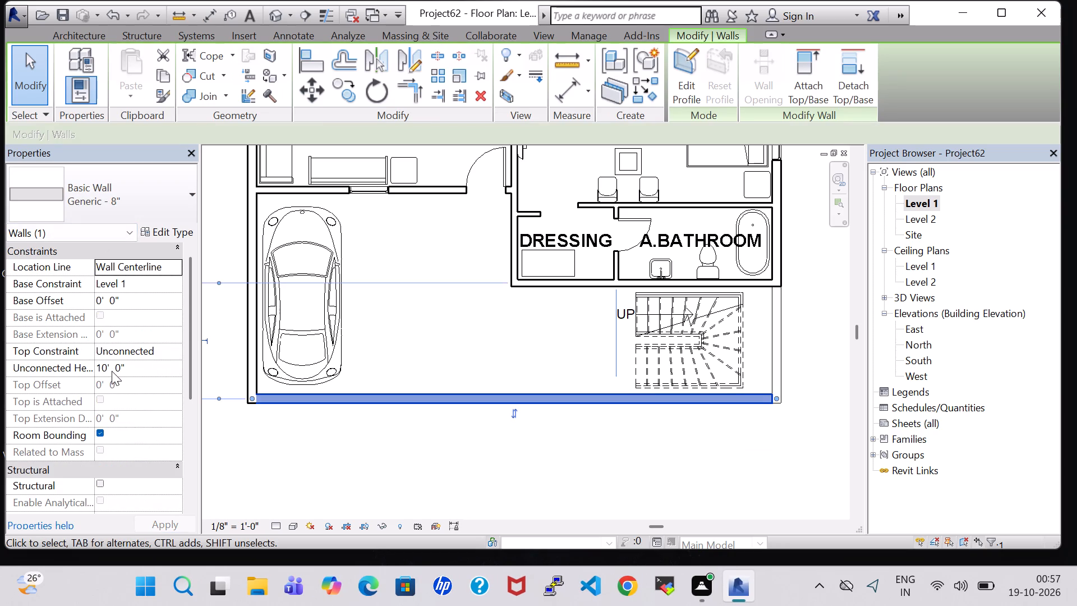
click(109, 370)
key(BackSpace)
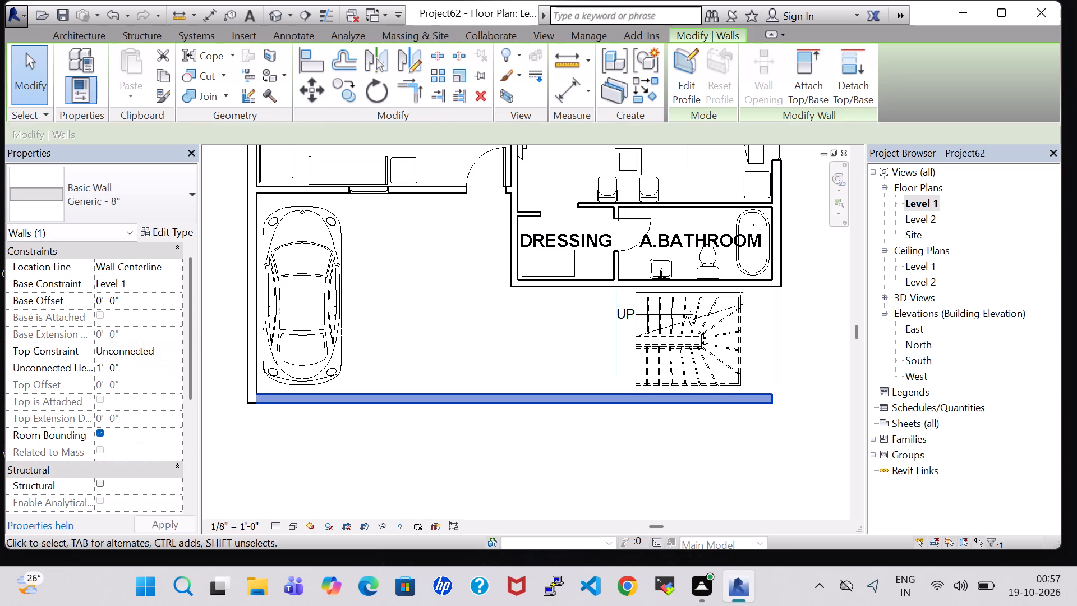
key(BackSpace)
key(2)
click(165, 524)
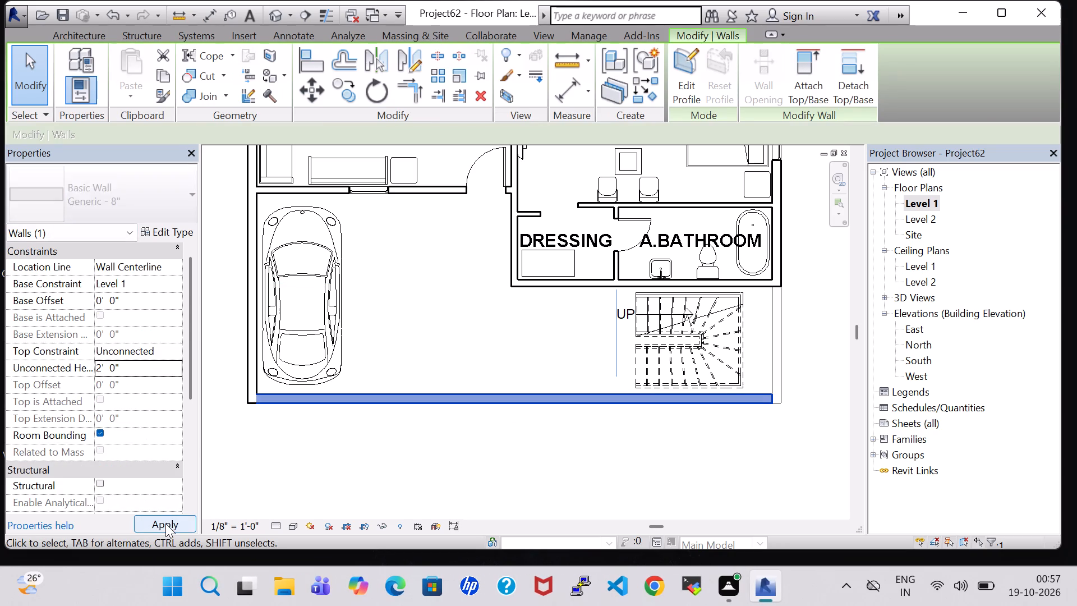
click(369, 476)
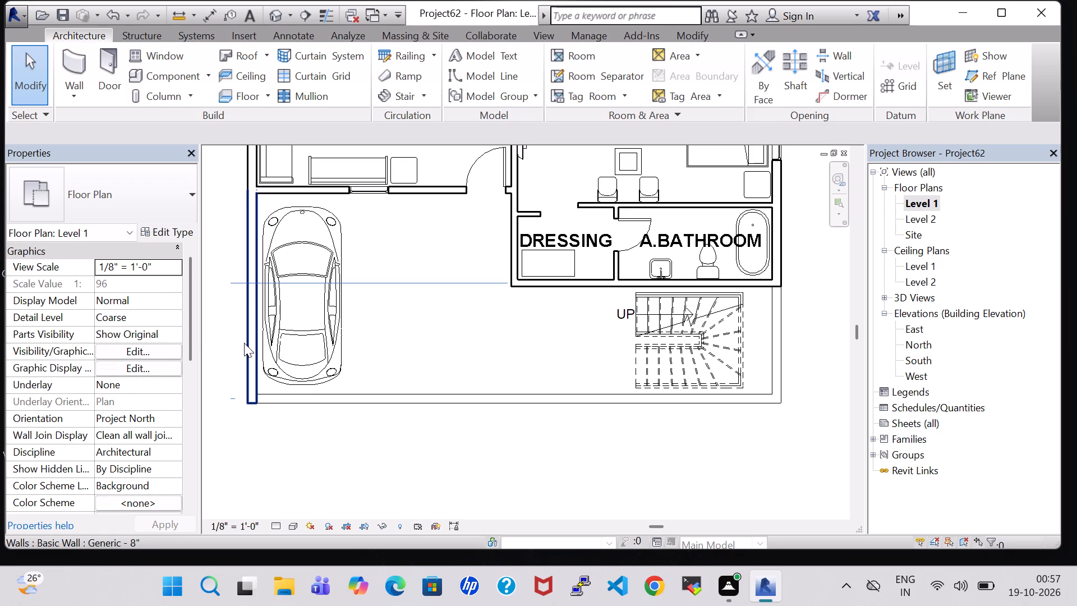
Set the unconnected height of the west outer wall beside the car to 2' 0".
click(244, 343)
click(107, 365)
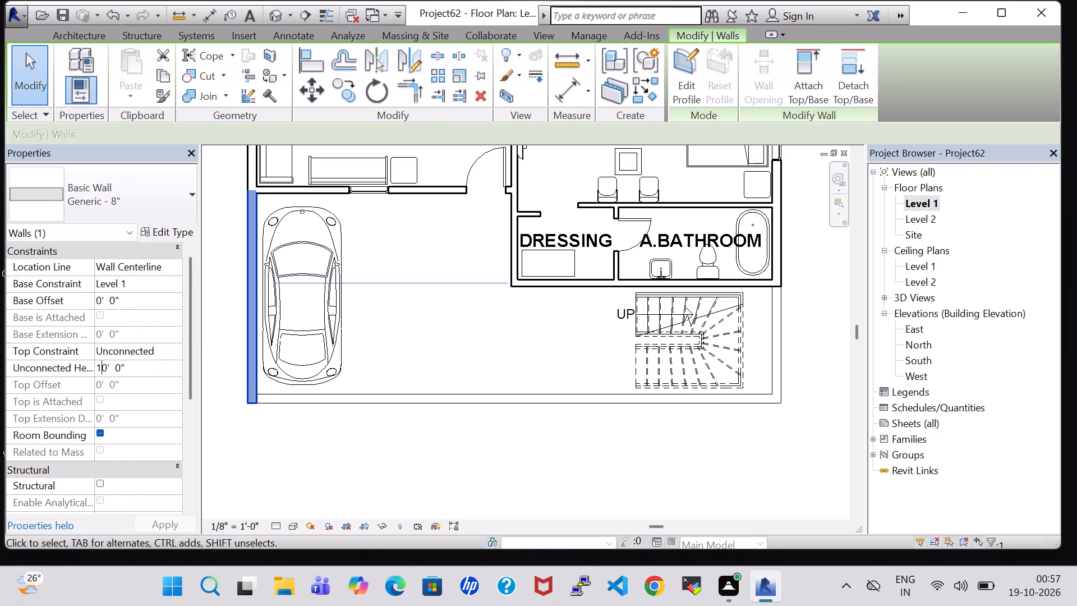
click(107, 365)
key(BackSpace)
key(BackSpace)
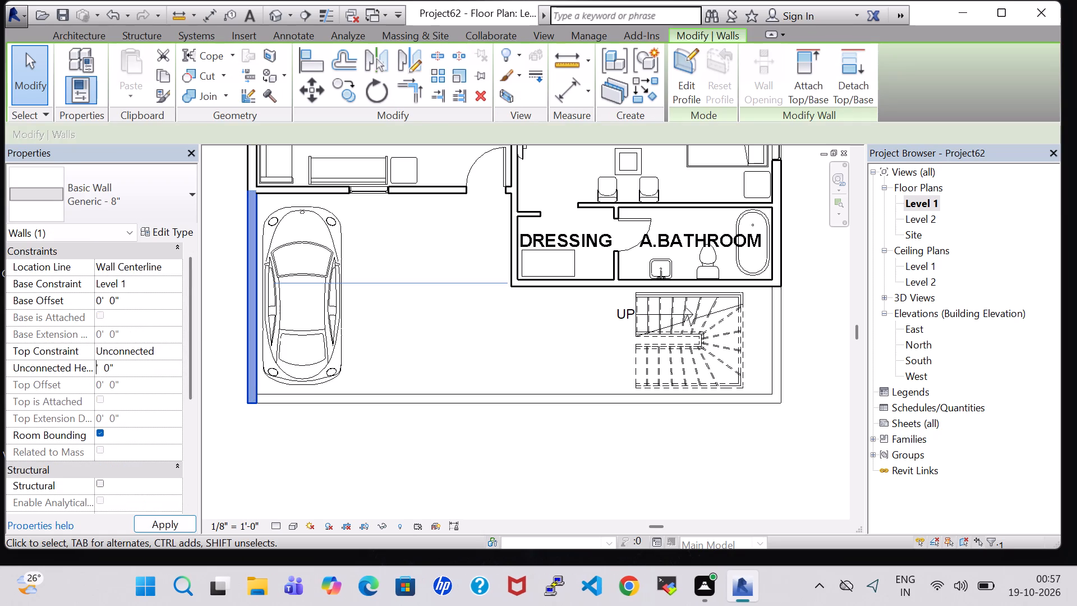
key(2)
click(158, 525)
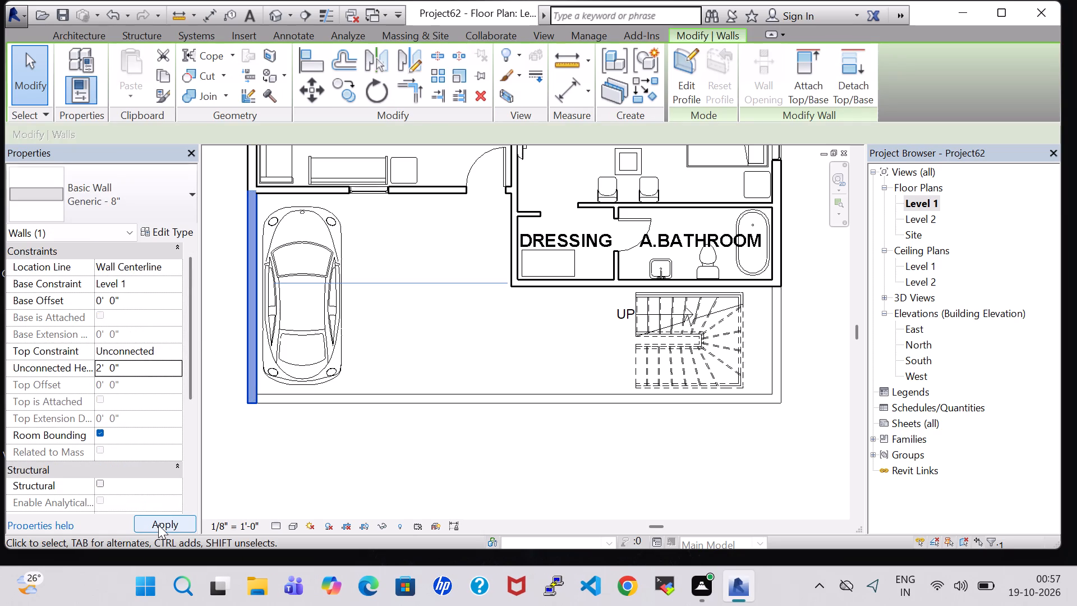
click(339, 480)
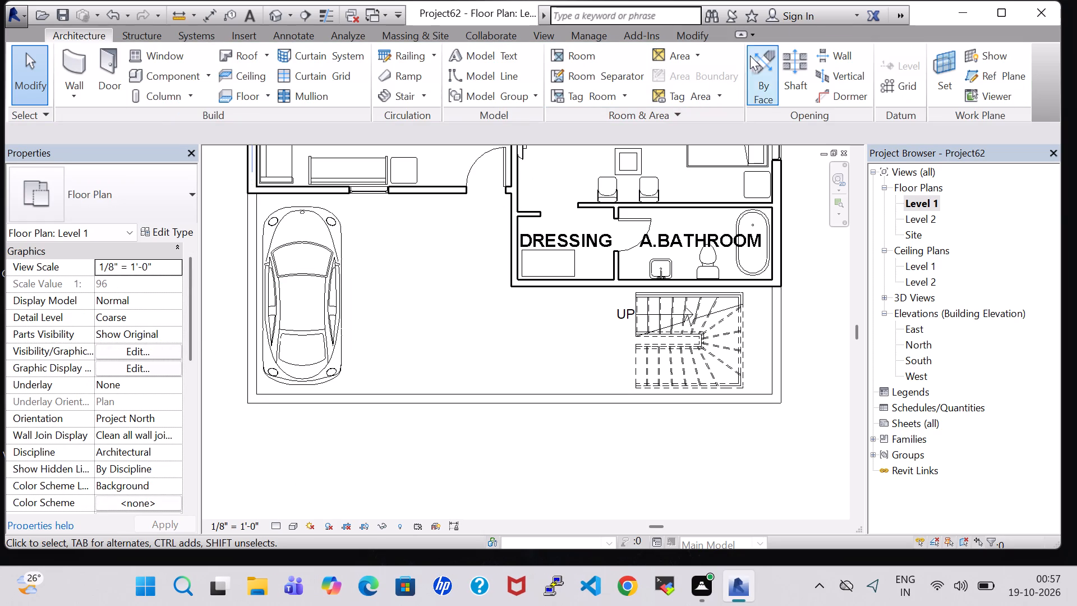
Make a car entrance by splitting the south outer wall about 10' from its west end and deleting the segment behind the car.
click(678, 31)
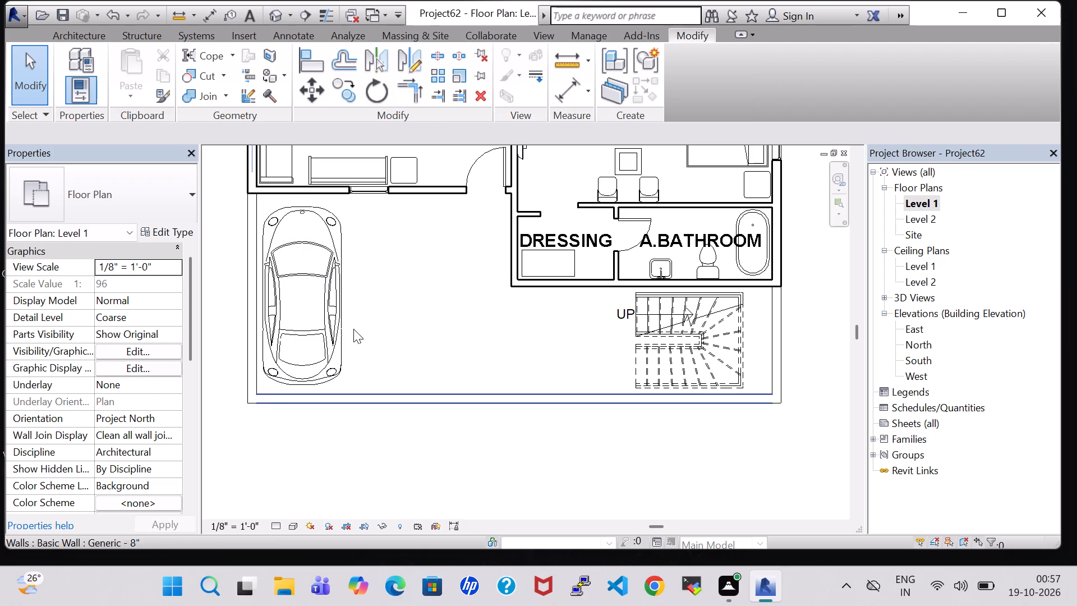
click(440, 52)
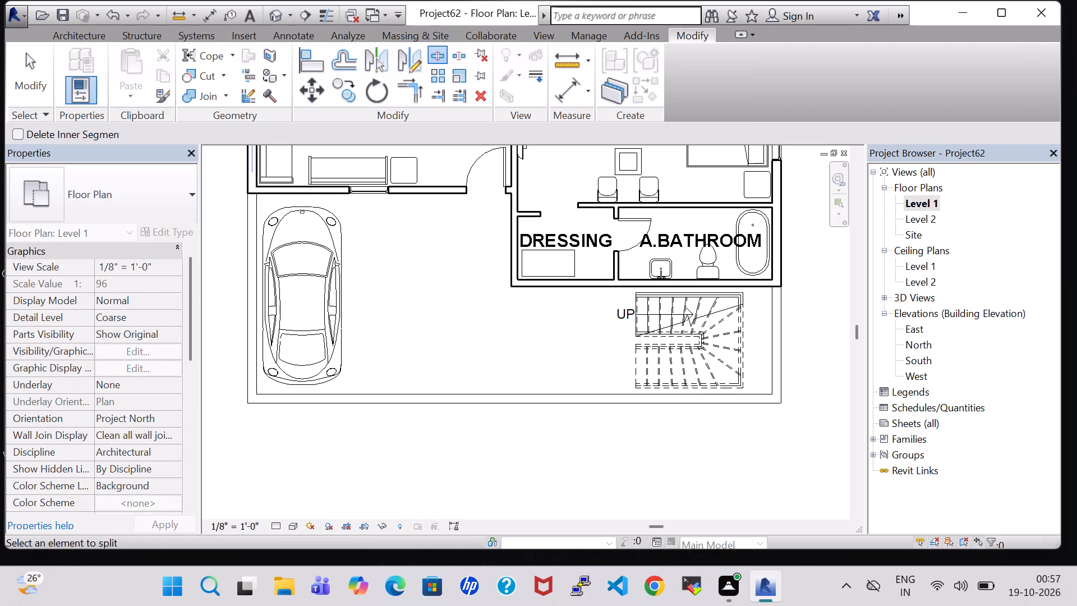
click(253, 397)
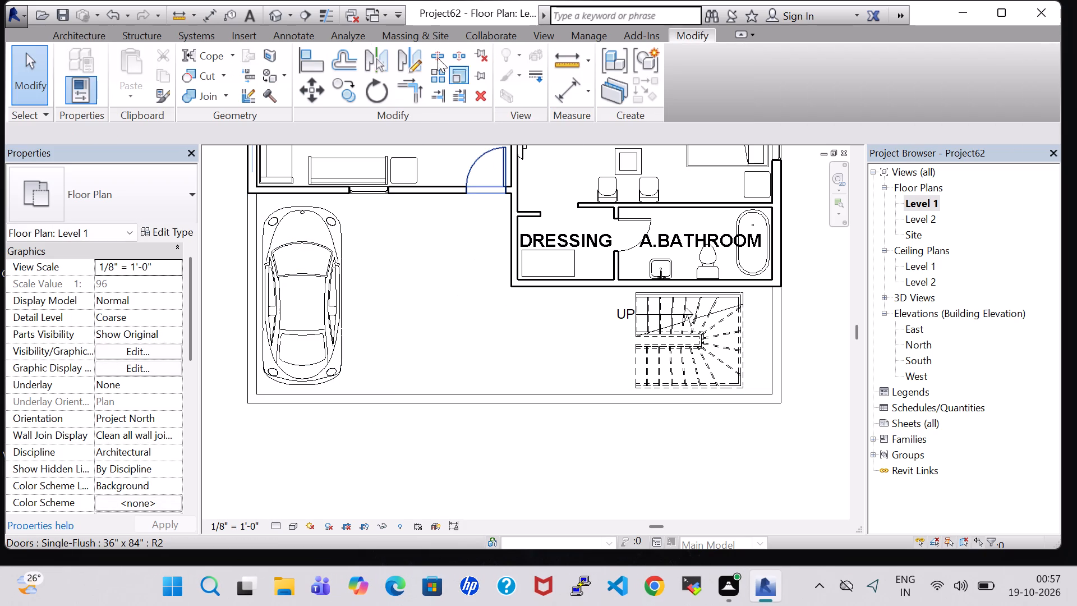
click(435, 53)
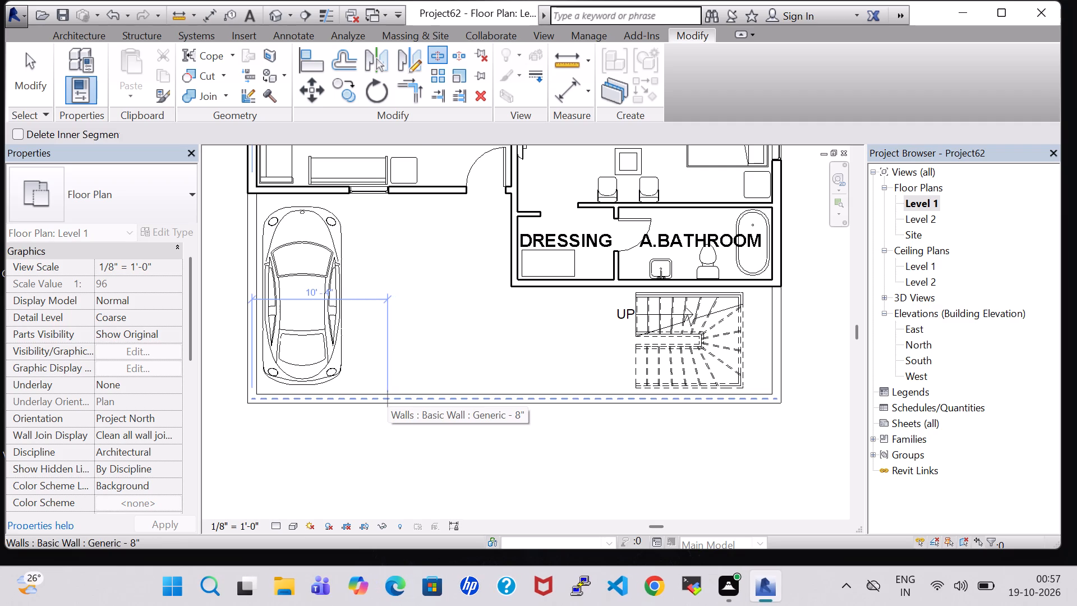
click(388, 396)
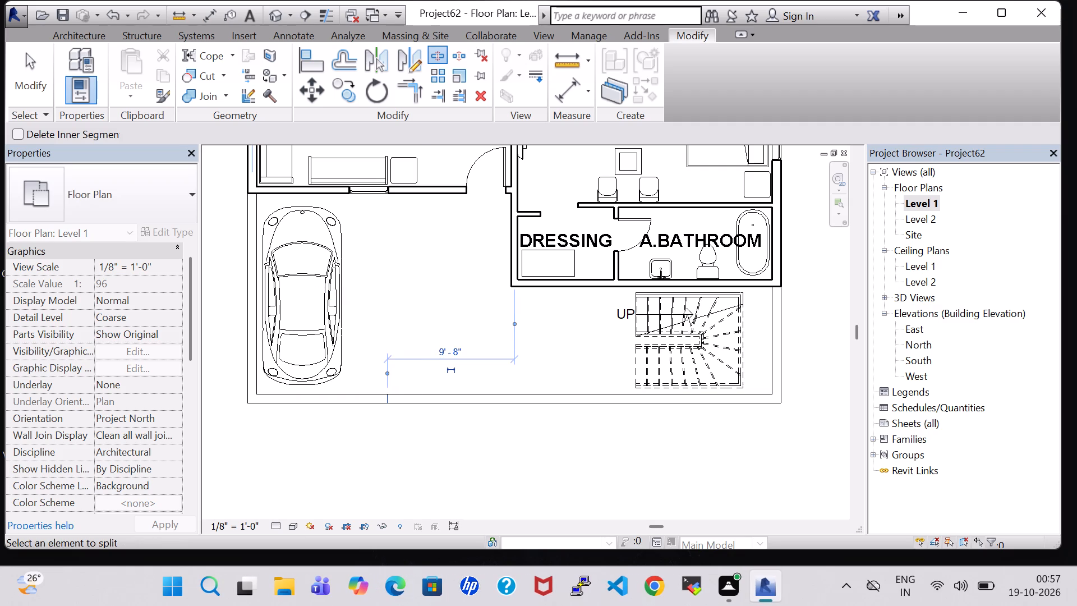
key(Escape)
key(Escape)
click(315, 396)
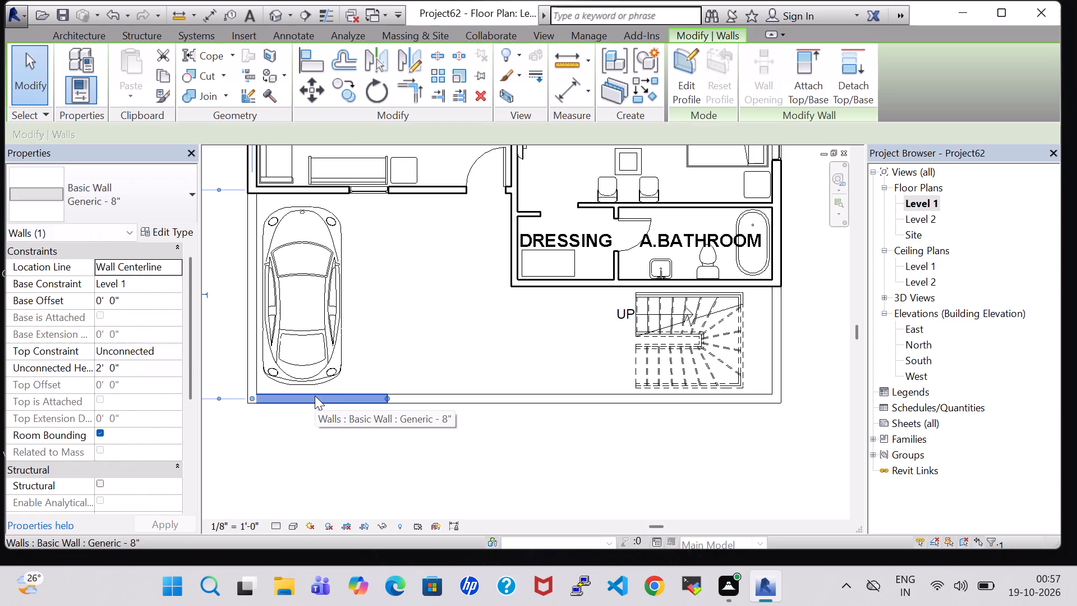
key(Delete)
click(320, 410)
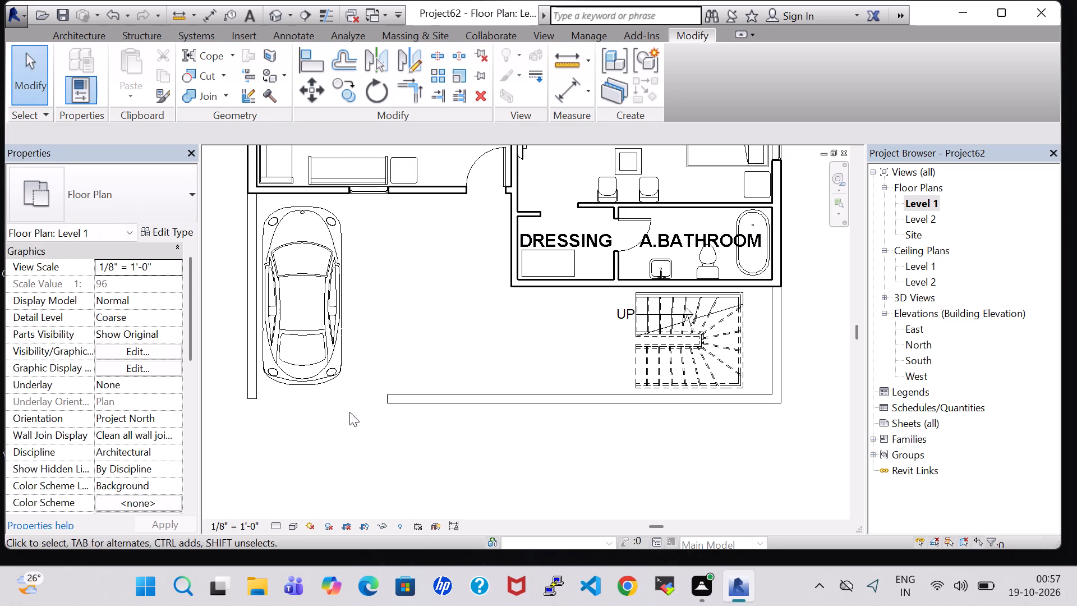
Shorten the south outer wall by moving its west end roughly in line with the dressing room's west wall.
click(90, 29)
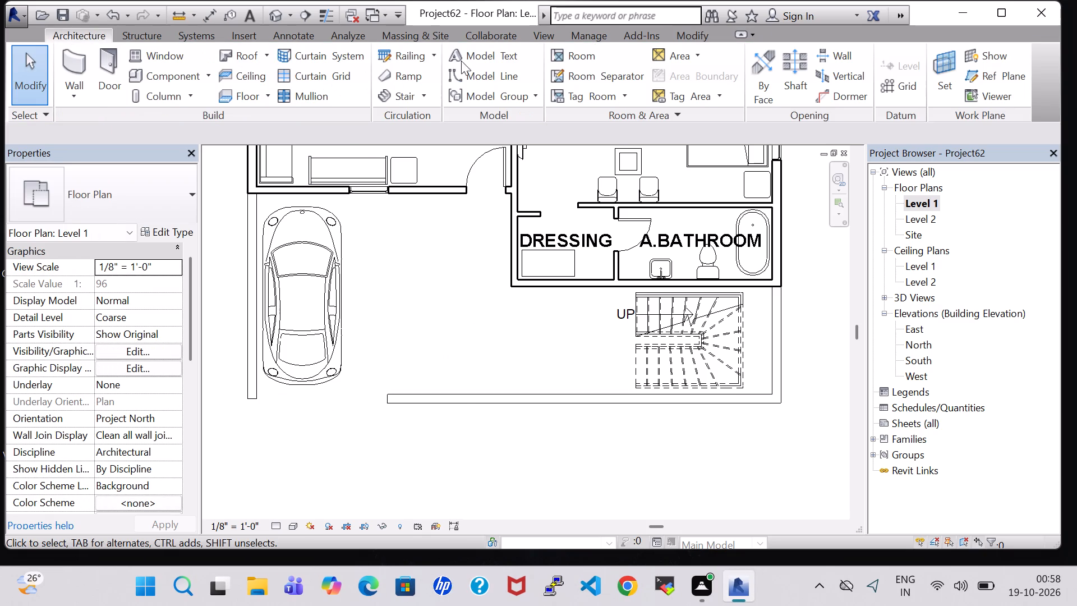
click(381, 398)
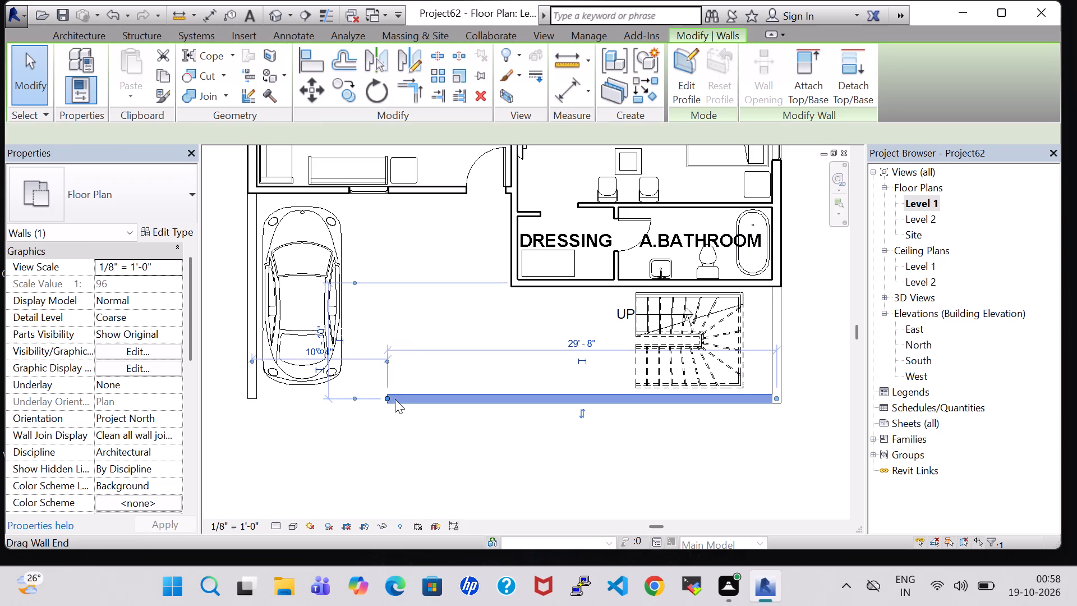
drag(389, 398, 495, 397)
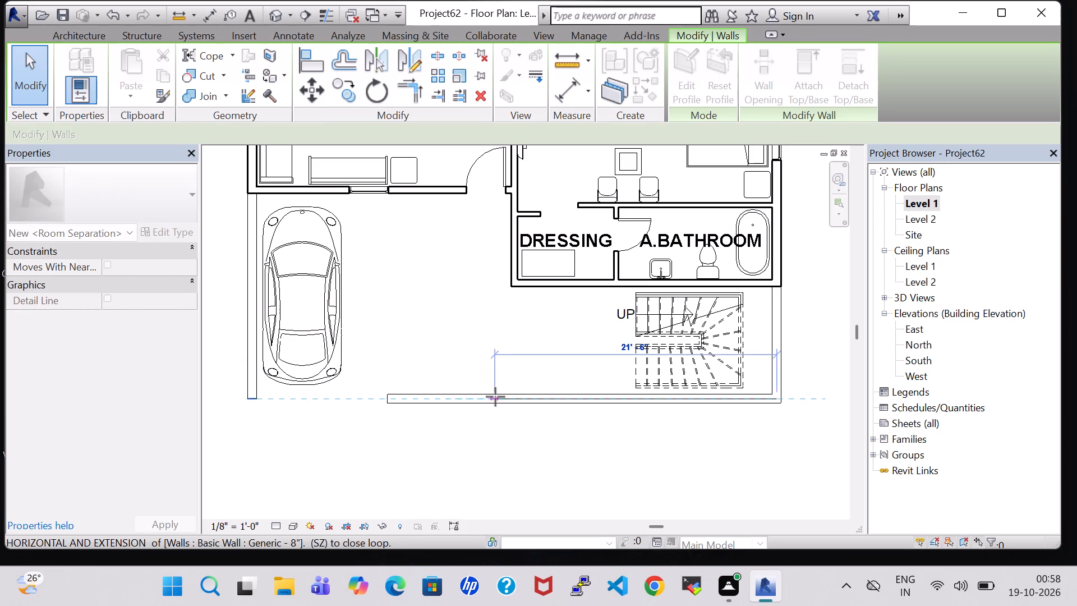
drag(495, 397, 508, 397)
click(513, 425)
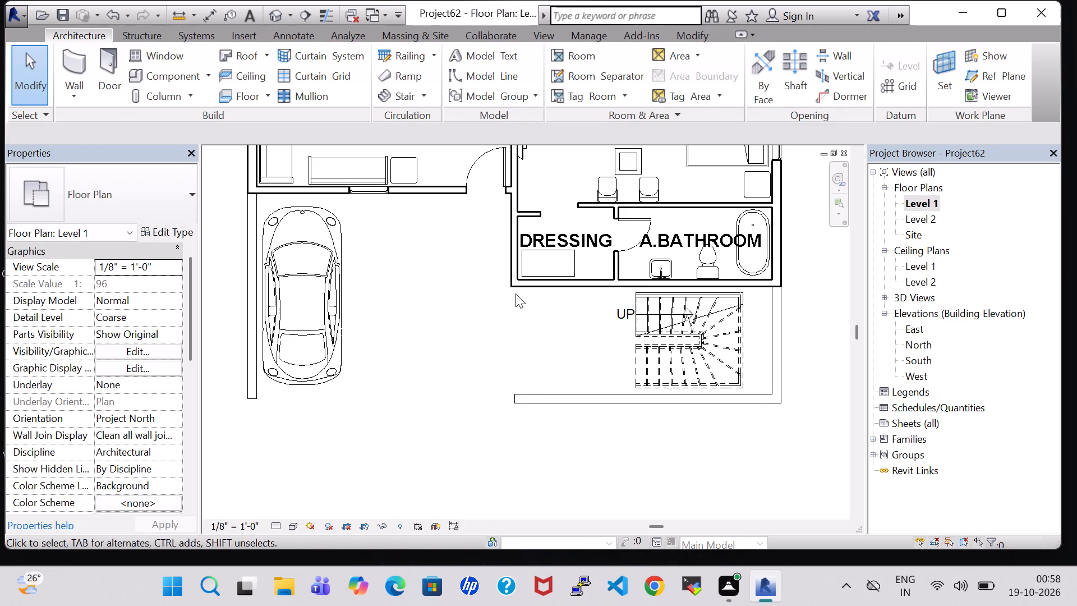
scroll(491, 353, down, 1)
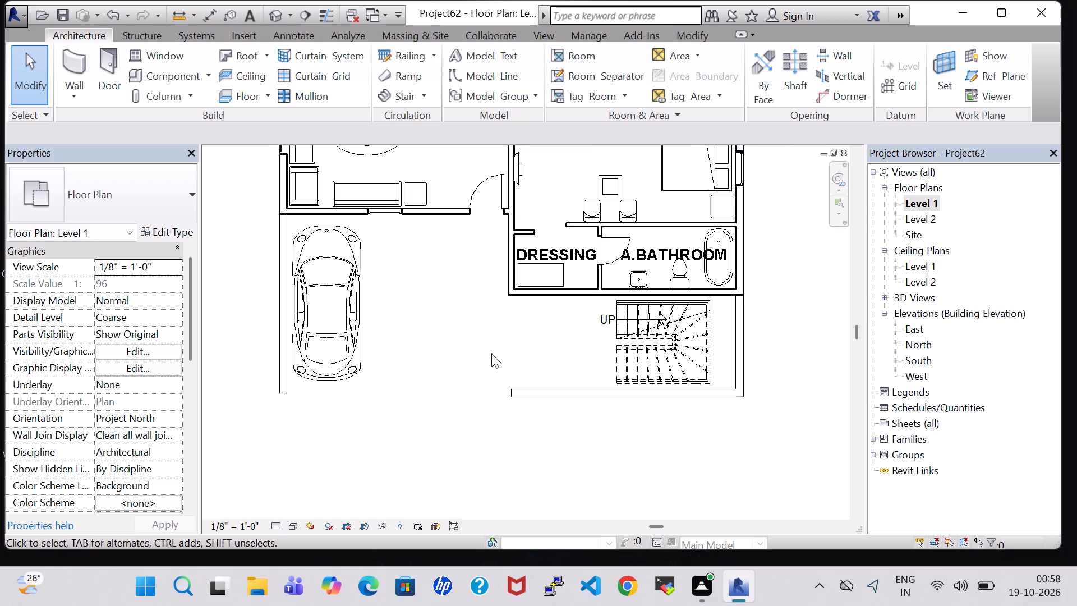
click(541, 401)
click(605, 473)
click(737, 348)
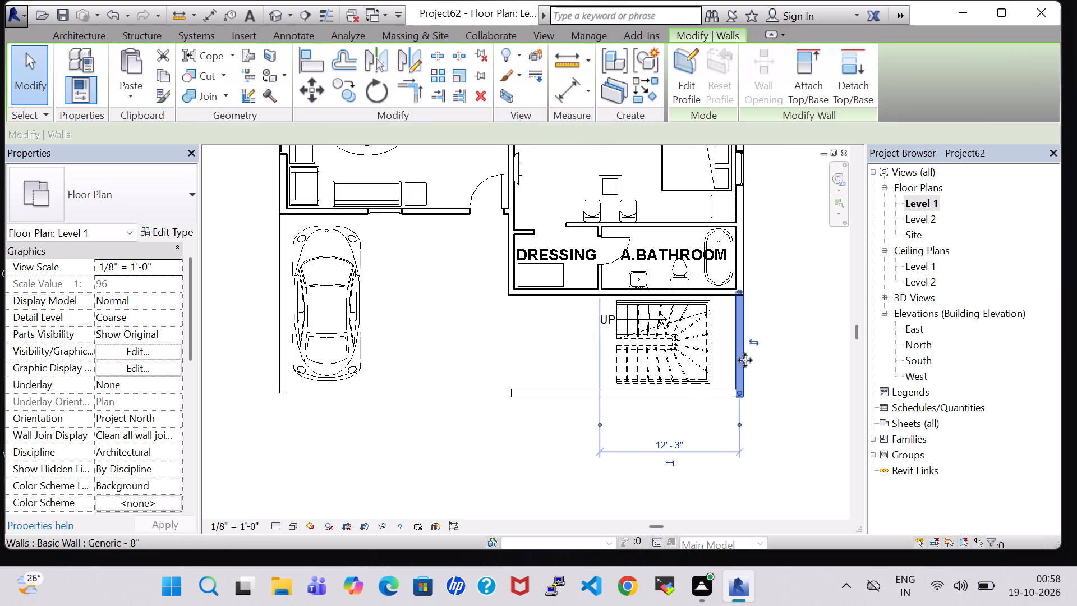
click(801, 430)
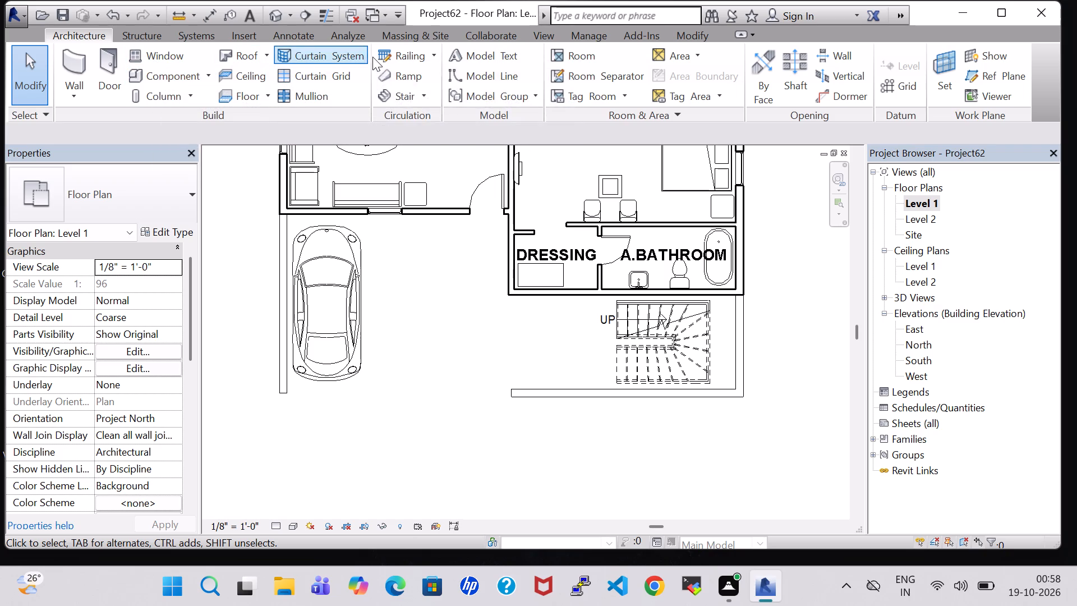
Sketch a railing along the centrelines of the low east wall, about 8' 7", and the shortened south wall around the stair.
click(390, 59)
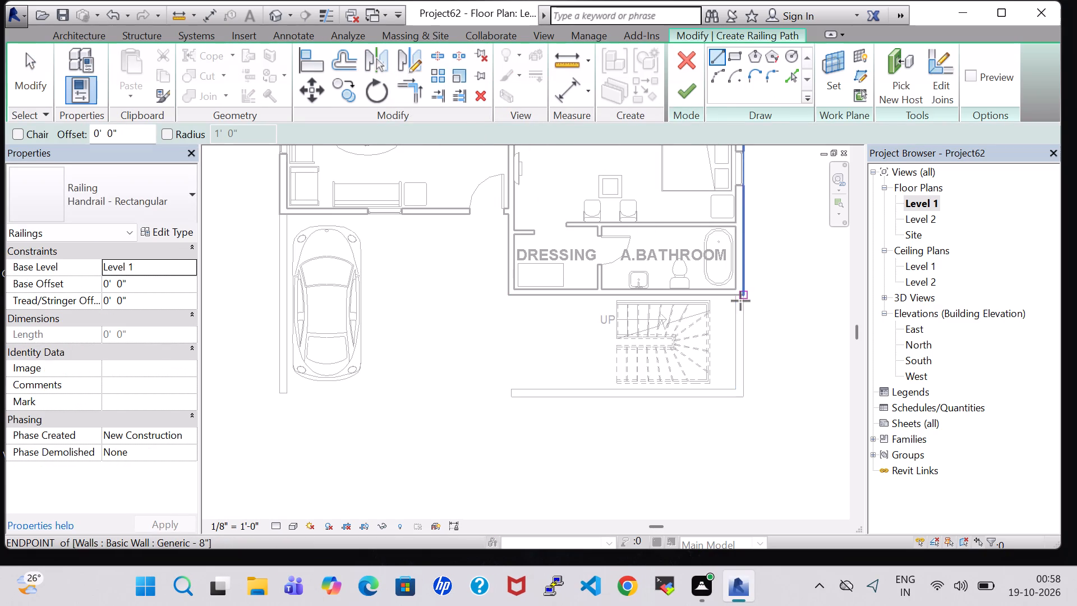
scroll(737, 300, up, 5)
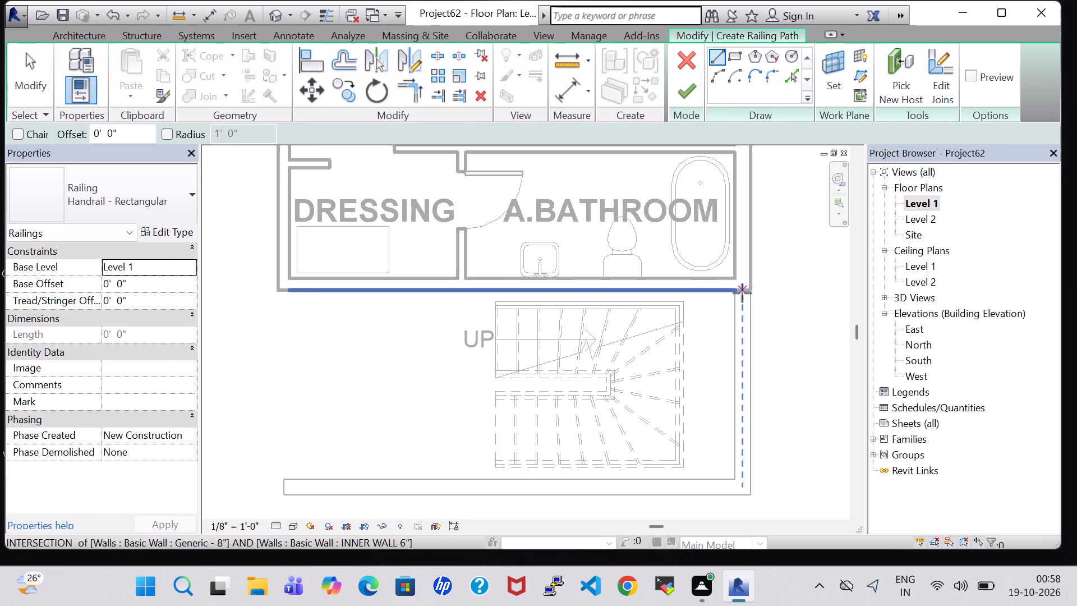
click(742, 293)
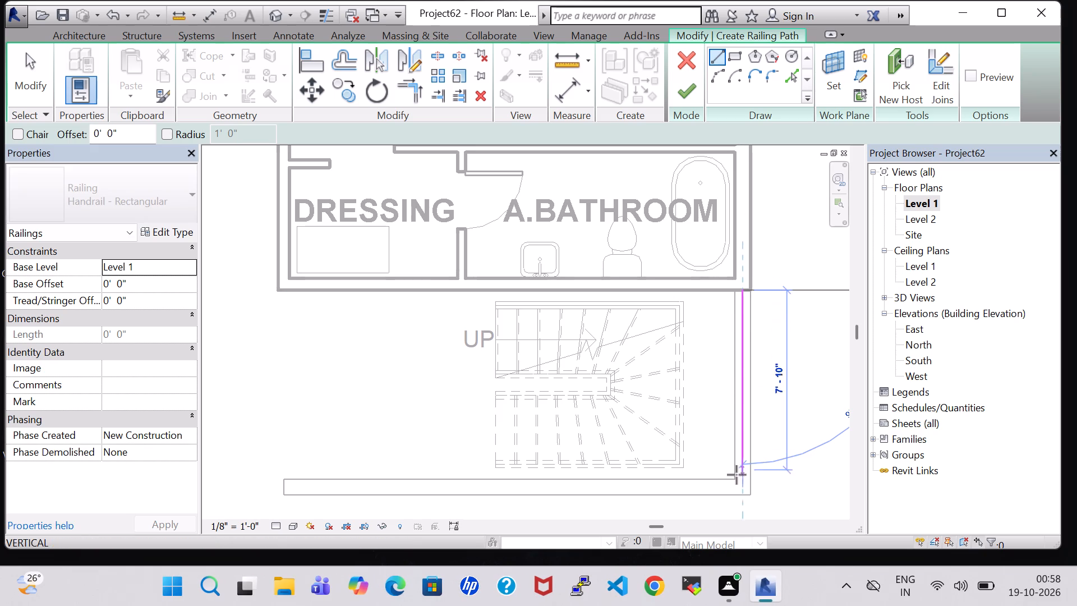
click(743, 484)
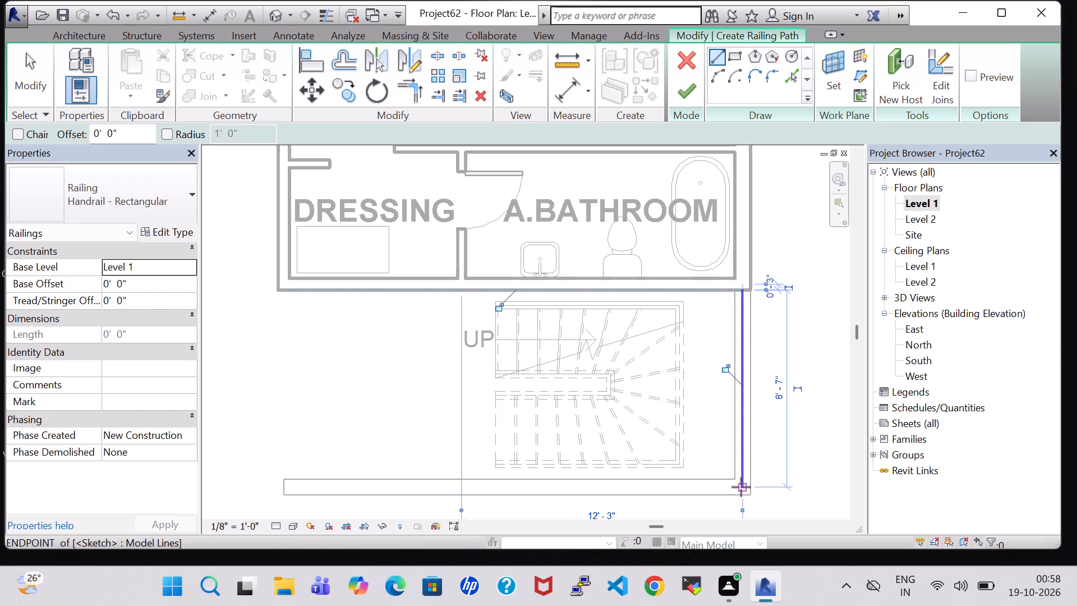
click(741, 487)
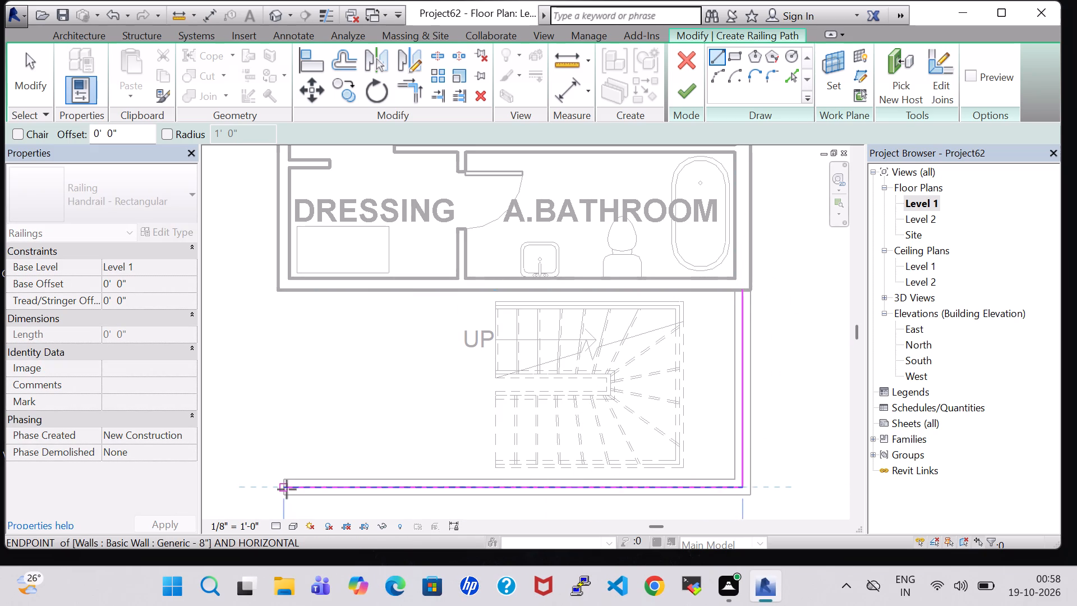
click(284, 489)
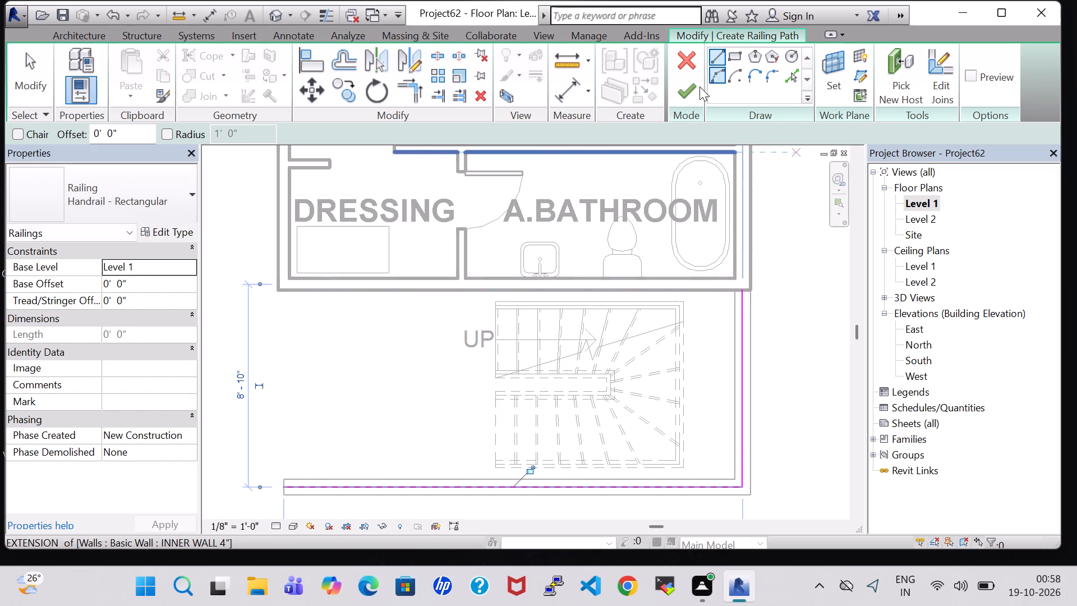
click(682, 91)
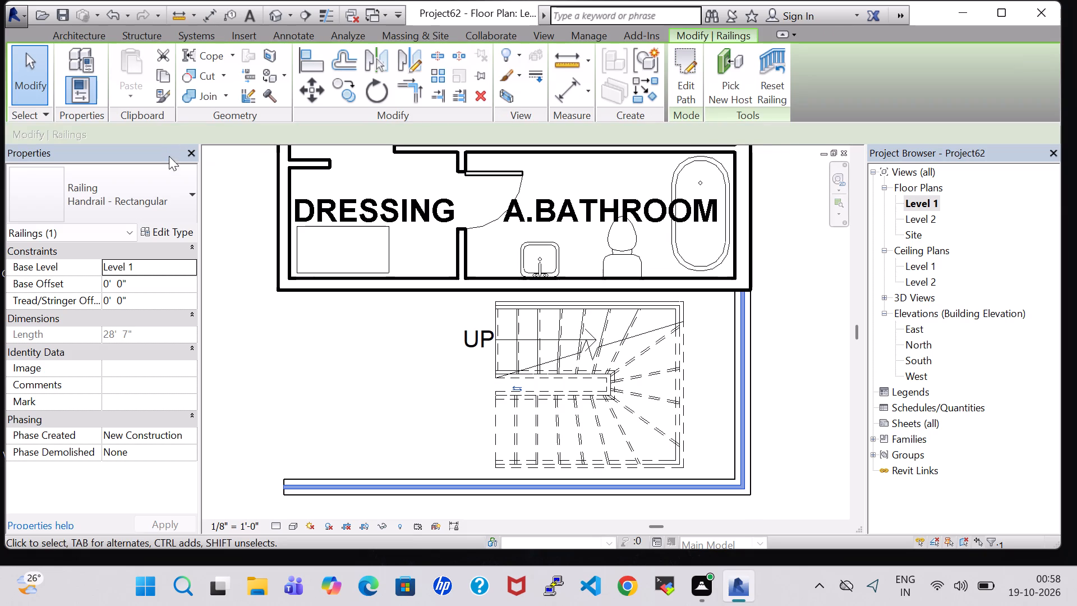
Change the new railing to the Glass Panel - Bottom Fill type with a base offset of 2' 0".
click(160, 181)
scroll(153, 283, up, 6)
click(154, 276)
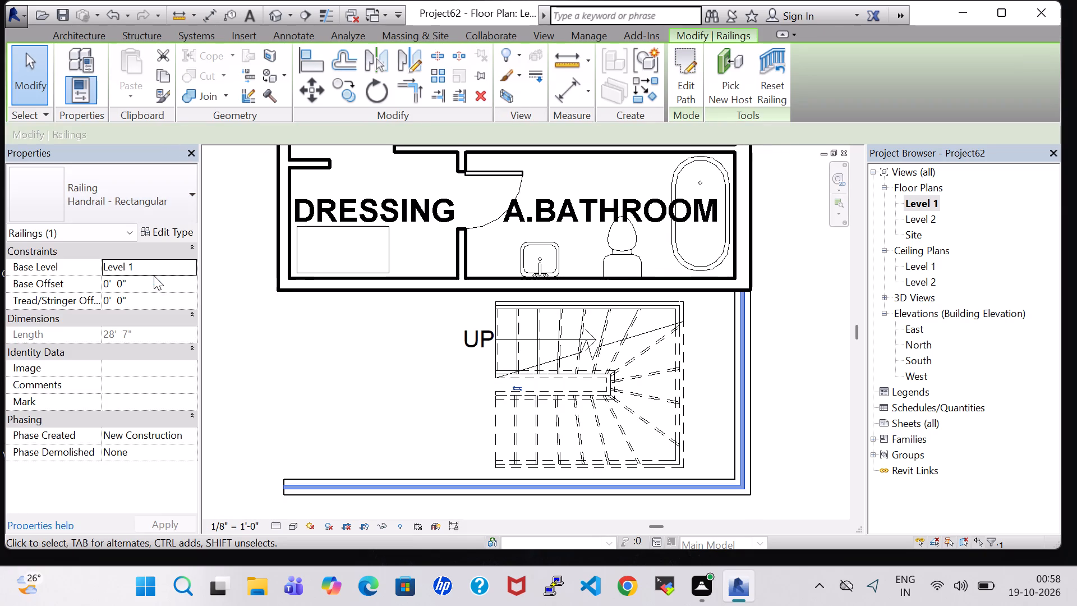
click(111, 284)
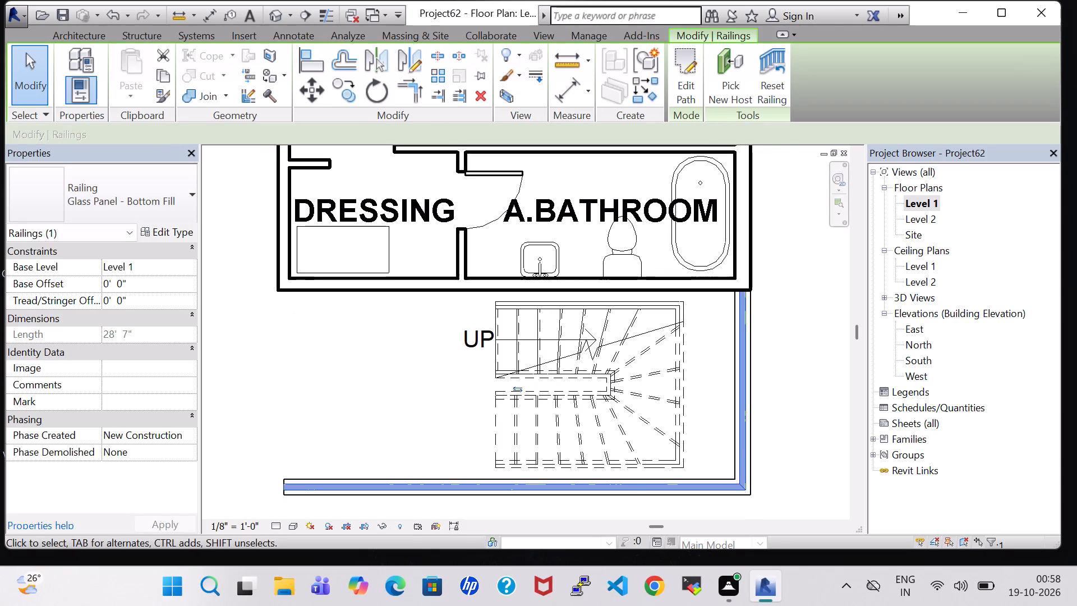
click(109, 283)
key(BackSpace)
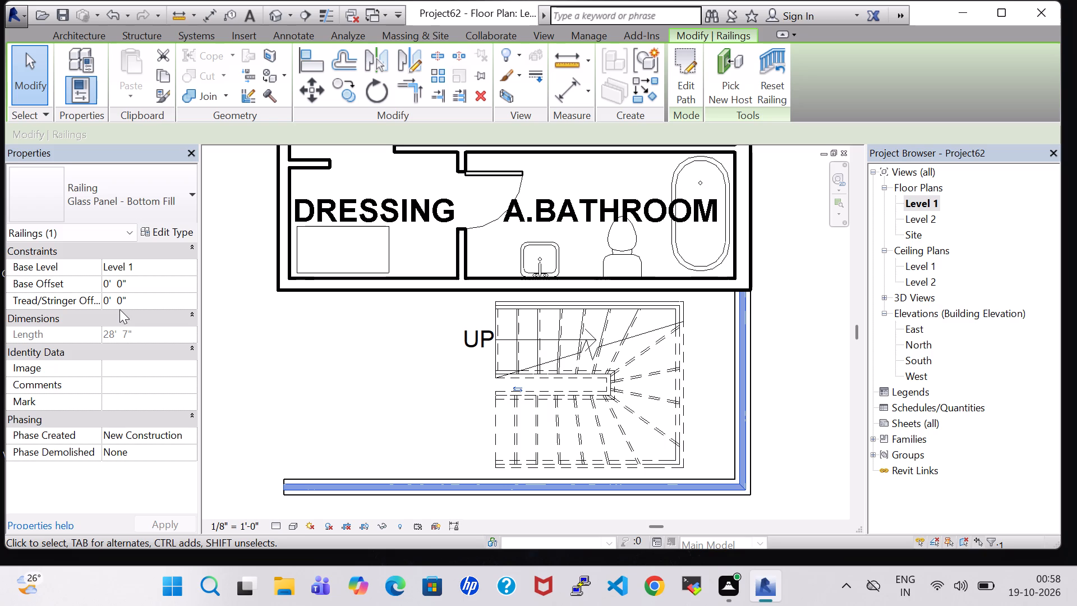
key(2)
click(170, 525)
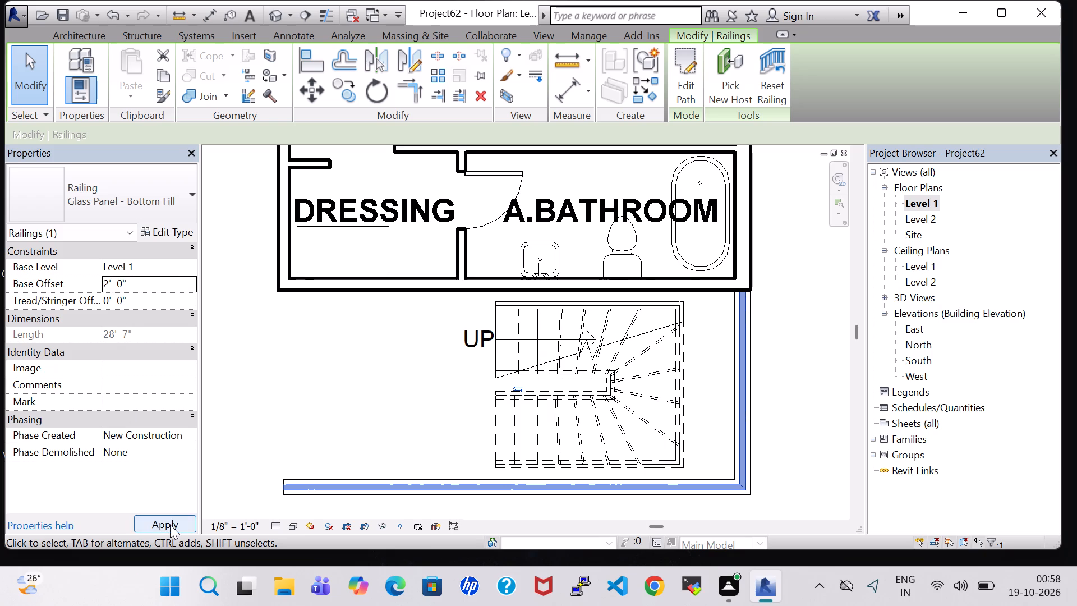
Inspect the glass railing on the low boundary walls beside the stair in the 3D view.
click(270, 16)
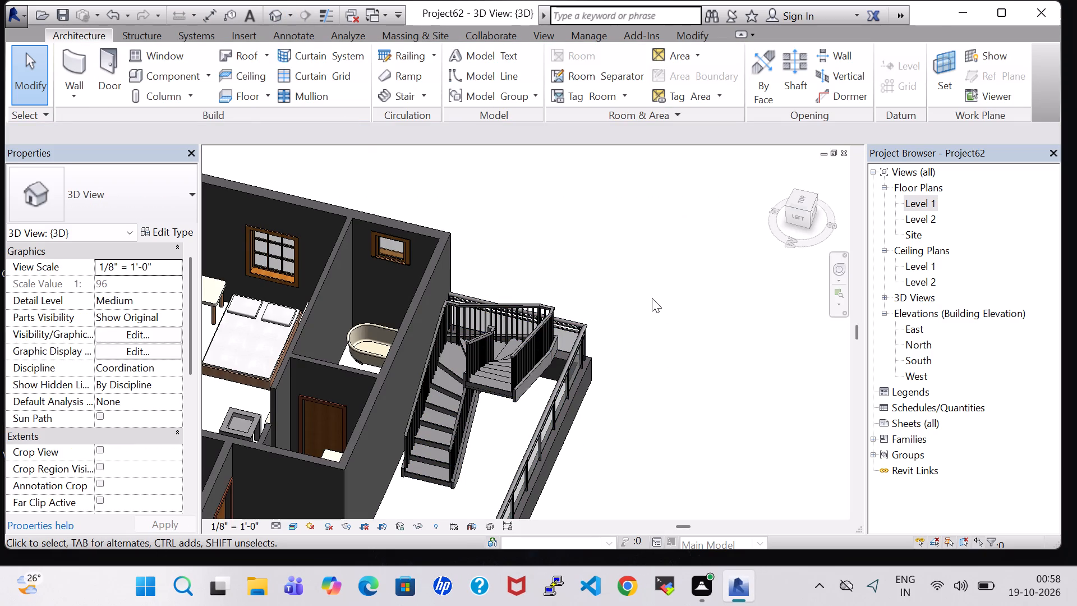
middle_drag(652, 298, 638, 295)
shift+middle_drag(639, 291, 599, 279)
scroll(811, 600, up, 1)
middle_drag(735, 474, 640, 389)
middle_drag(643, 426, 641, 54)
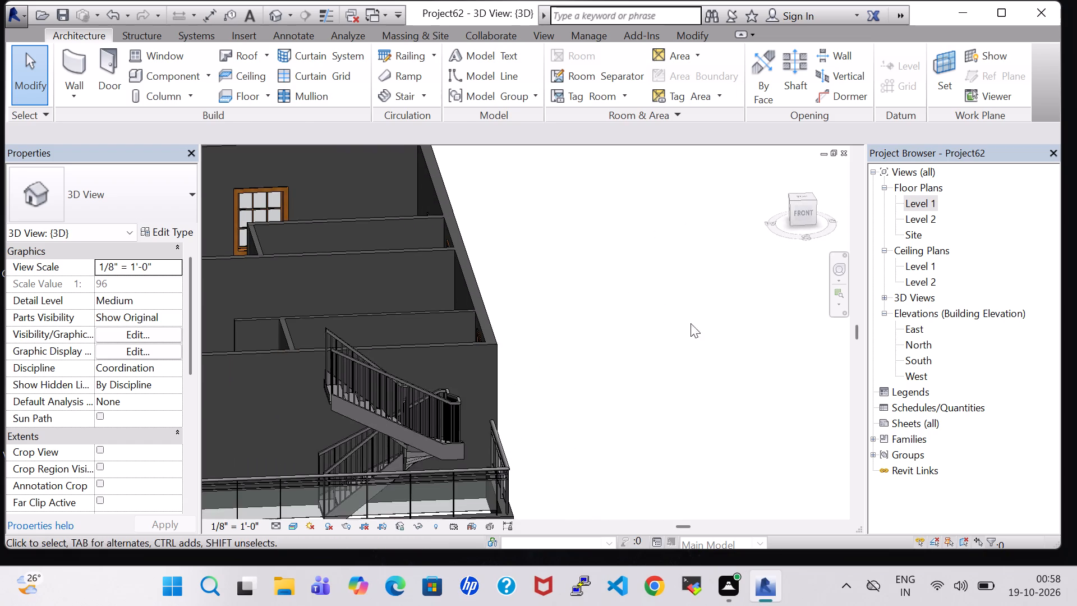
middle_drag(674, 328, 591, 45)
middle_drag(472, 196, 472, 198)
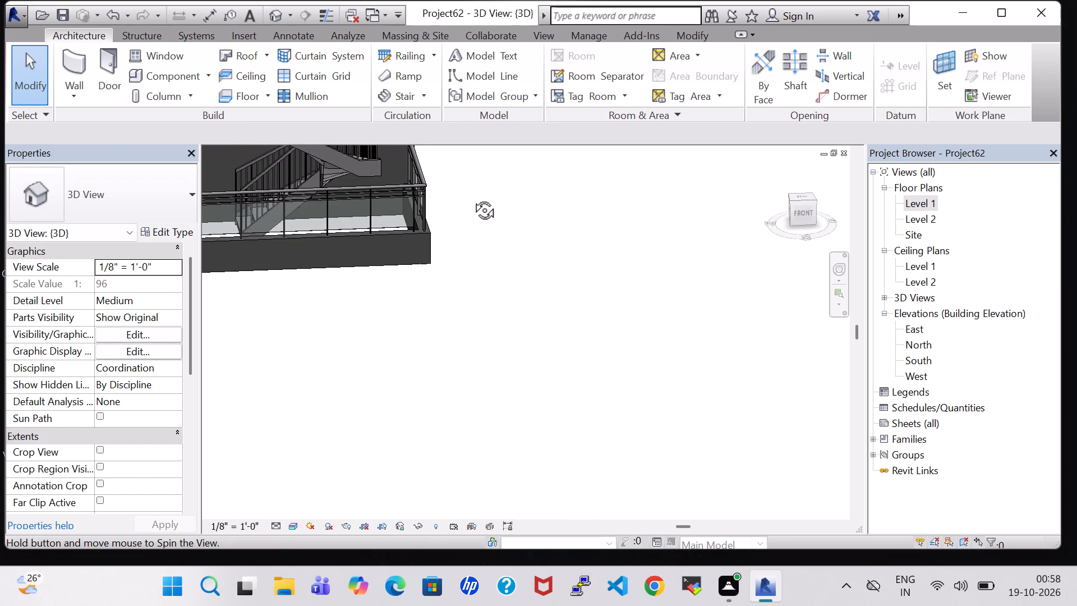
middle_drag(472, 198, 491, 249)
middle_drag(549, 232, 551, 232)
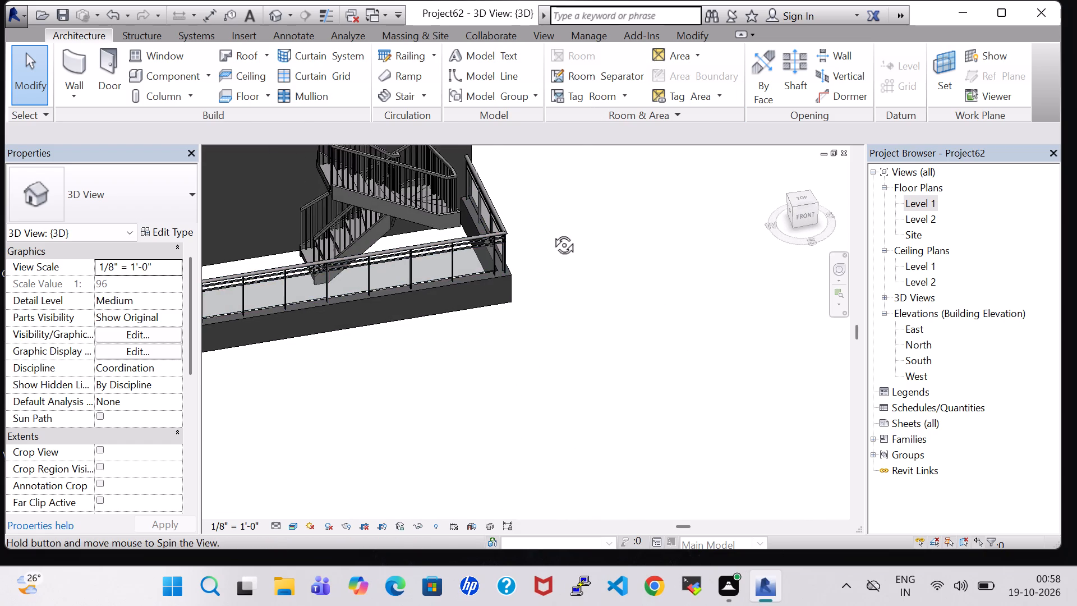
middle_drag(551, 232, 583, 288)
middle_drag(556, 270, 562, 284)
In the Level 1 plan, create a toposurface at elevation 0' 0" from four points at the corners of the stair area.
double_click(914, 205)
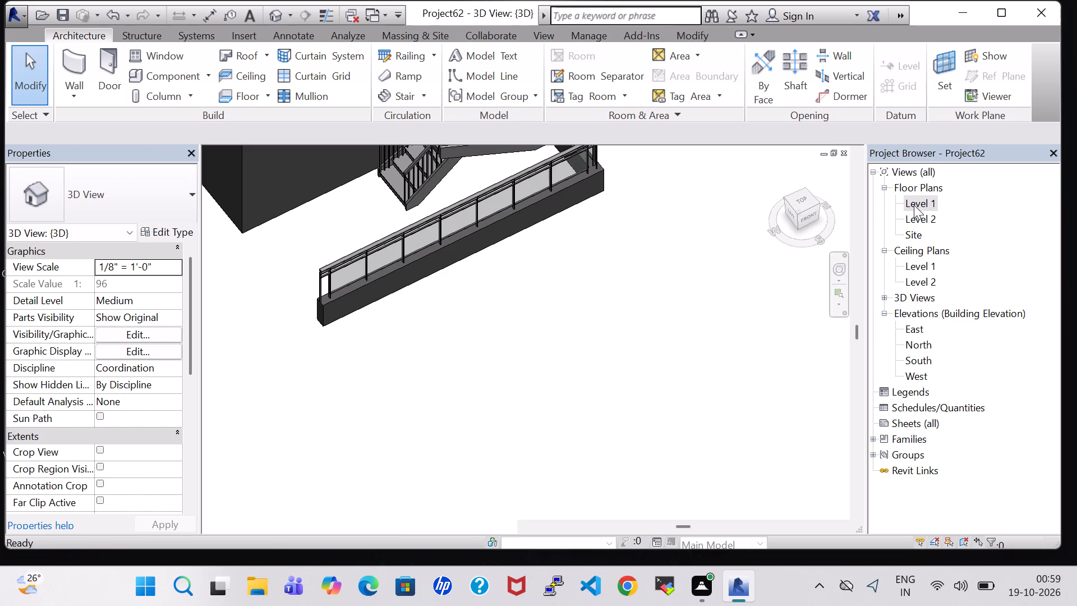
scroll(722, 267, down, 3)
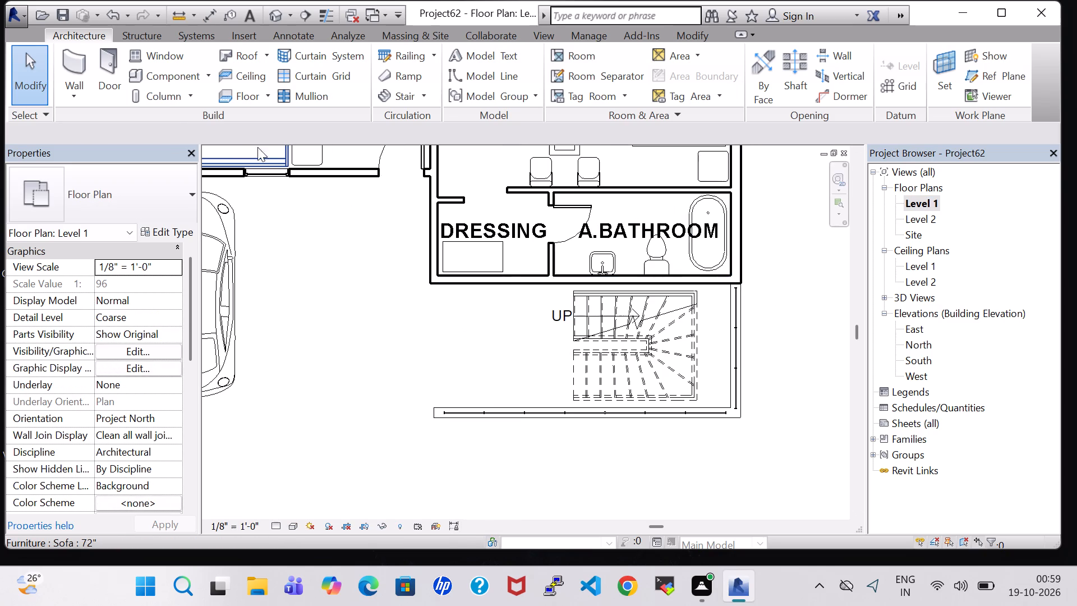
click(417, 41)
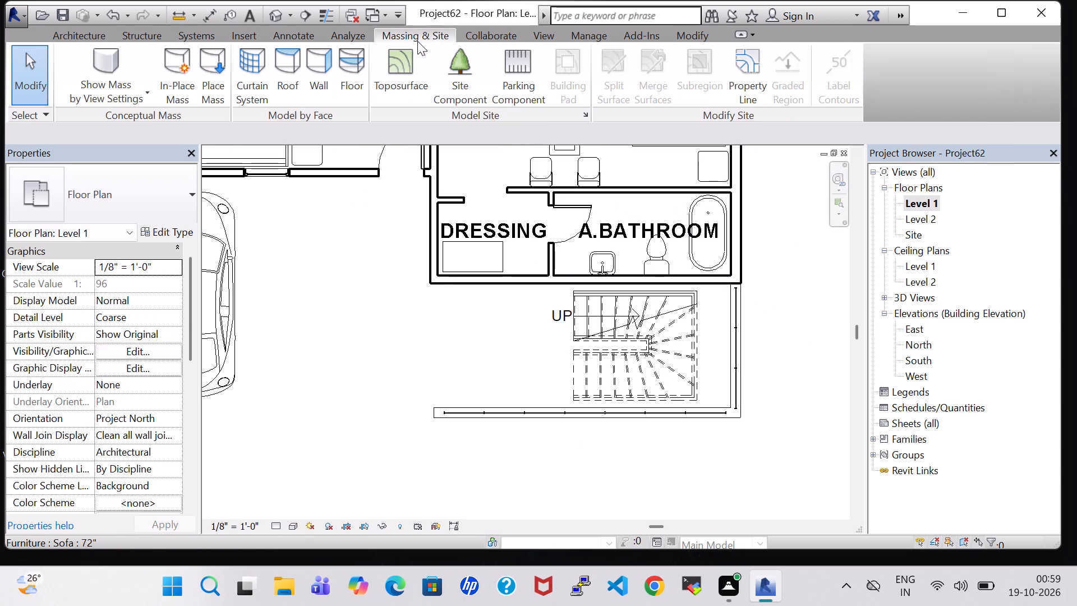
click(402, 58)
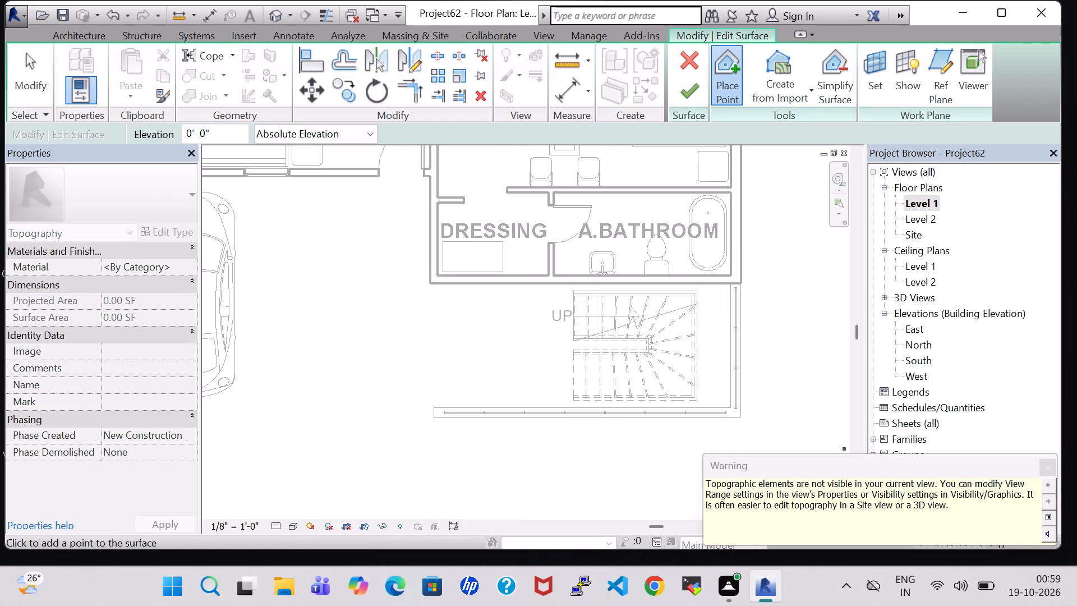
click(1040, 466)
click(721, 74)
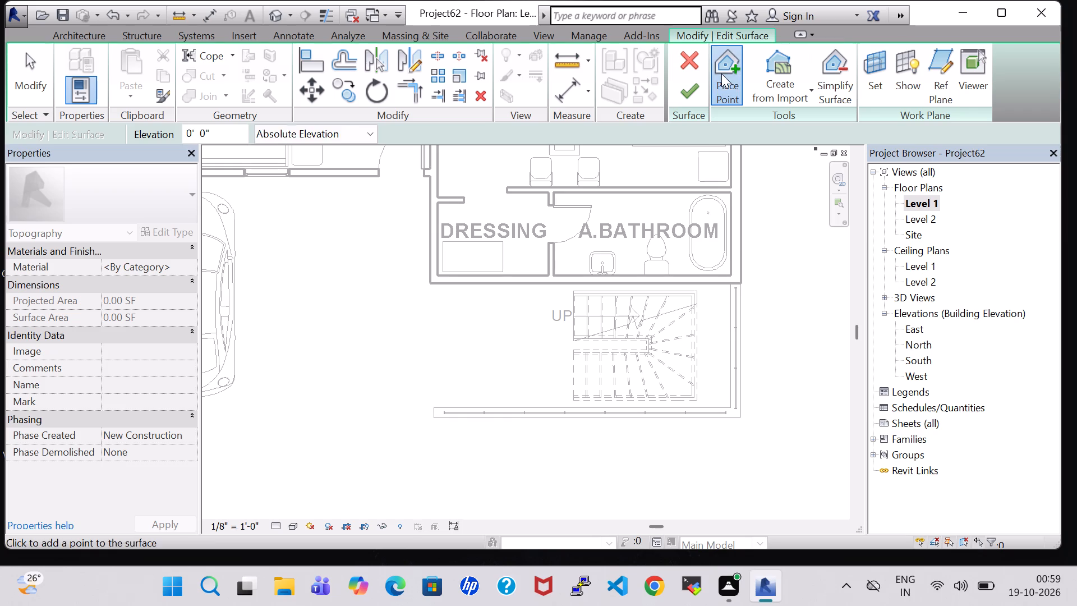
click(739, 283)
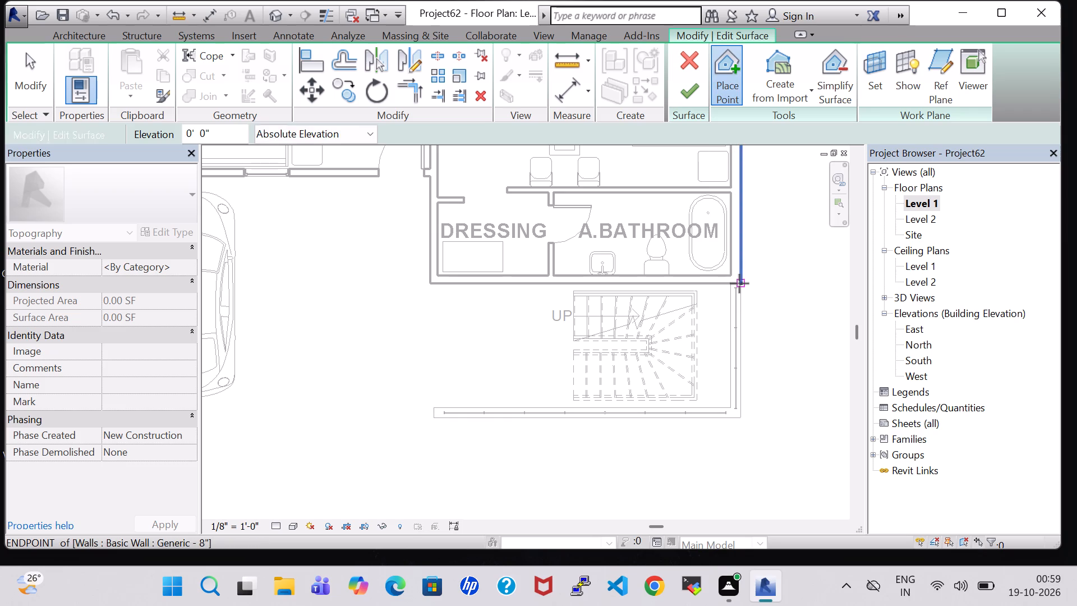
click(739, 417)
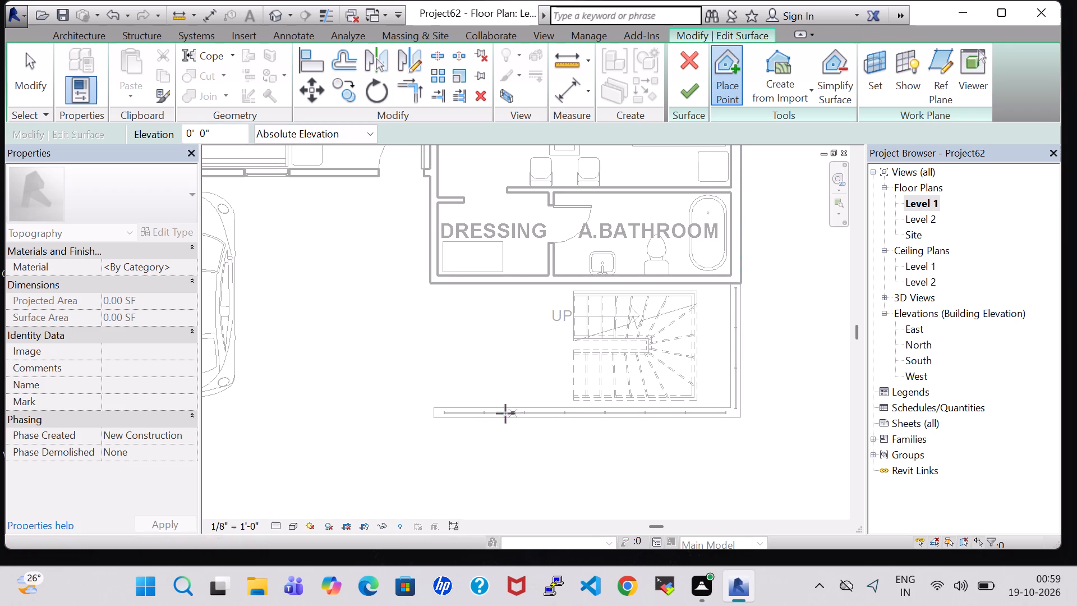
click(435, 417)
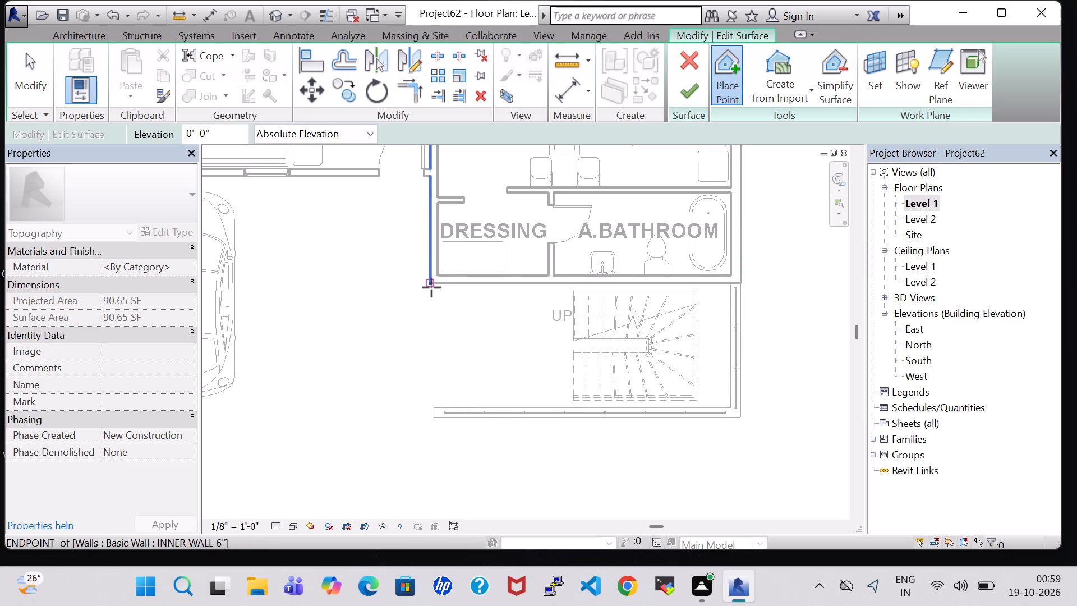
click(431, 284)
click(682, 82)
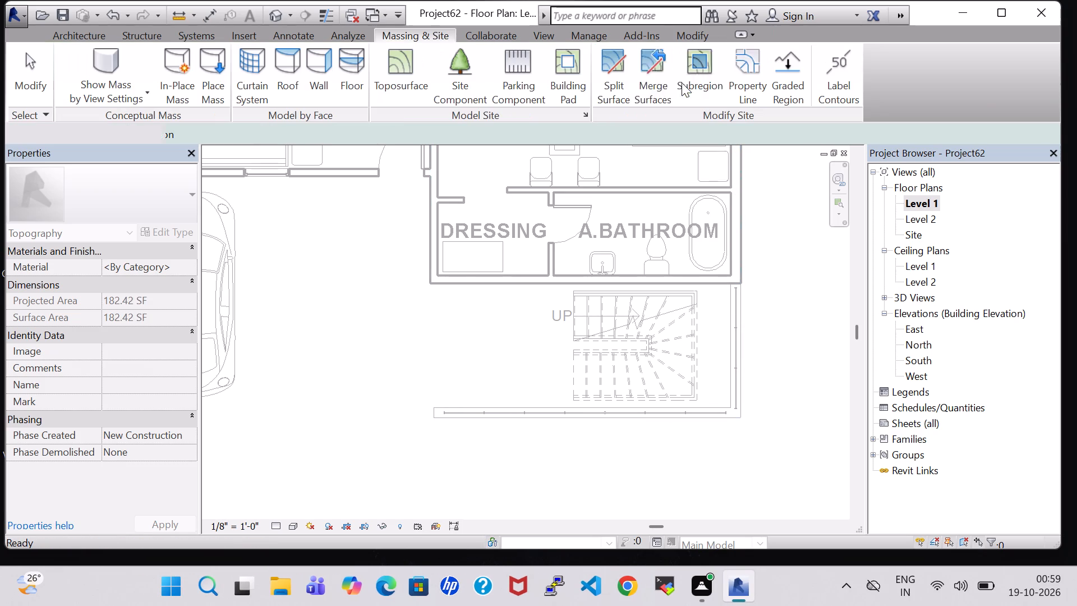
In the Level 1 plan, create a toposurface at elevation 0' 0" from four points at the corners of the car-parking area.
click(280, 14)
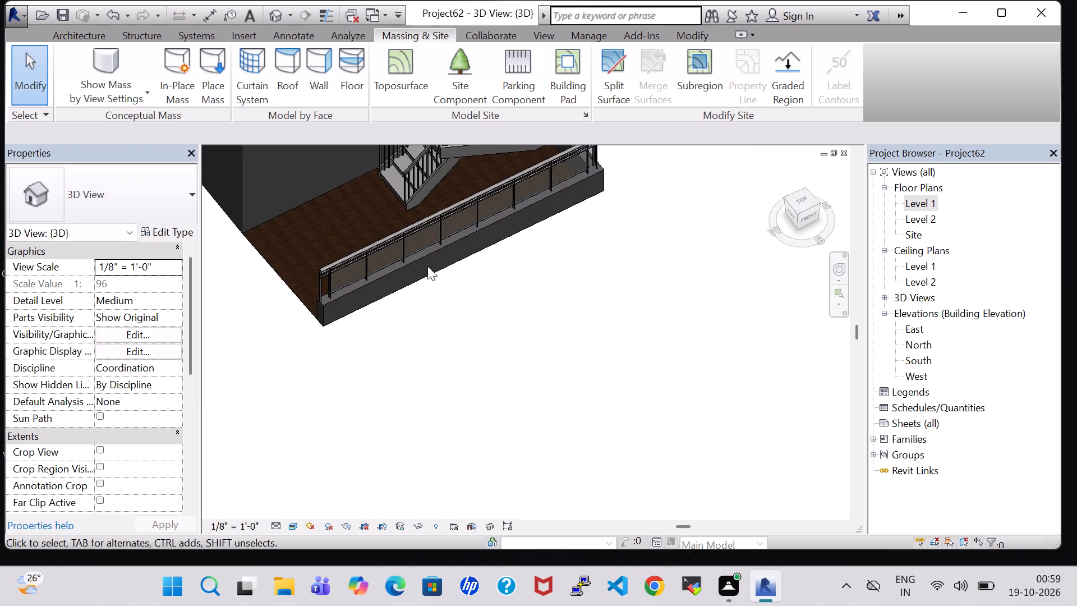
middle_drag(371, 372, 344, 323)
shift+middle_drag(615, 260, 619, 346)
double_click(908, 203)
scroll(694, 283, down, 2)
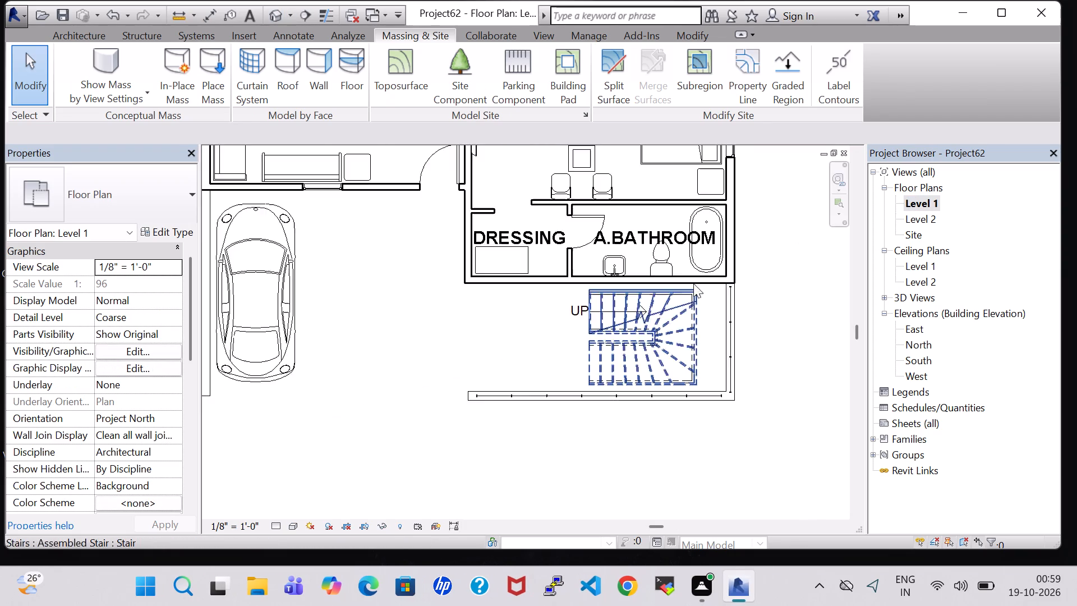
scroll(693, 283, down, 2)
middle_drag(521, 281, 531, 282)
scroll(531, 279, up, 1)
click(404, 70)
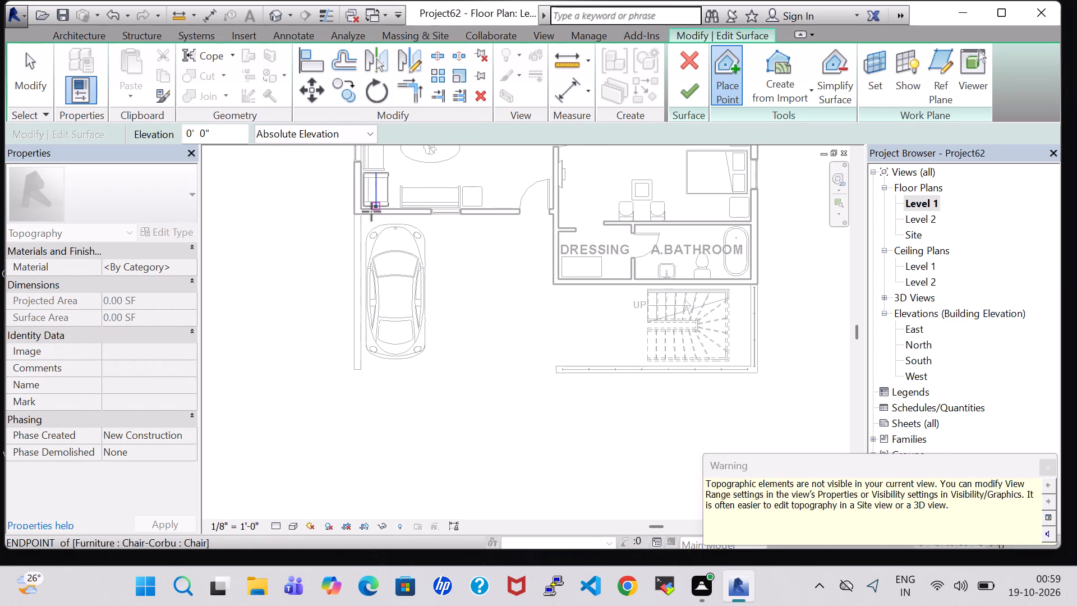
scroll(355, 212, up, 6)
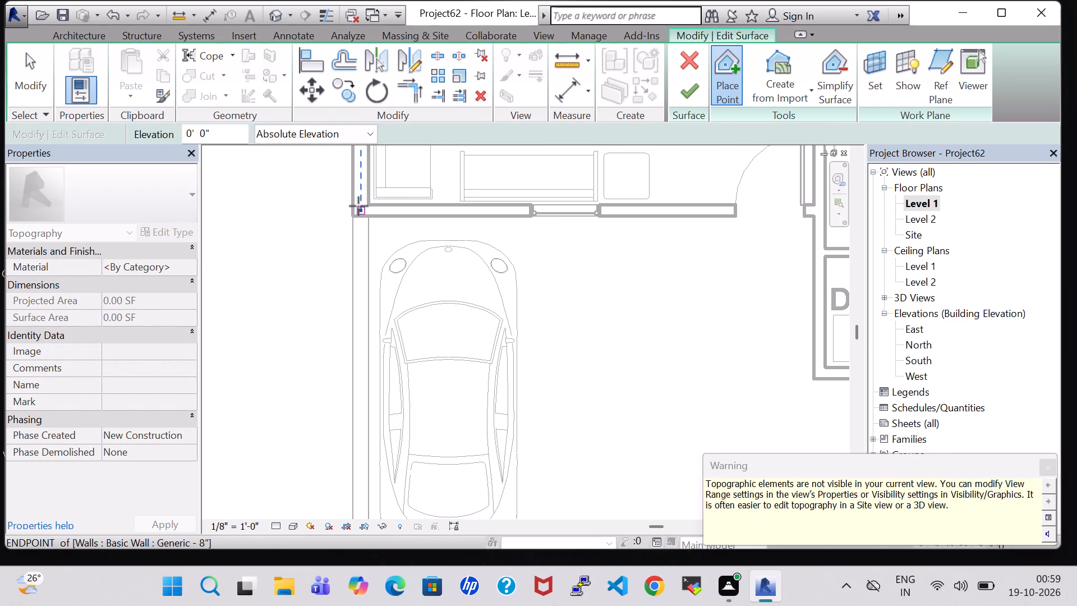
click(354, 218)
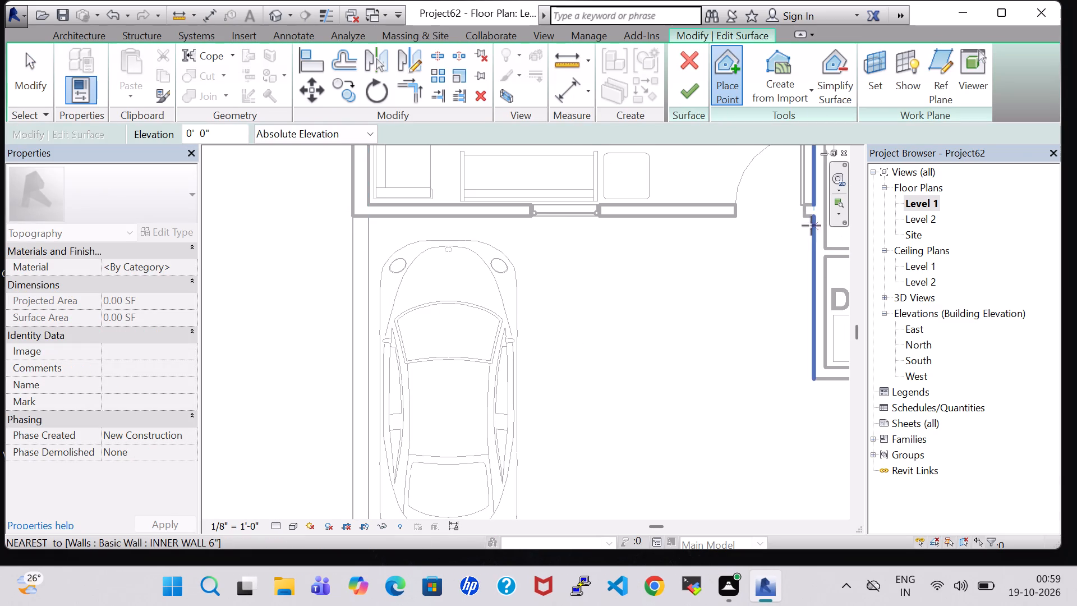
click(812, 218)
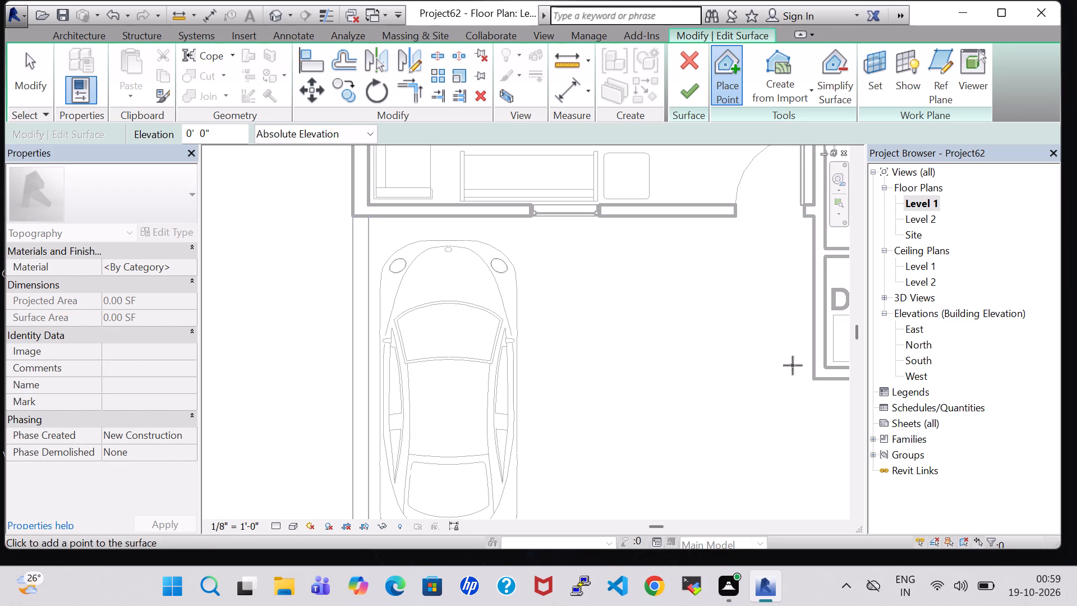
middle_drag(793, 365, 789, 235)
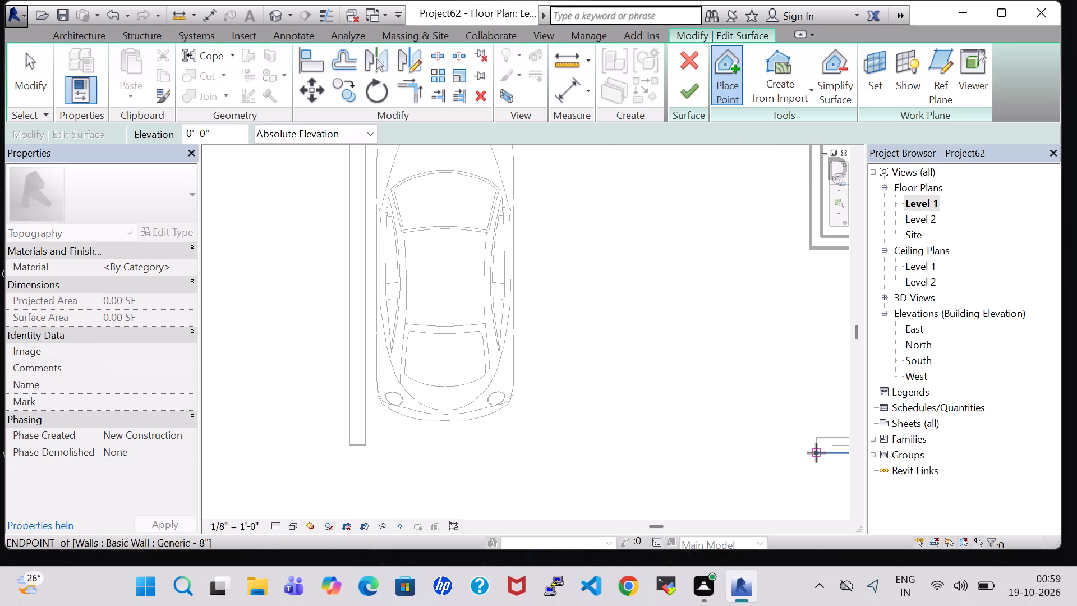
click(816, 453)
click(352, 443)
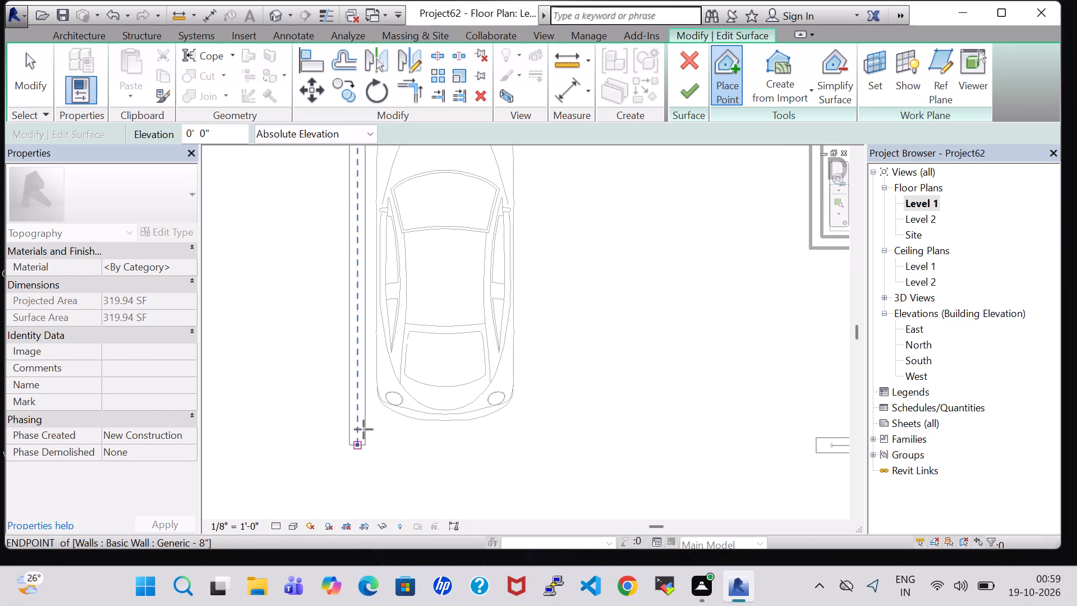
click(691, 96)
Inspect the car-parking ground surface and its edge with the stair area in the 3D view, and return to the Level 1 plan.
click(270, 10)
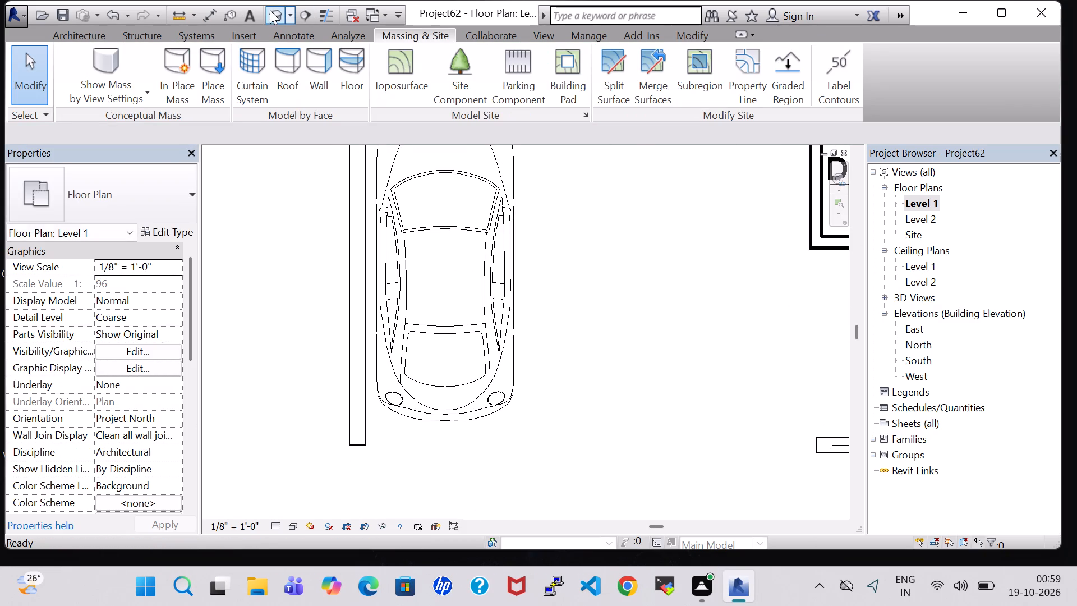
shift+middle_drag(592, 301, 538, 314)
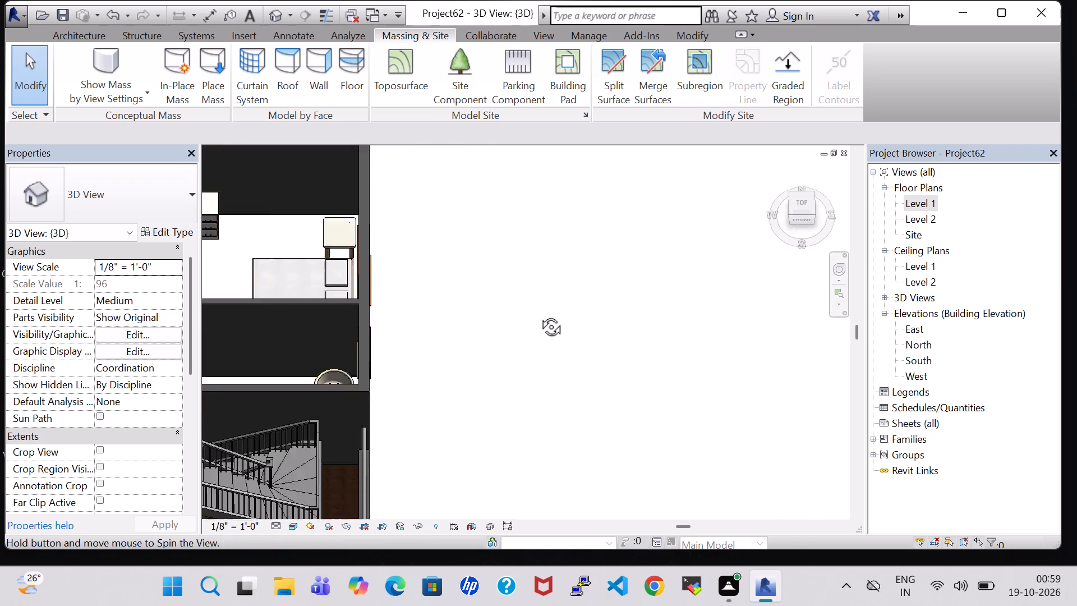
shift+middle_drag(538, 314, 538, 314)
middle_drag(462, 337, 868, 294)
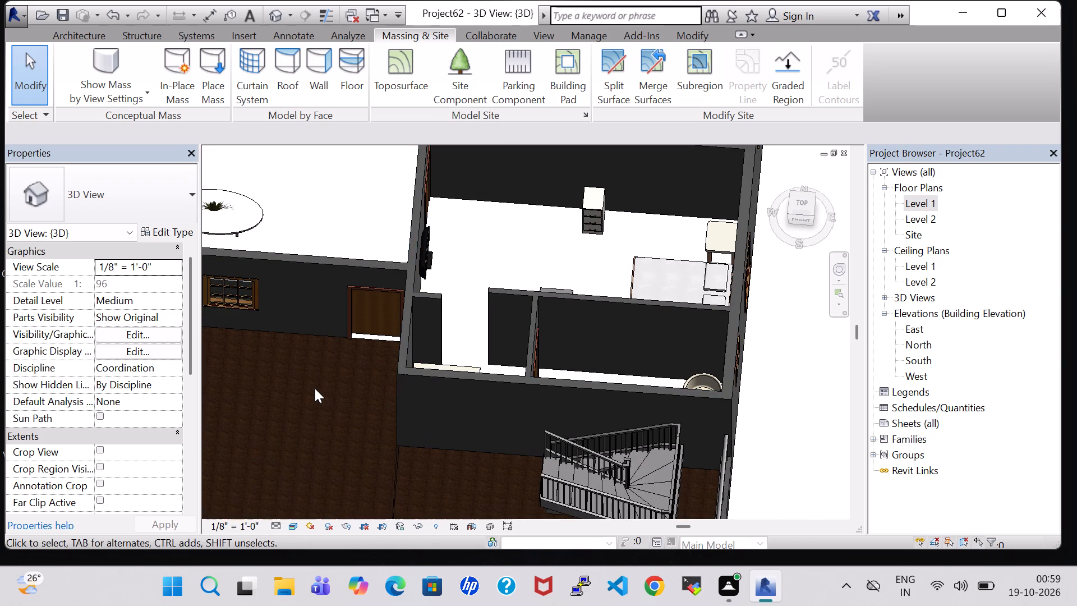
middle_drag(305, 387, 478, 291)
scroll(357, 361, up, 1)
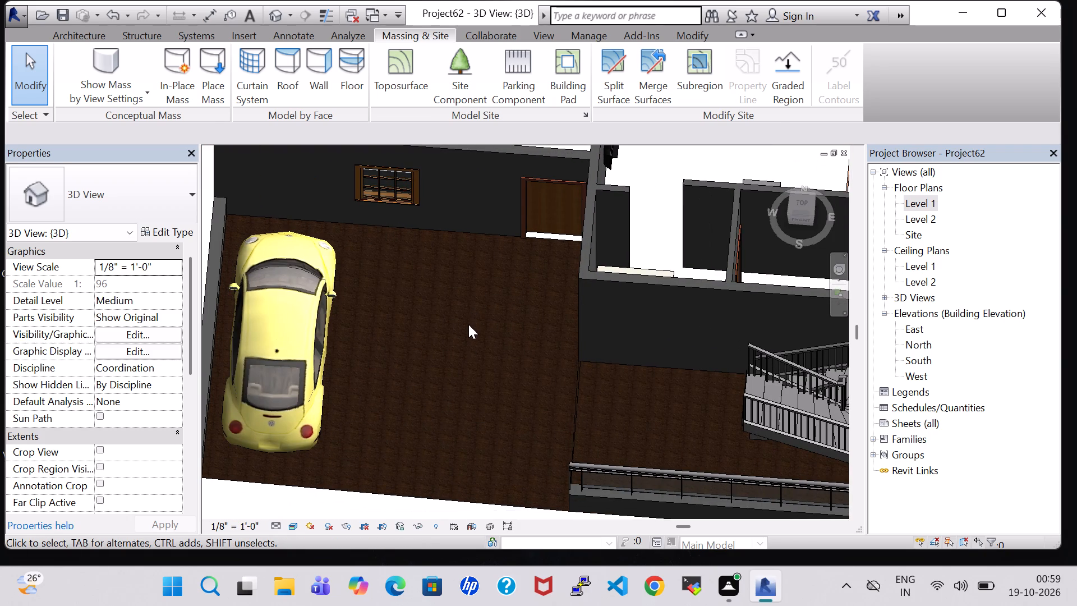
middle_drag(468, 325, 550, 268)
middle_drag(519, 269, 519, 270)
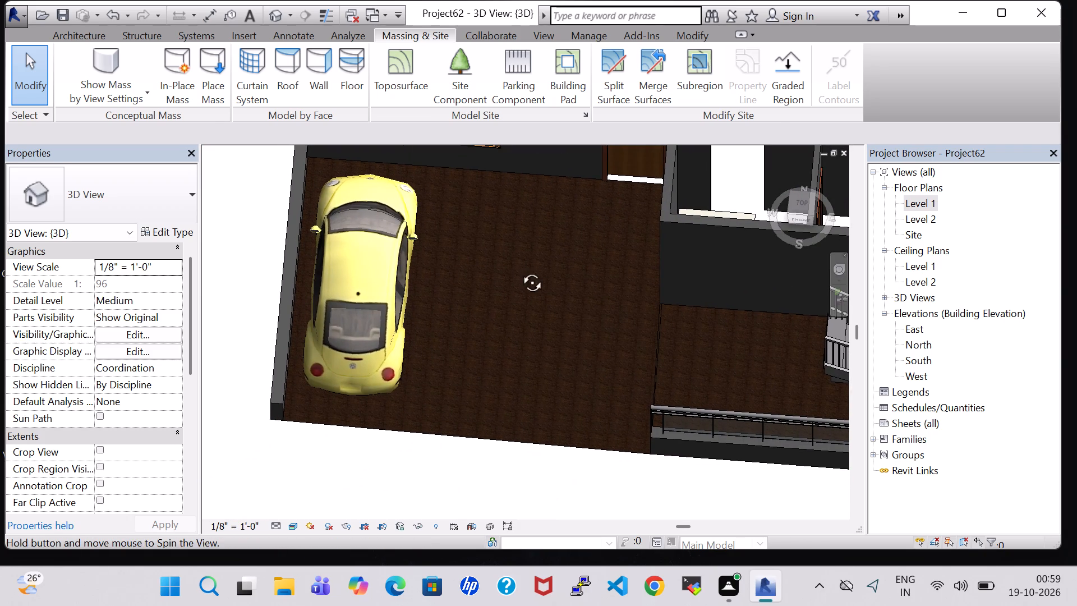
middle_drag(519, 270, 529, 329)
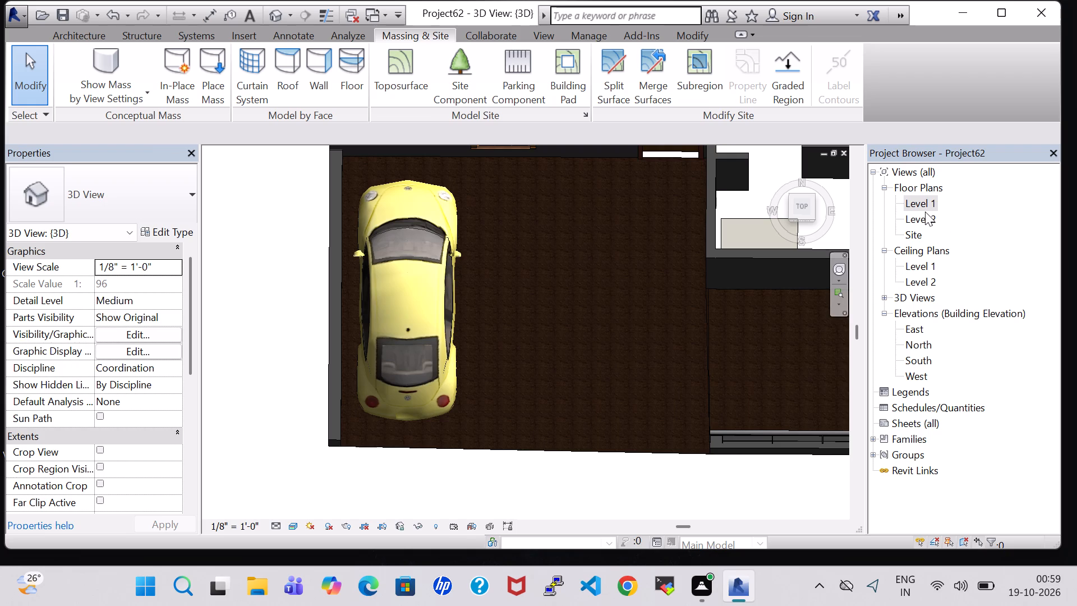
double_click(925, 210)
scroll(692, 293, down, 4)
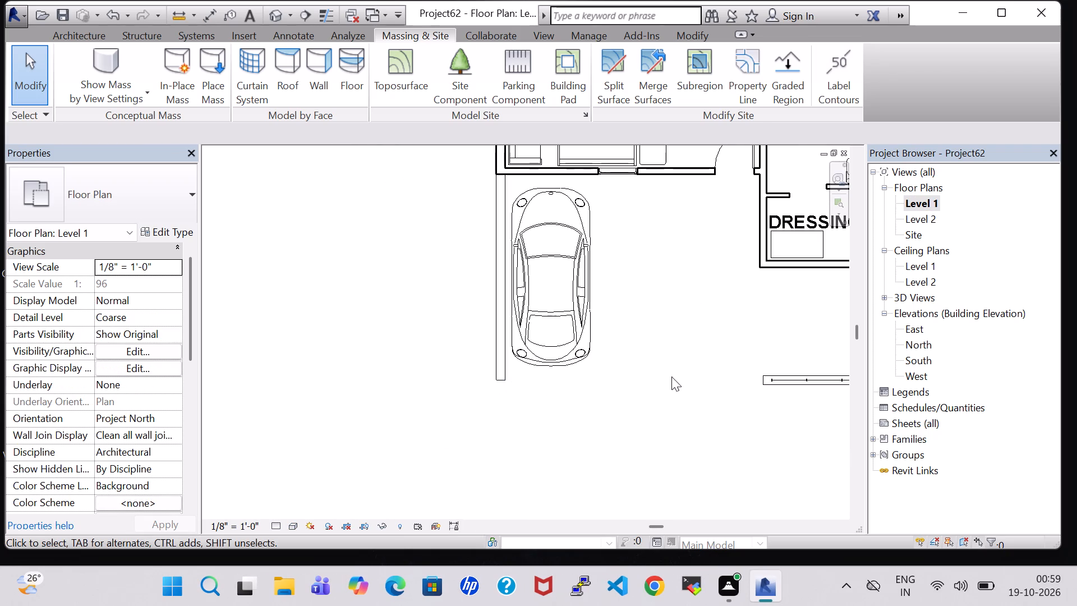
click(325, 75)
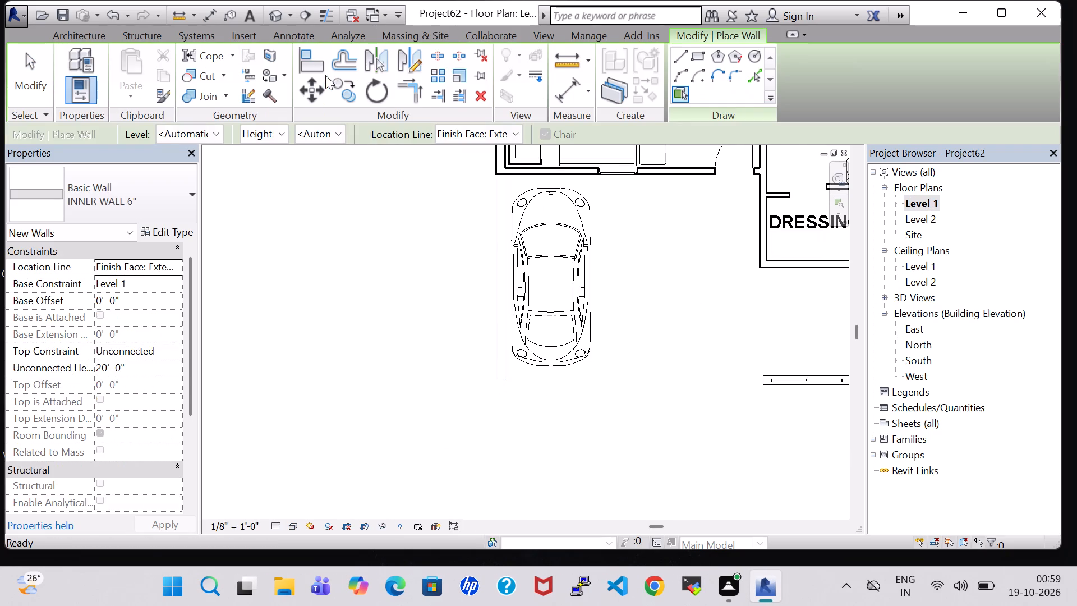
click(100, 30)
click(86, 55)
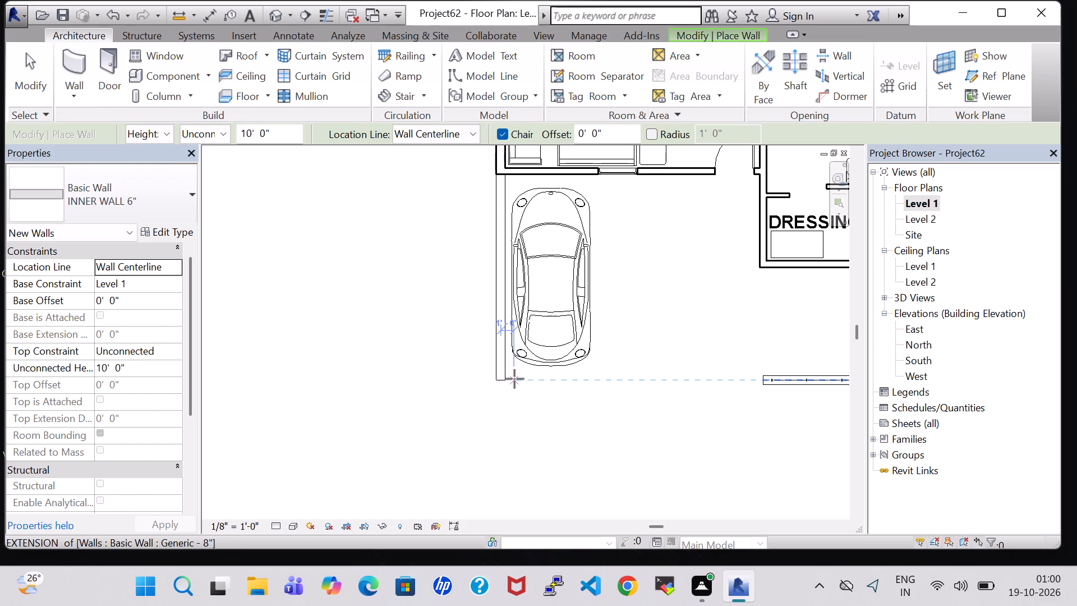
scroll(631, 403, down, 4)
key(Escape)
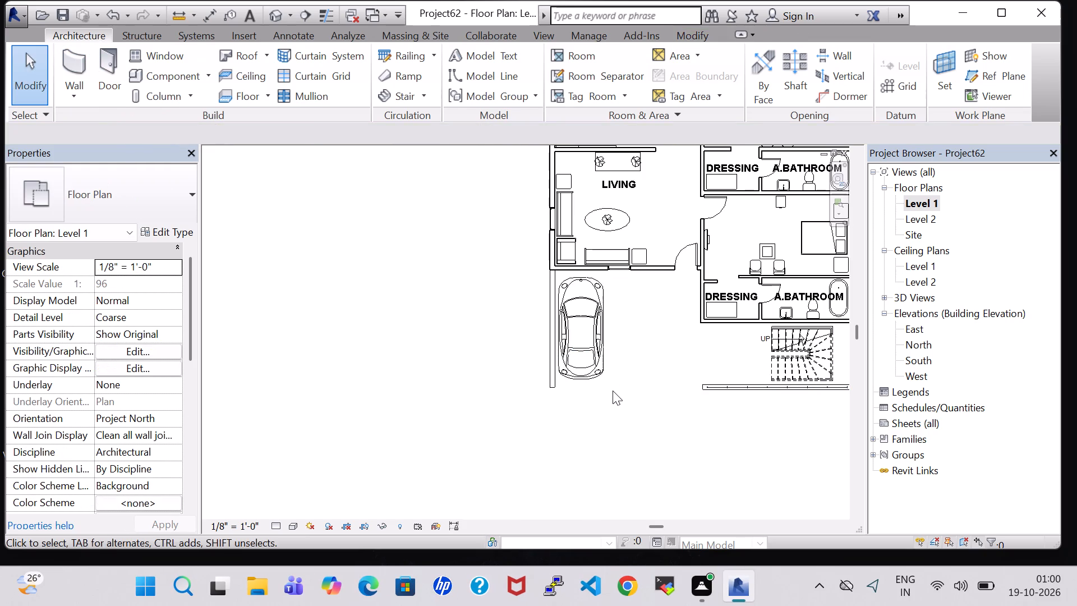
Nudge the low south wall beside the stair and its glass railing one increment north each.
middle_drag(613, 391, 537, 379)
scroll(644, 379, up, 2)
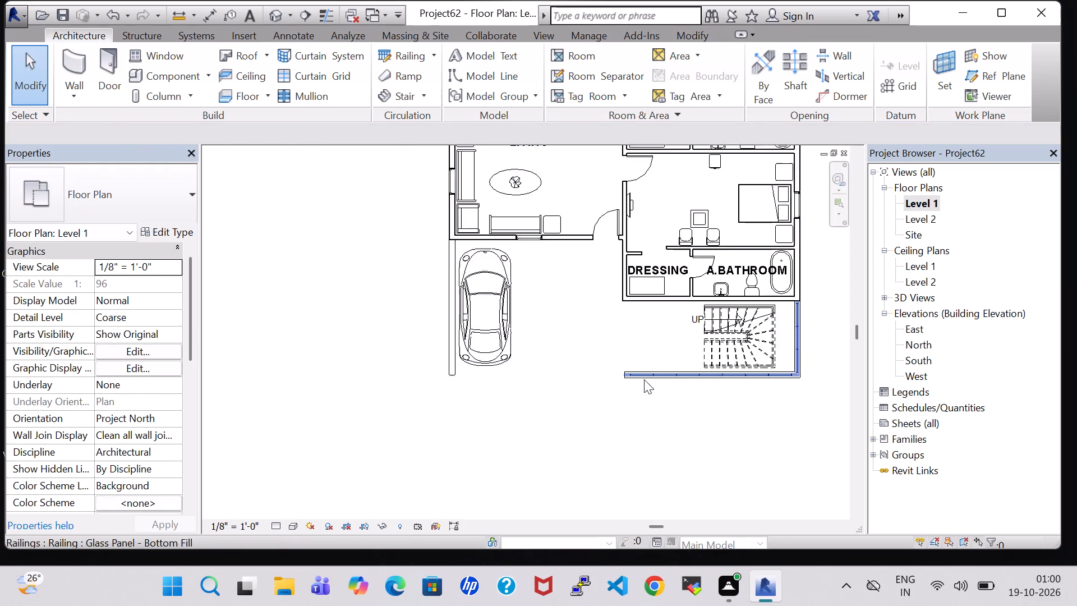
scroll(644, 379, up, 6)
click(640, 358)
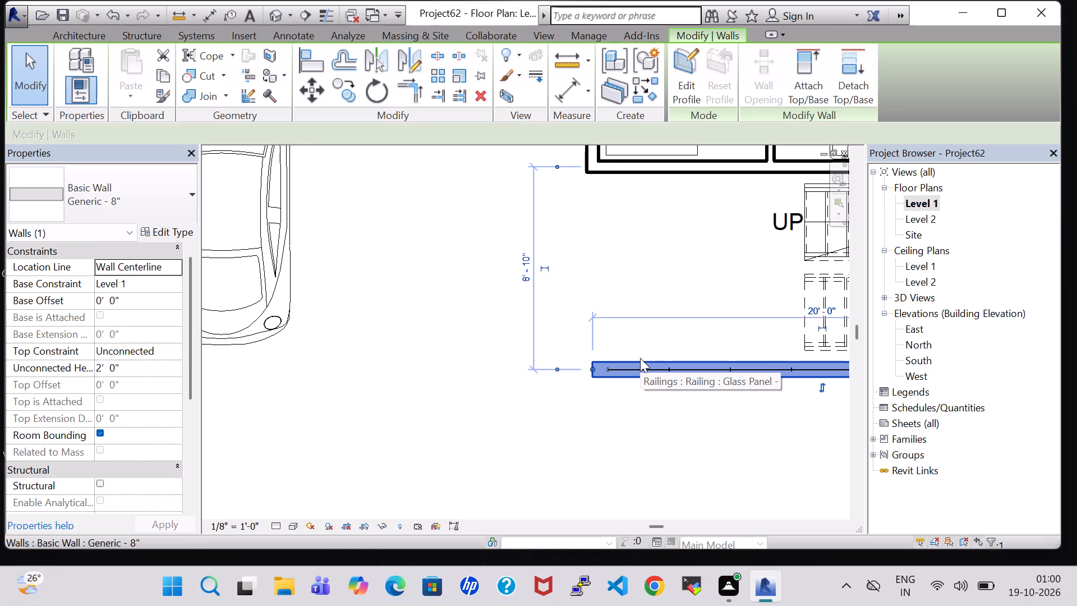
key(Up)
click(643, 400)
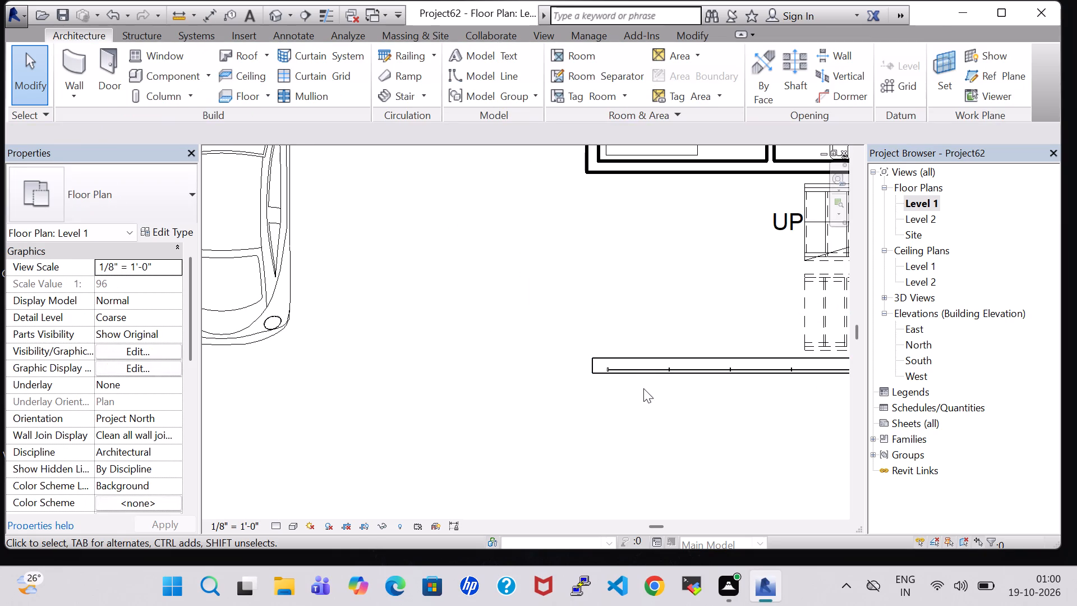
click(646, 371)
key(Up)
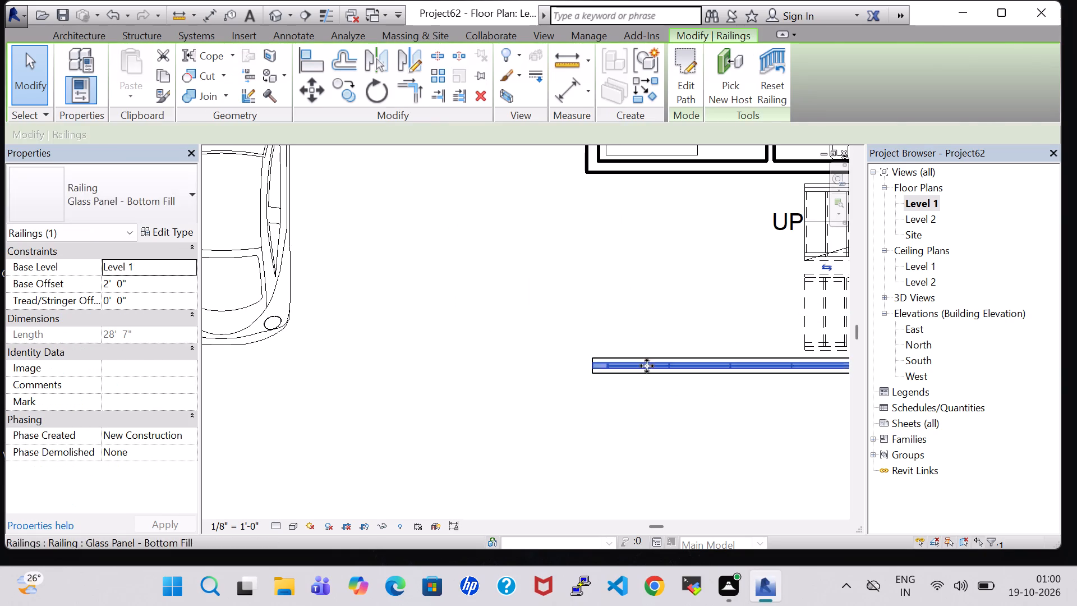
click(682, 338)
Examine the low boundary walls and glass railing around the stair corner in plan and in the 3D view.
middle_drag(682, 327, 444, 336)
scroll(564, 334, up, 1)
middle_drag(461, 328, 287, 316)
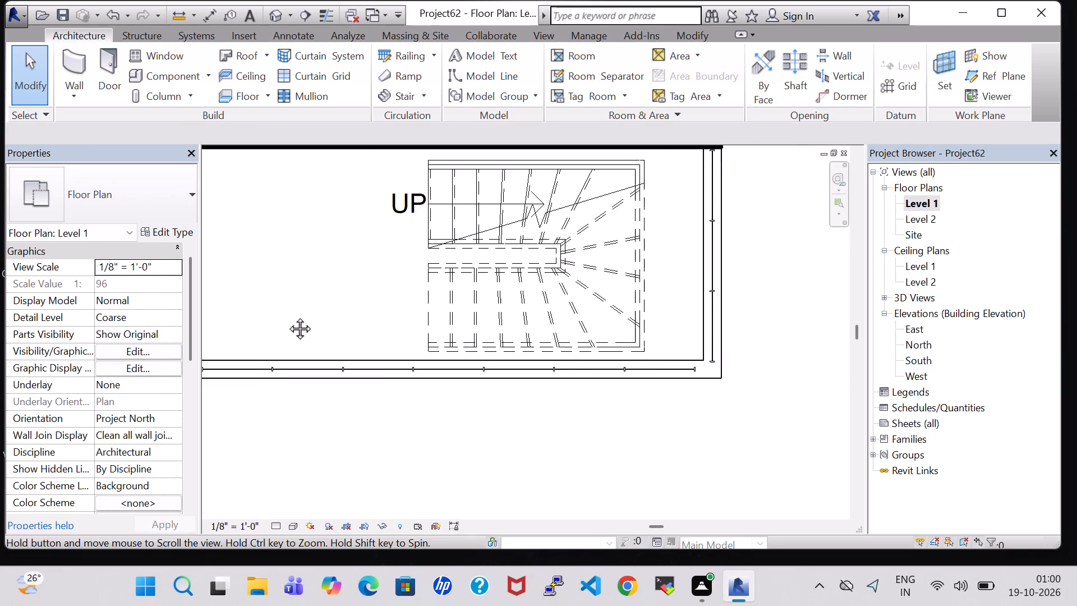
middle_drag(287, 316, 280, 316)
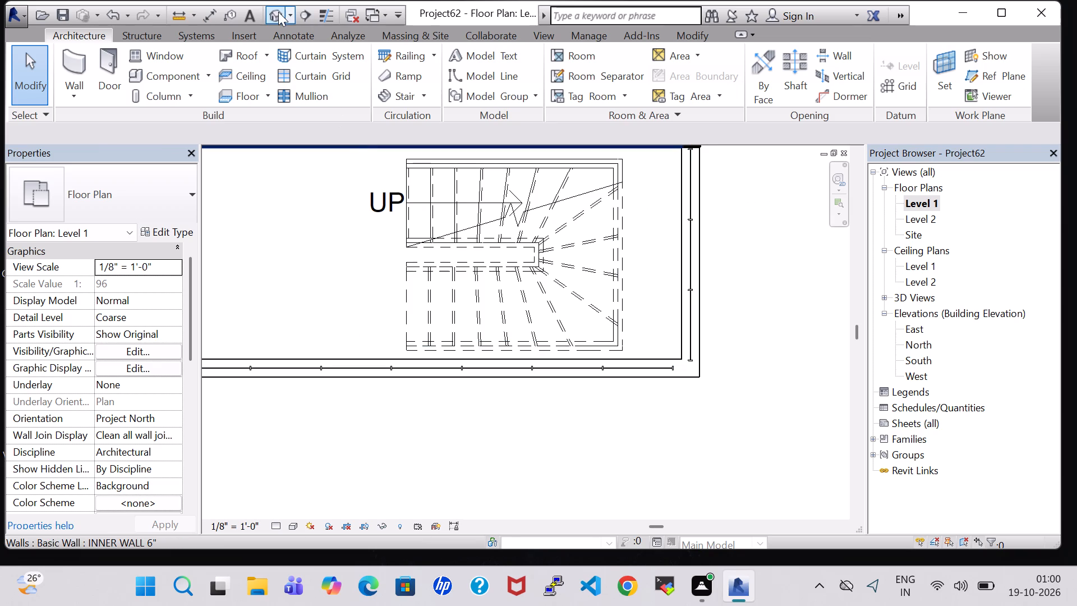
click(278, 12)
shift+middle_drag(738, 376, 735, 346)
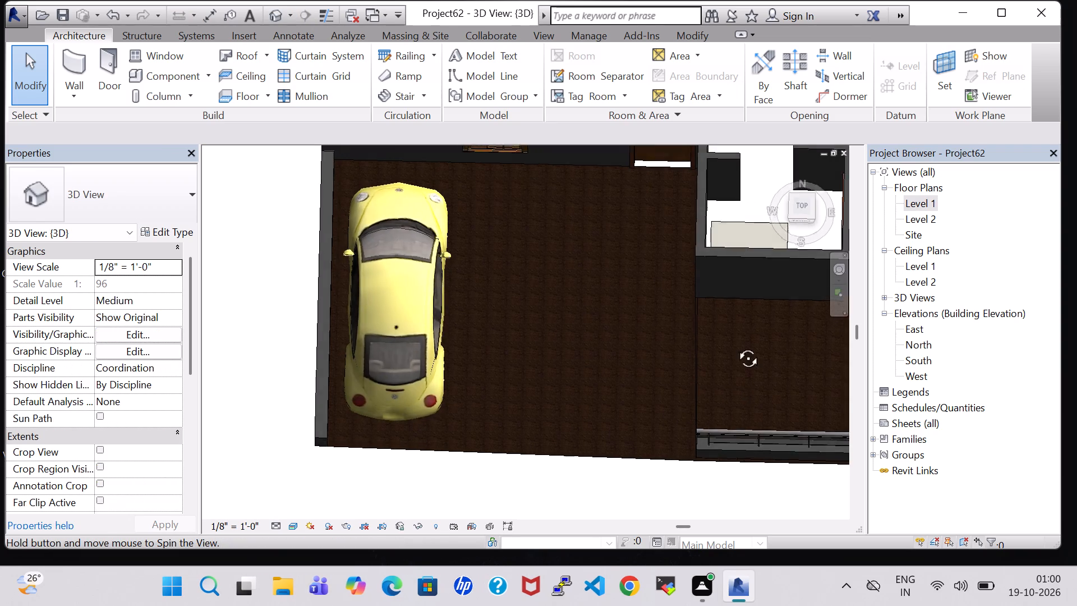
shift+middle_drag(735, 346, 701, 274)
shift+scroll(666, 299, up, 1)
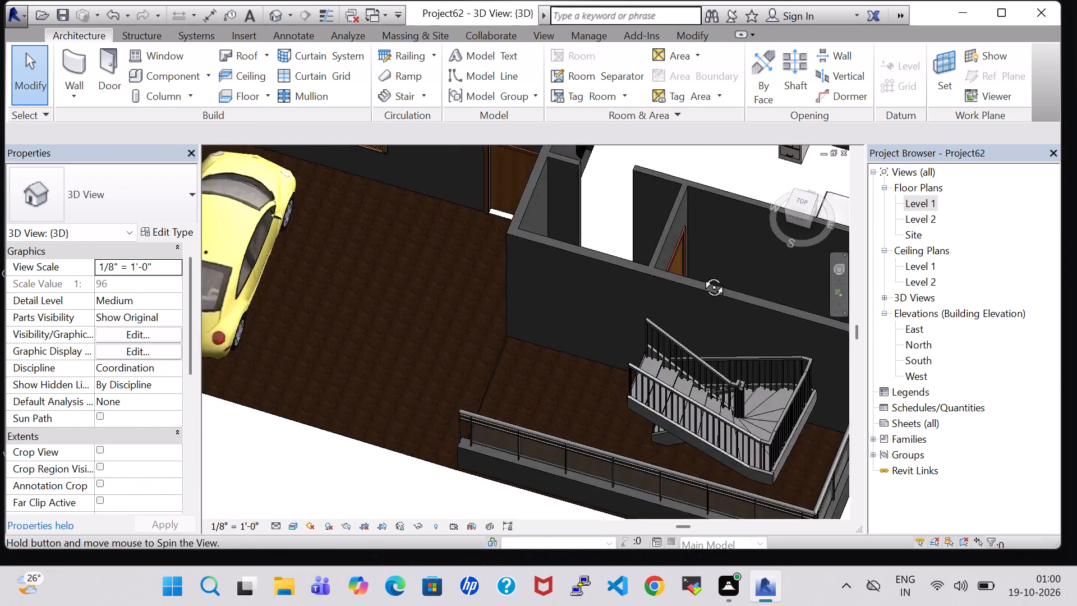
shift+middle_drag(701, 274, 690, 240)
middle_drag(779, 403, 783, 353)
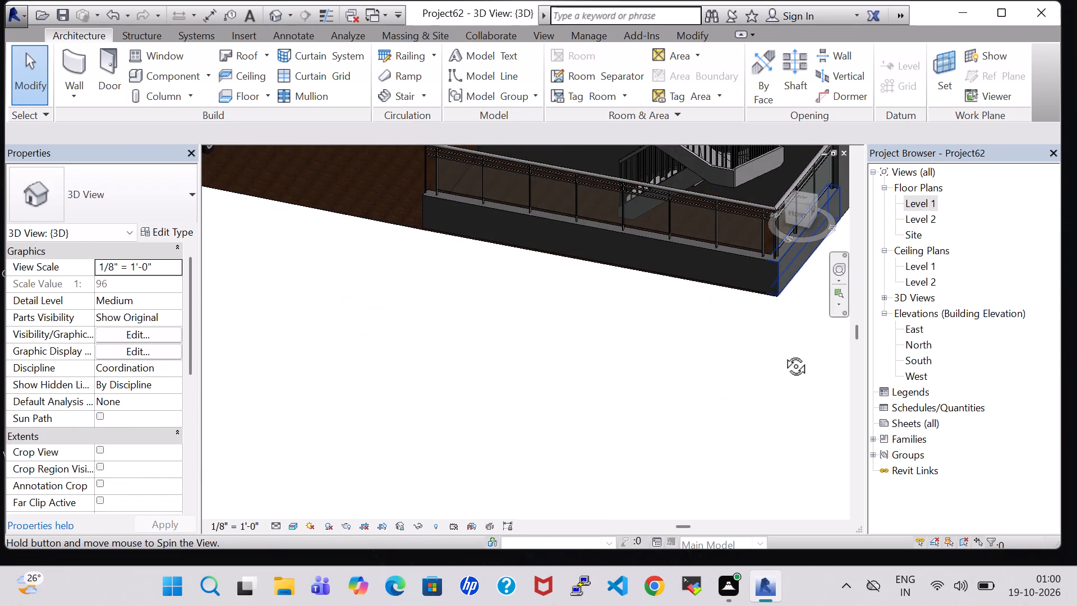
middle_drag(783, 353, 806, 359)
scroll(792, 329, up, 1)
middle_drag(783, 315, 540, 432)
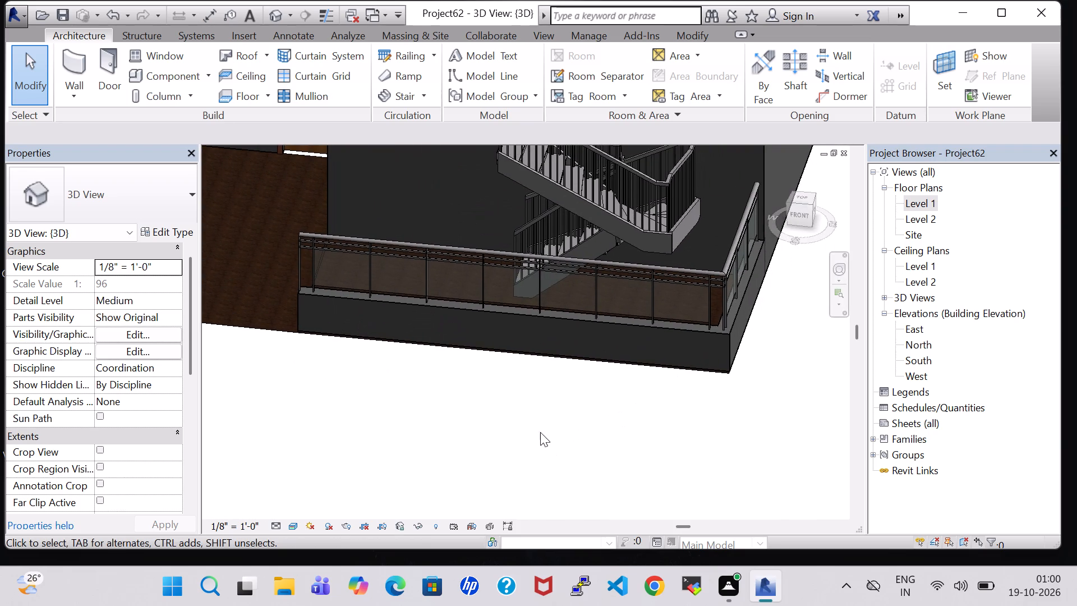
scroll(753, 398, up, 5)
scroll(740, 355, up, 1)
middle_drag(740, 355, 738, 465)
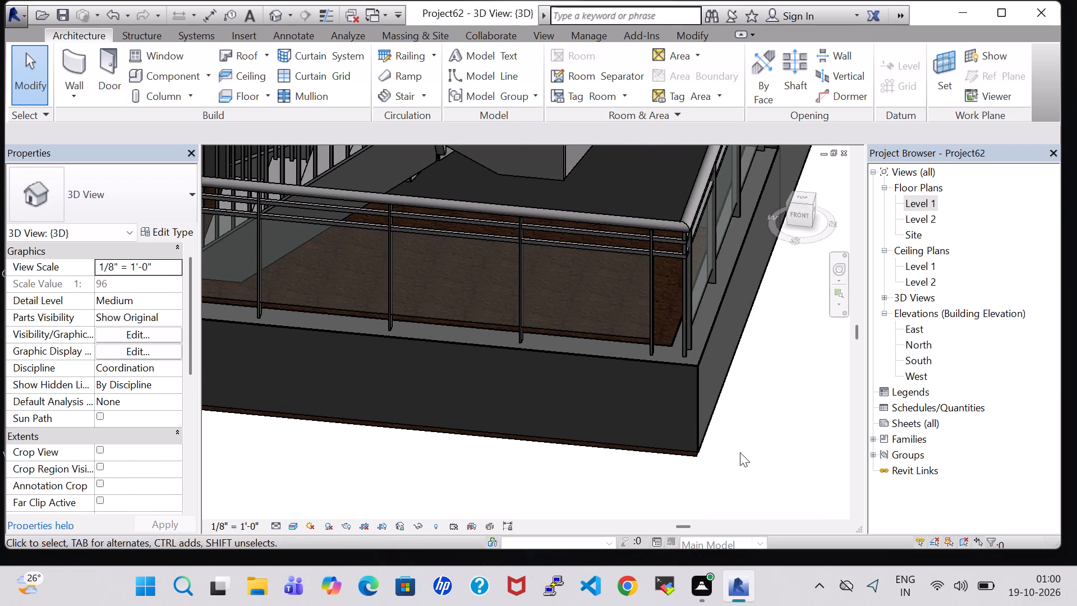
middle_drag(745, 431, 709, 440)
middle_drag(476, 434, 892, 266)
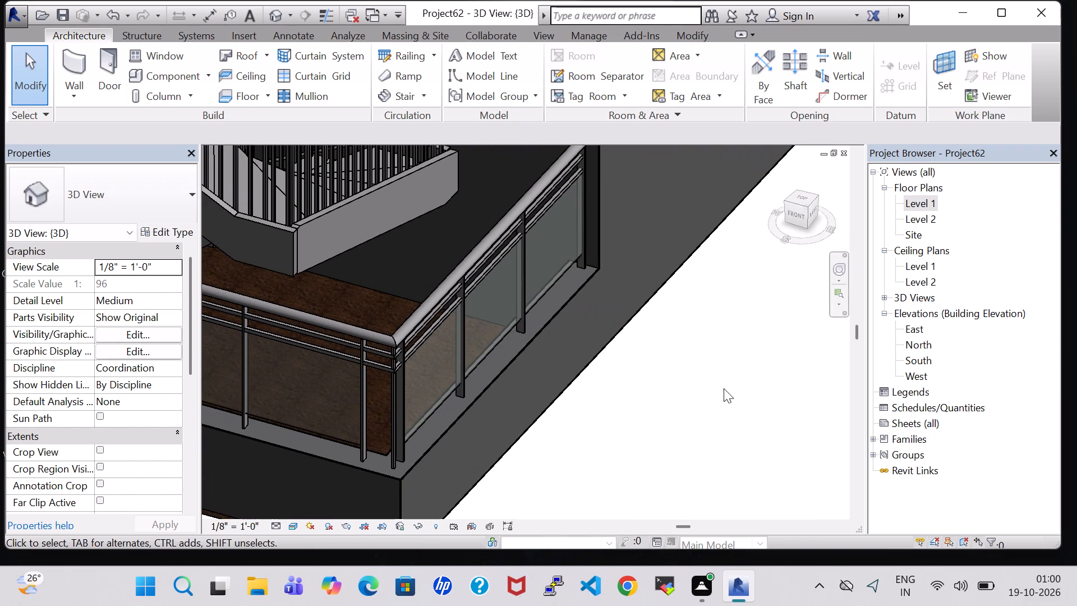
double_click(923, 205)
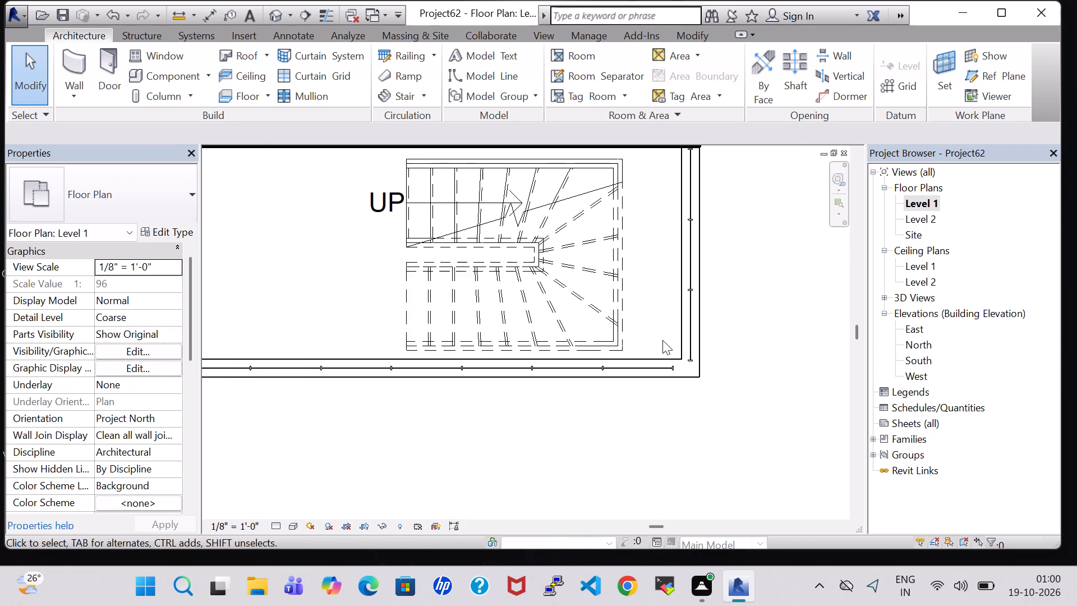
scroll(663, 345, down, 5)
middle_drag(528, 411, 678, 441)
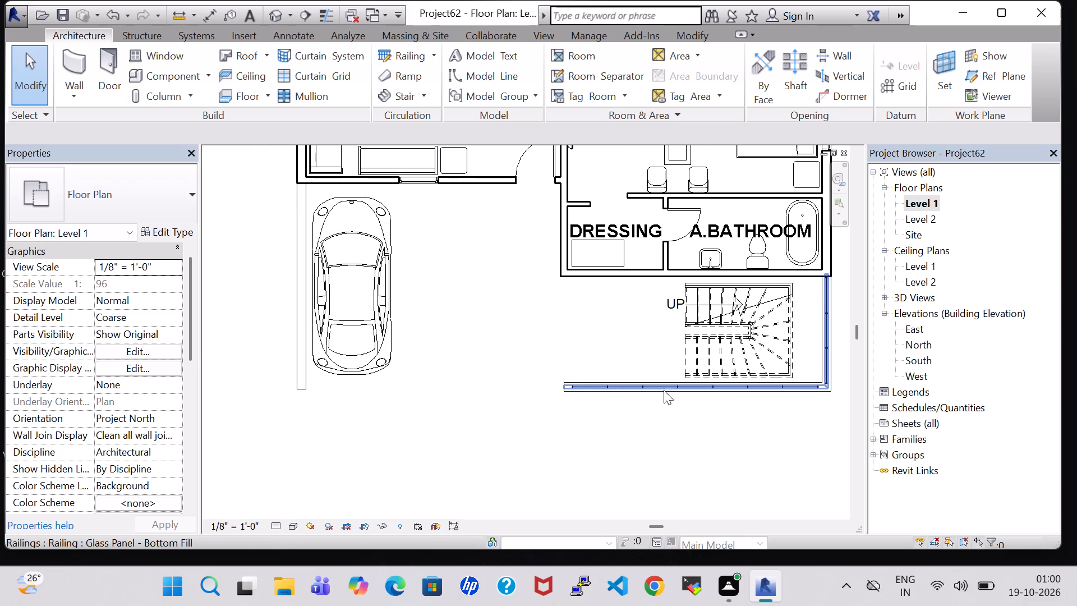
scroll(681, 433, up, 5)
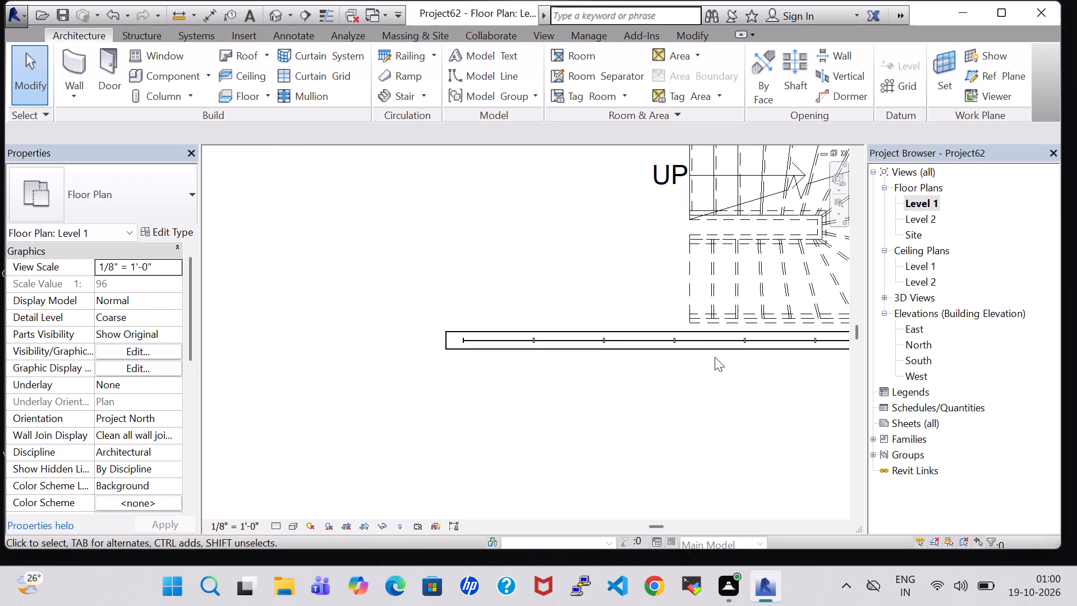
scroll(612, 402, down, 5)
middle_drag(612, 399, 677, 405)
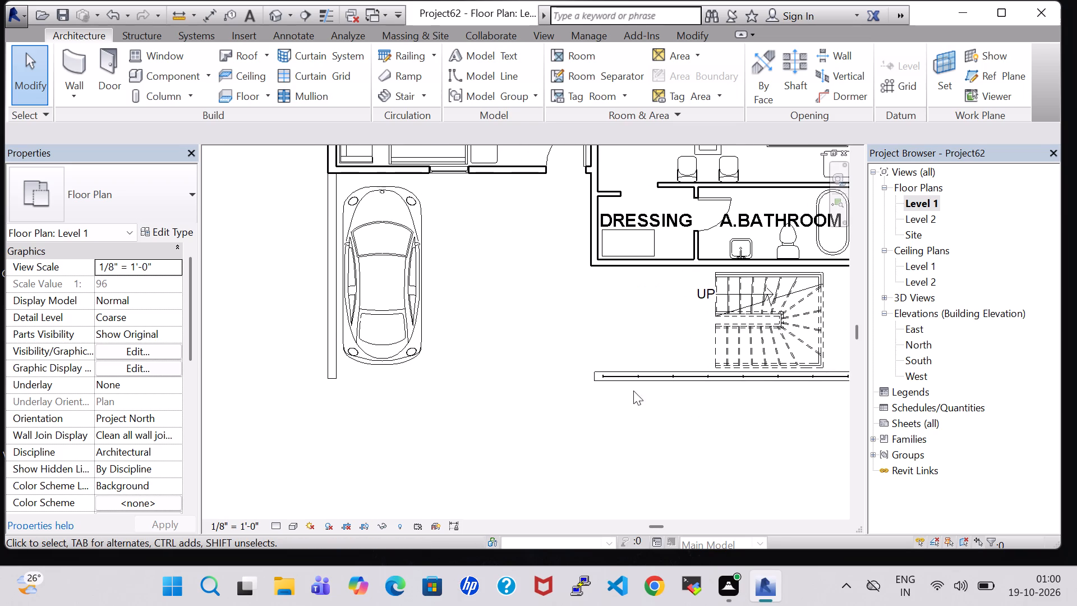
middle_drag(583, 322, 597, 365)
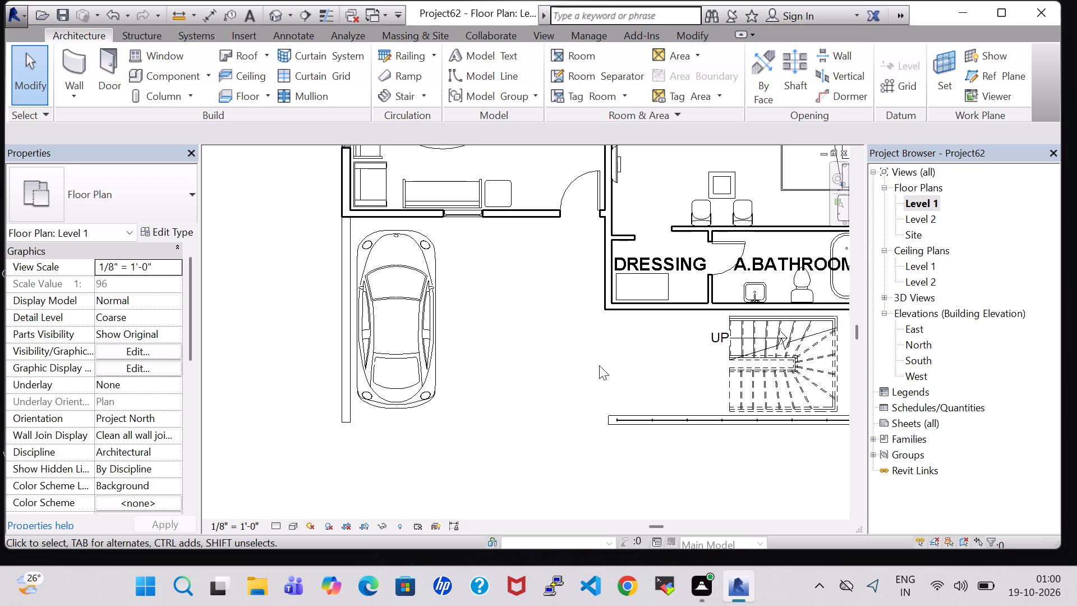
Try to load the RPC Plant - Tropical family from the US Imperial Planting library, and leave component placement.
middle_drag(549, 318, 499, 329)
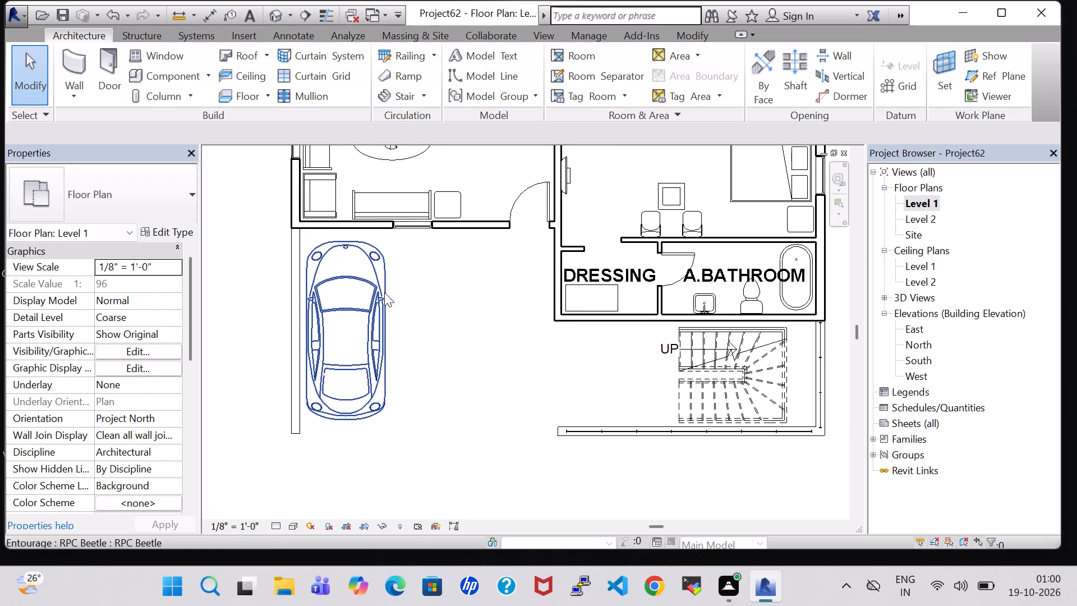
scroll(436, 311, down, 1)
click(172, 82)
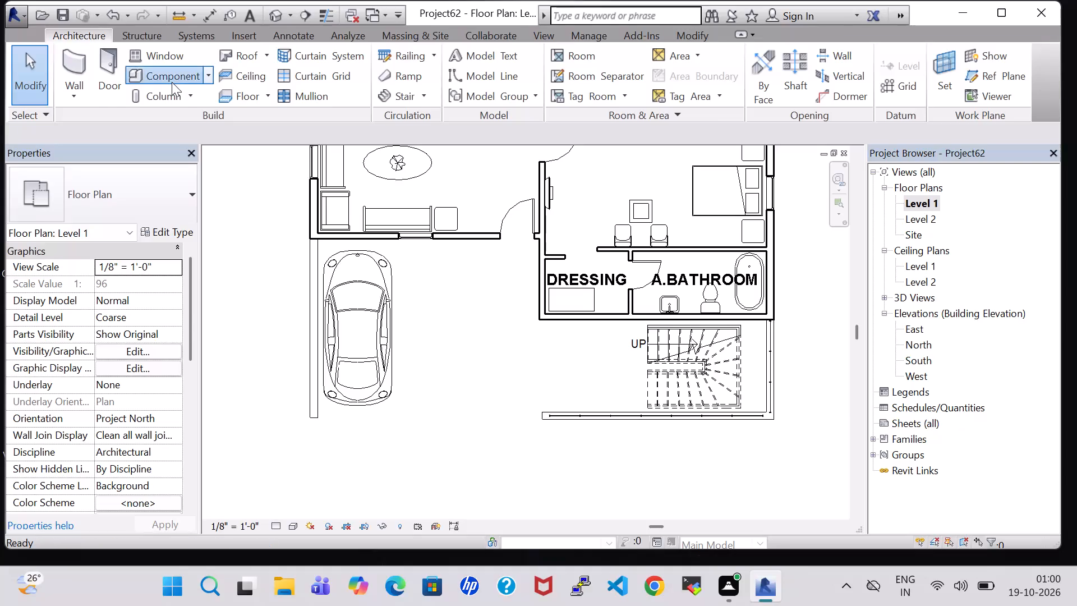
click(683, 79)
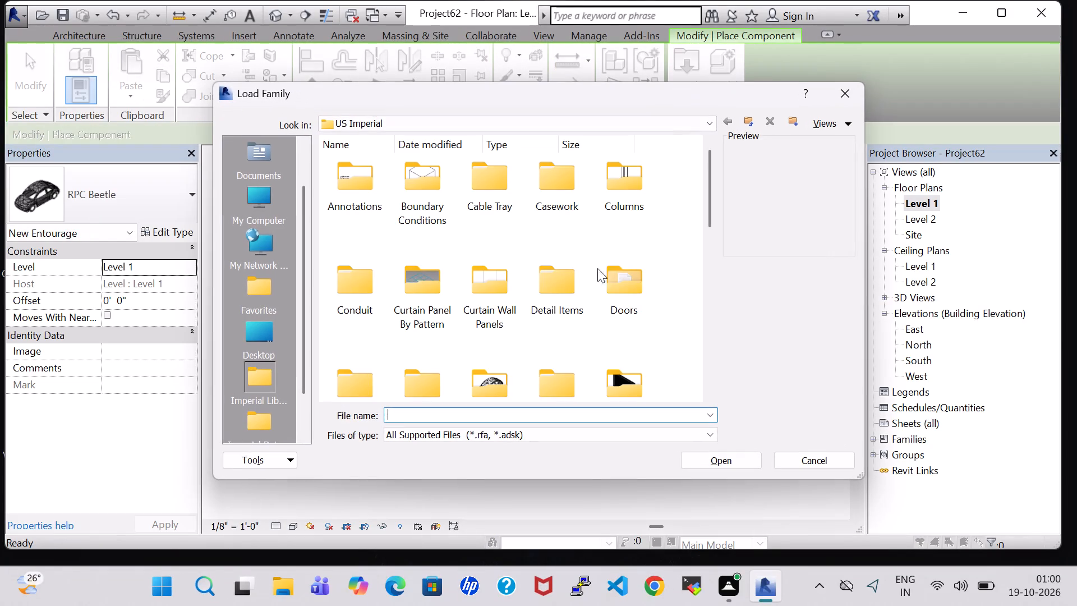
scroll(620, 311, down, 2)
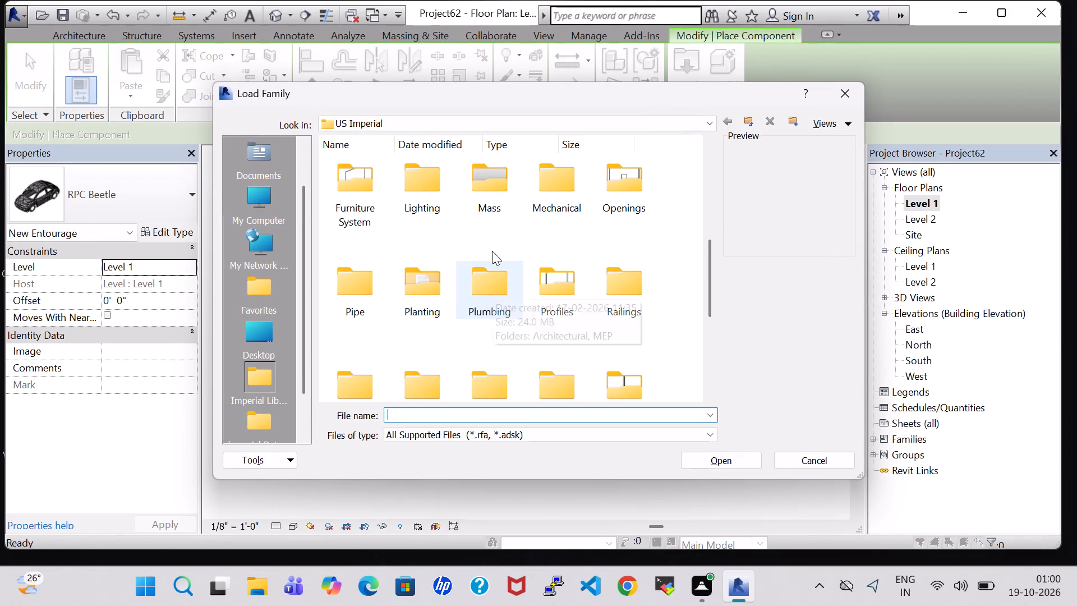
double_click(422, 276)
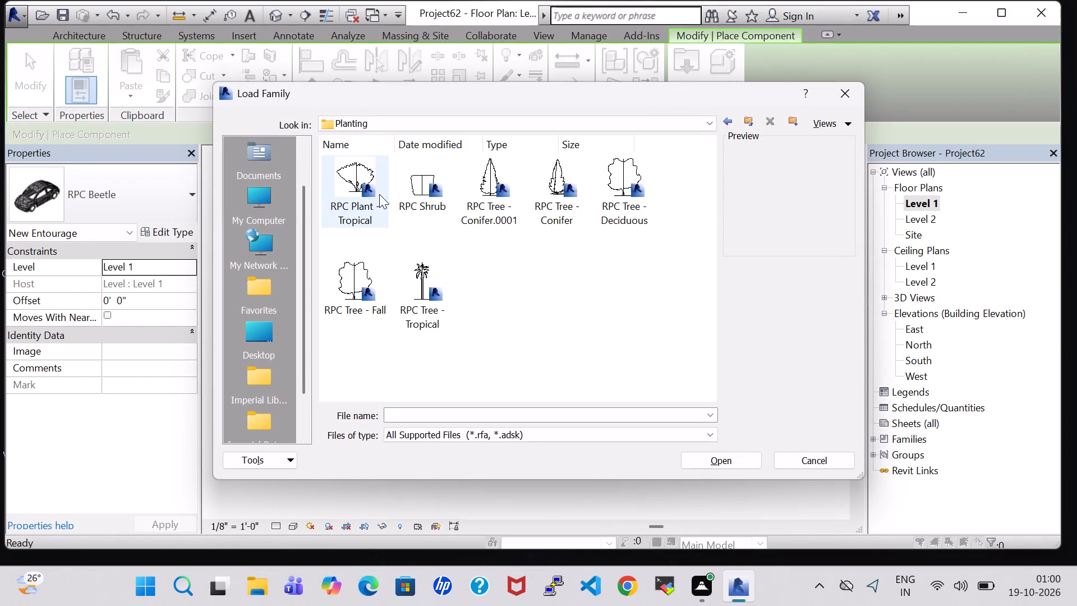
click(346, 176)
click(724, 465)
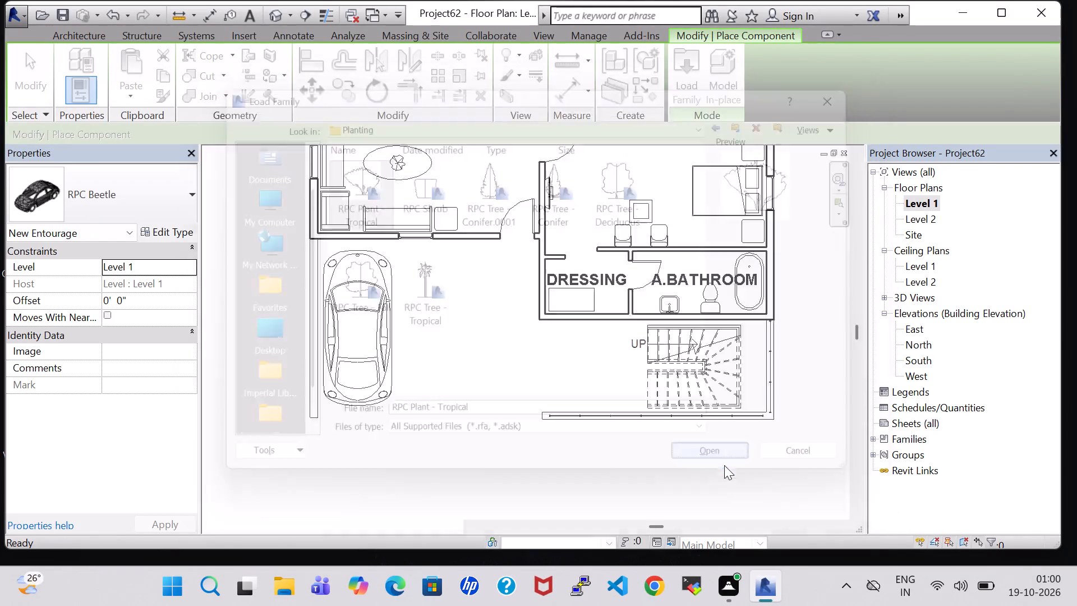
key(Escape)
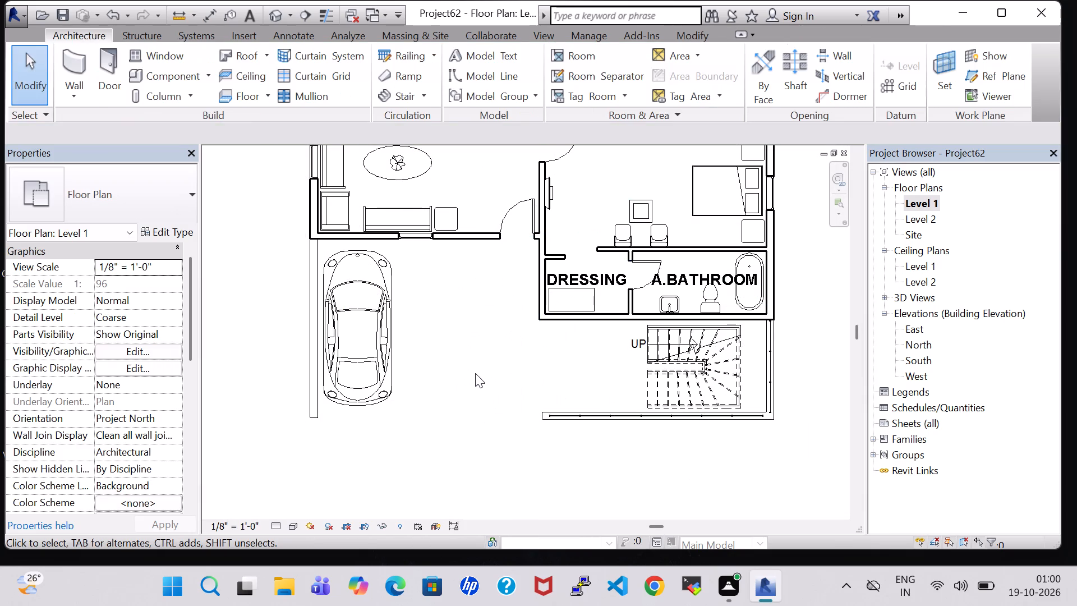
Place a plant similar to the living-room table plant beside the car's front, about 3' 0" from the living-room wall, as type Crane Lily - 3'.
middle_drag(514, 337, 575, 481)
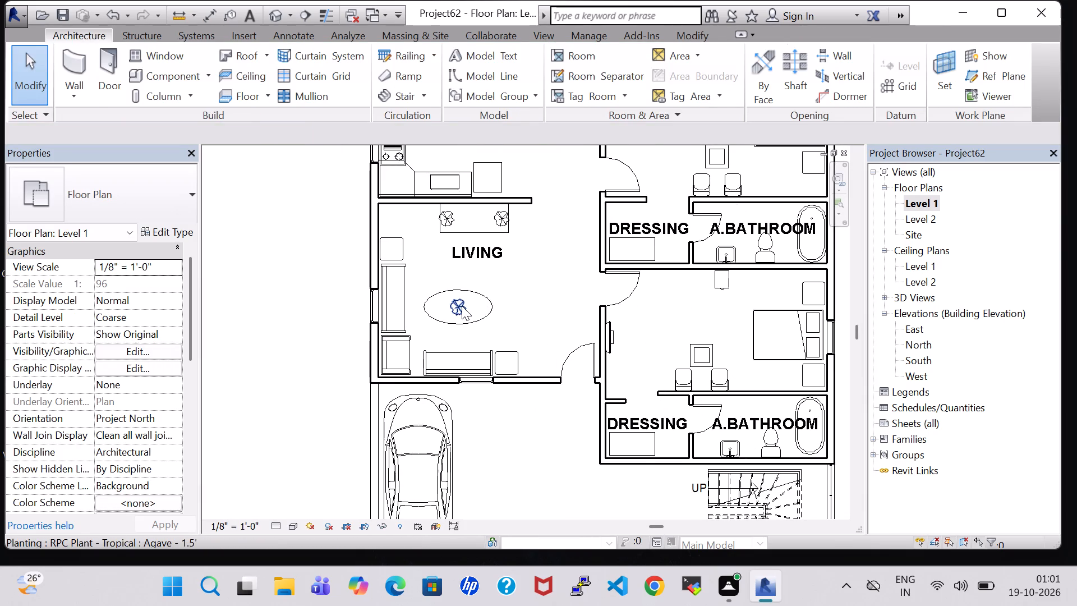
click(462, 306)
right_click(462, 306)
click(518, 302)
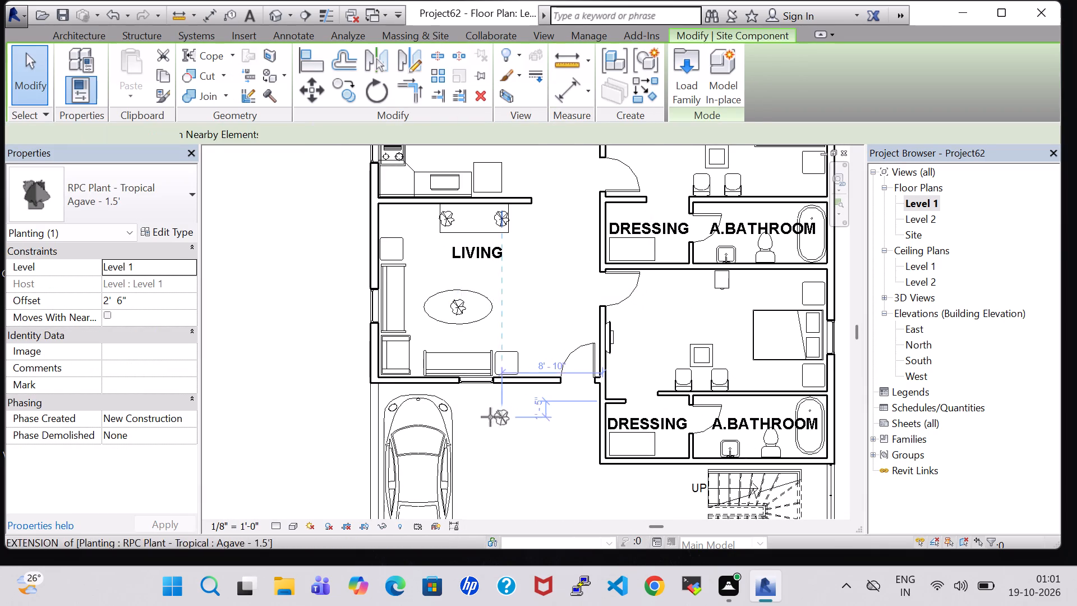
click(478, 414)
key(Escape)
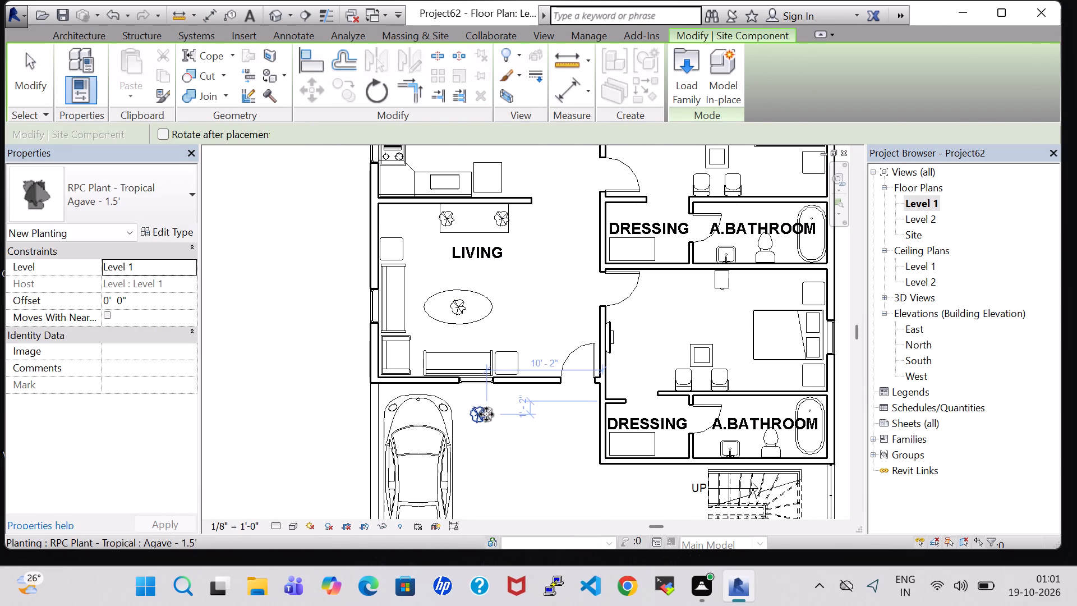
key(Escape)
click(479, 413)
click(150, 207)
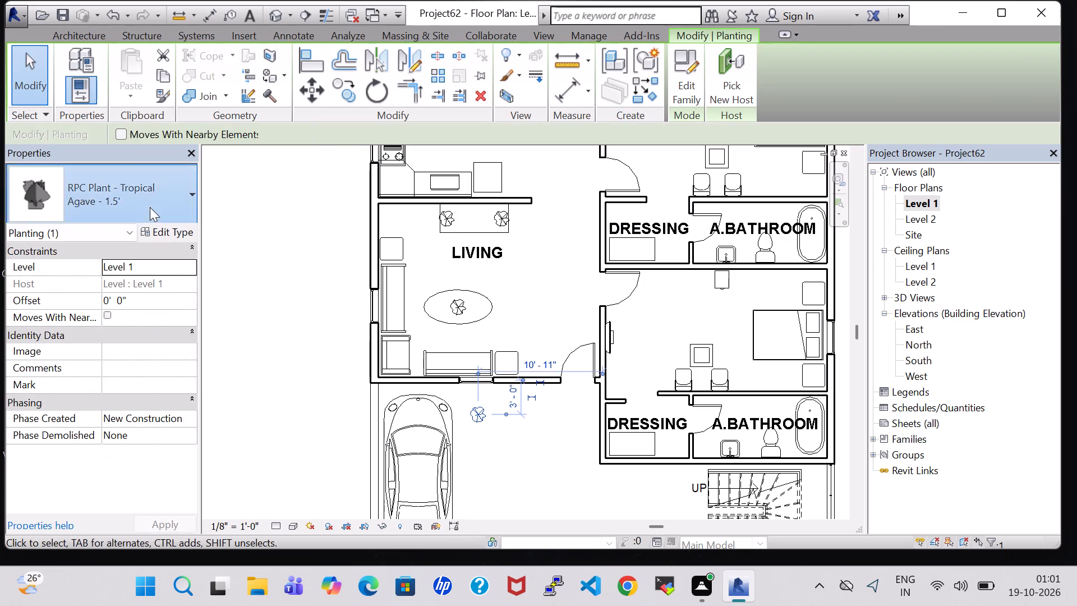
click(113, 306)
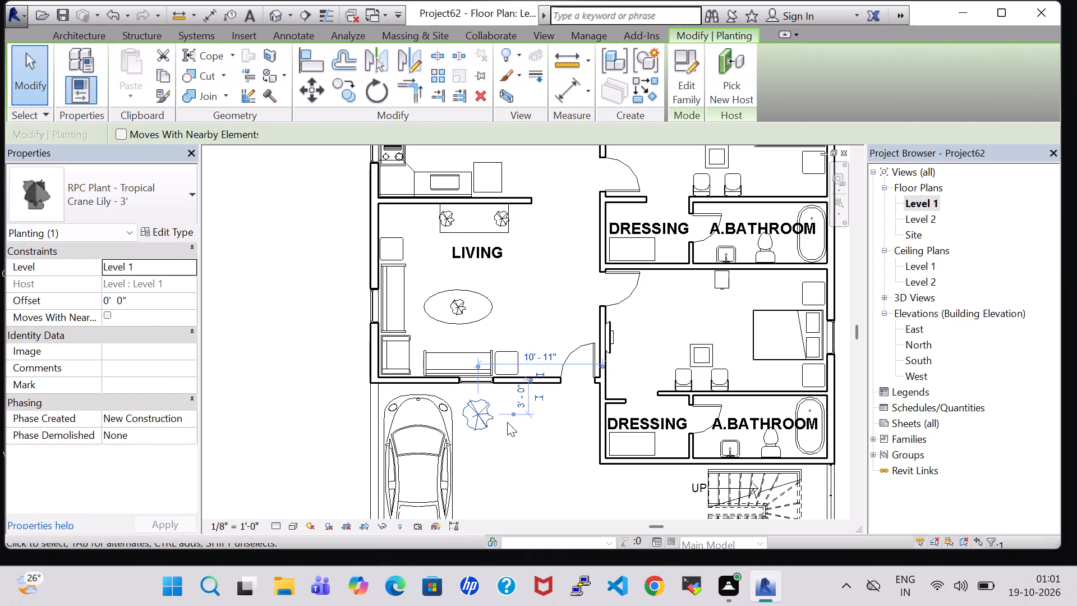
click(511, 444)
Place three more Crane Lily - 3' plants: beside the car's rear, at the stair's southeast corner, and west of the stair near the railing.
click(486, 418)
right_click(486, 418)
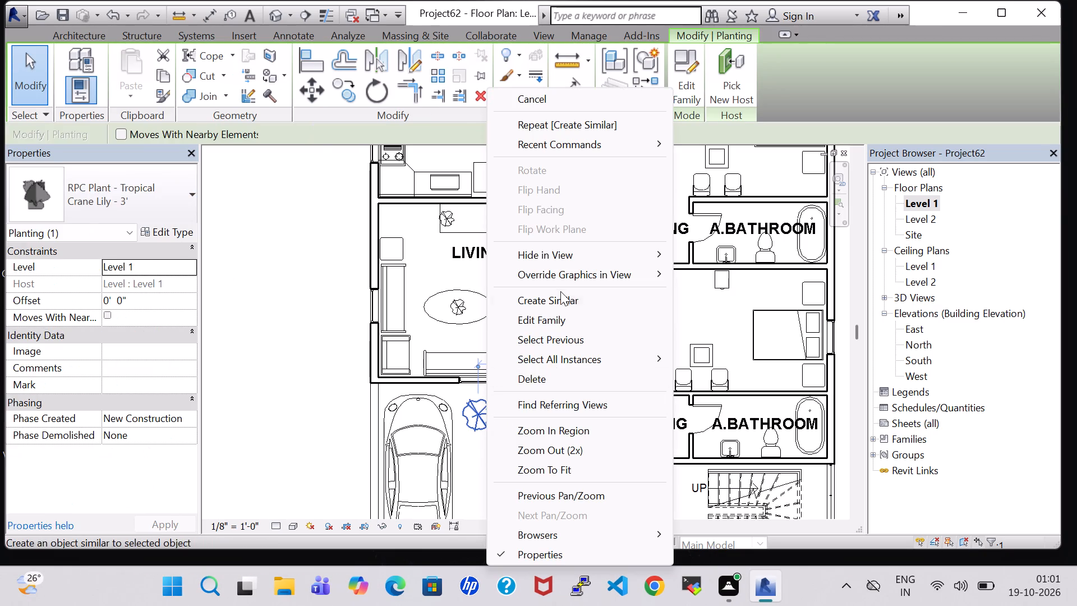
click(560, 295)
middle_drag(544, 485, 568, 393)
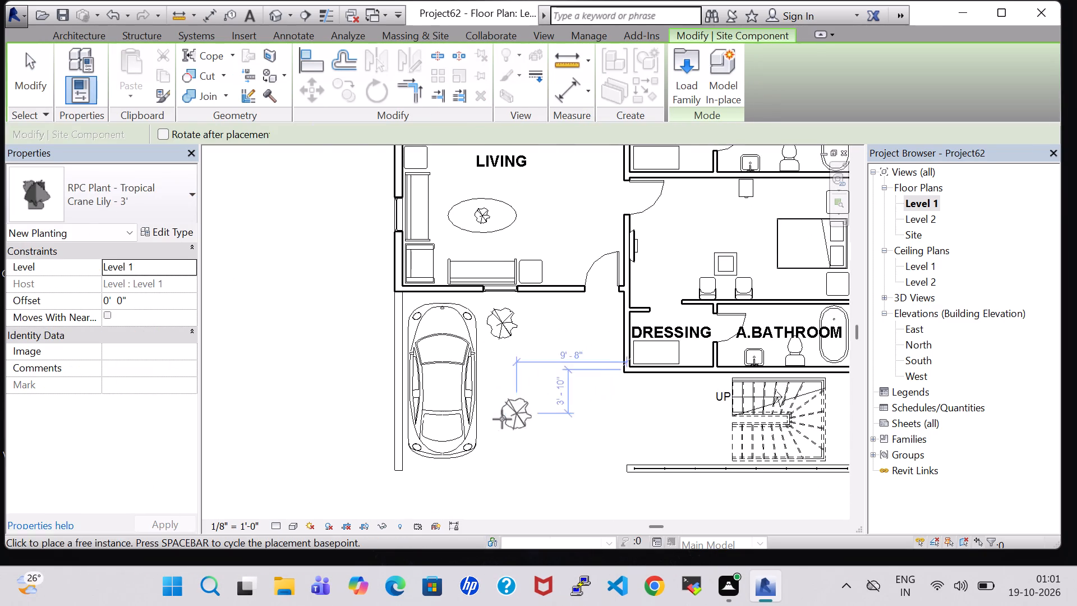
click(499, 421)
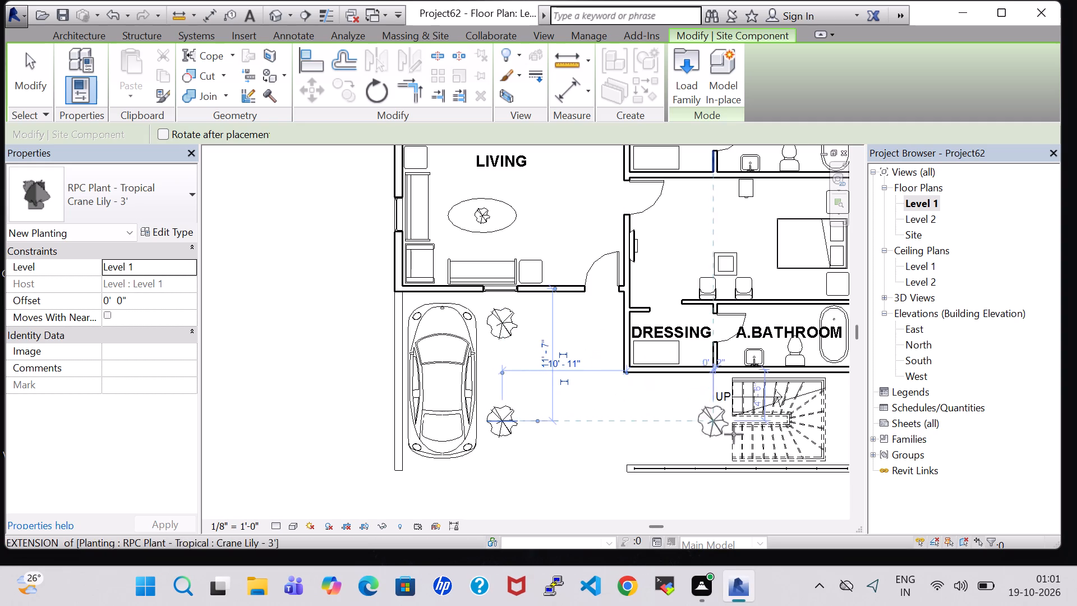
click(826, 441)
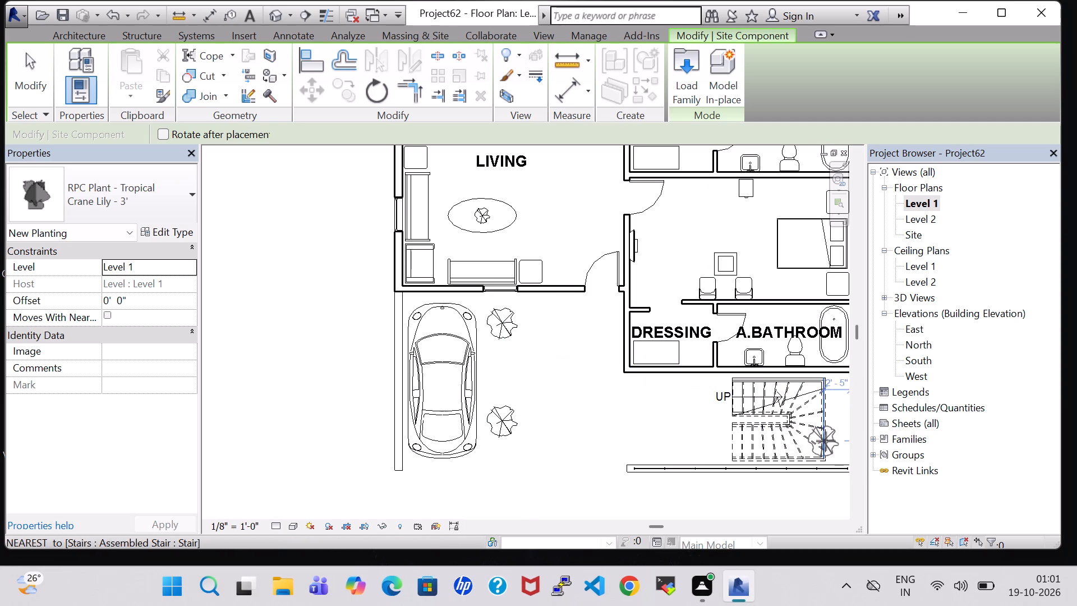
middle_drag(826, 441, 731, 454)
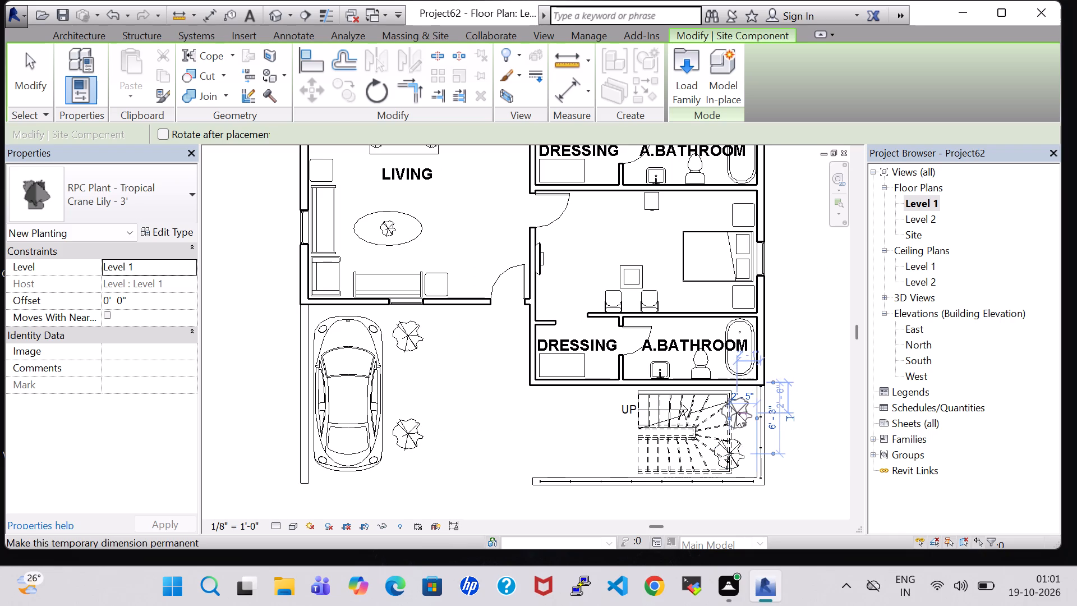
click(737, 412)
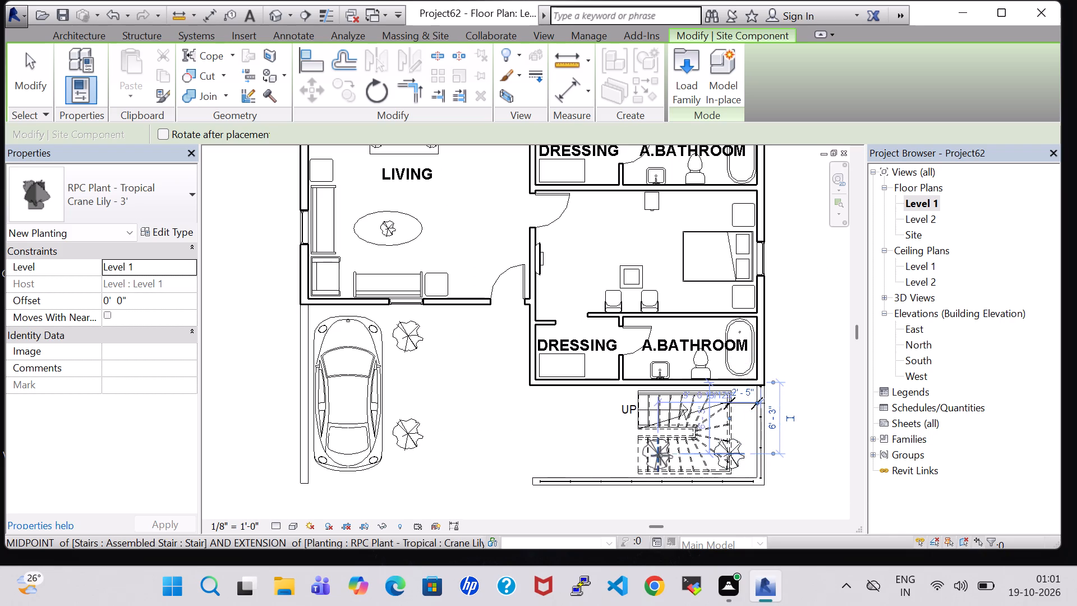
click(579, 460)
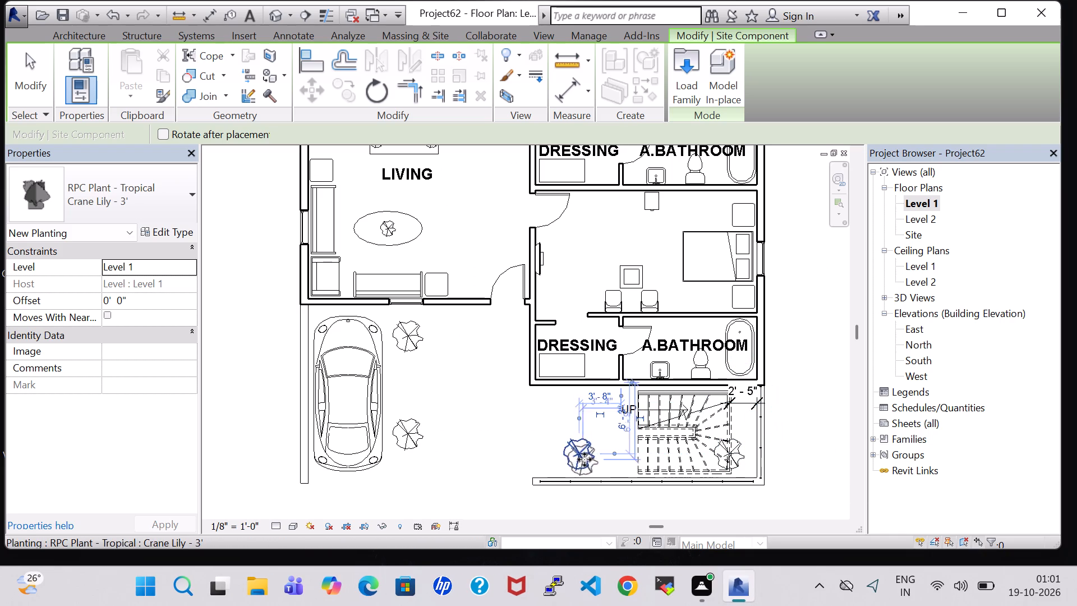
key(Escape)
key(Escape)
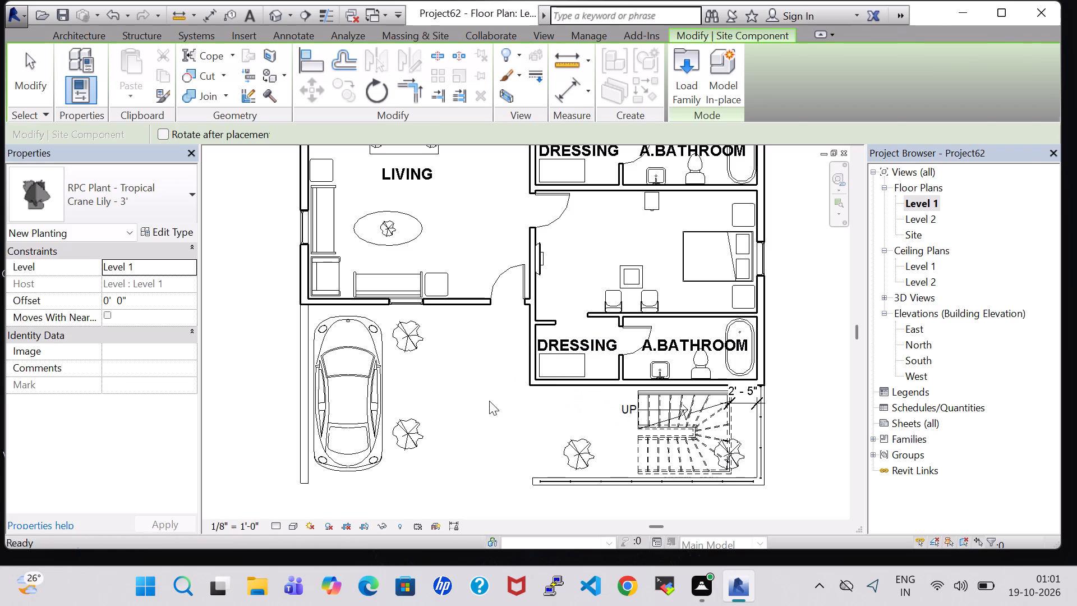
Change the plant beside the car's front, nearest the living-room wall, to Jungle Flame - 3'.
click(408, 332)
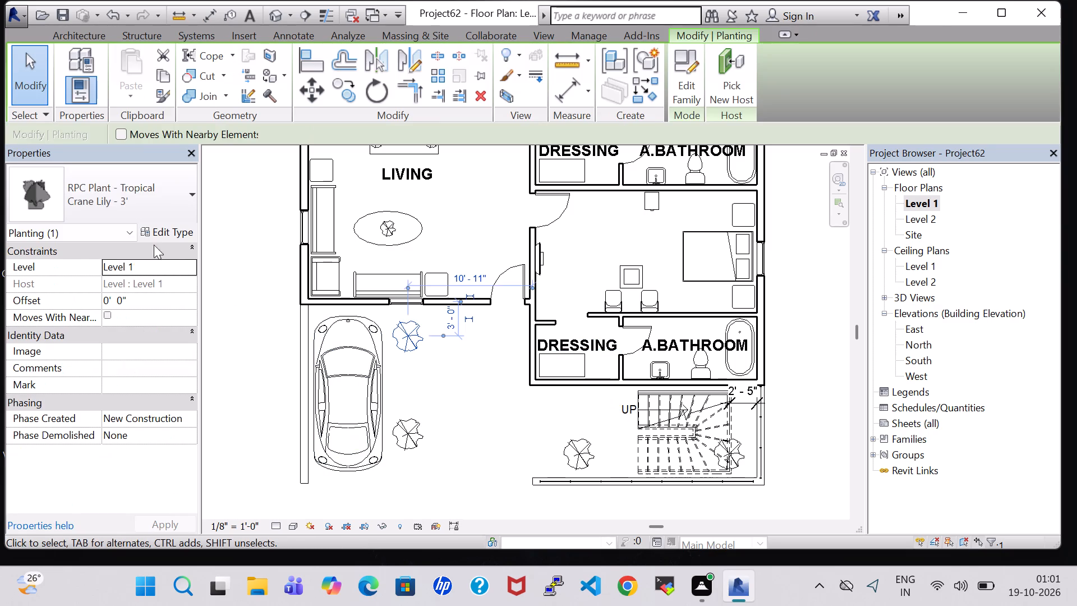
click(152, 208)
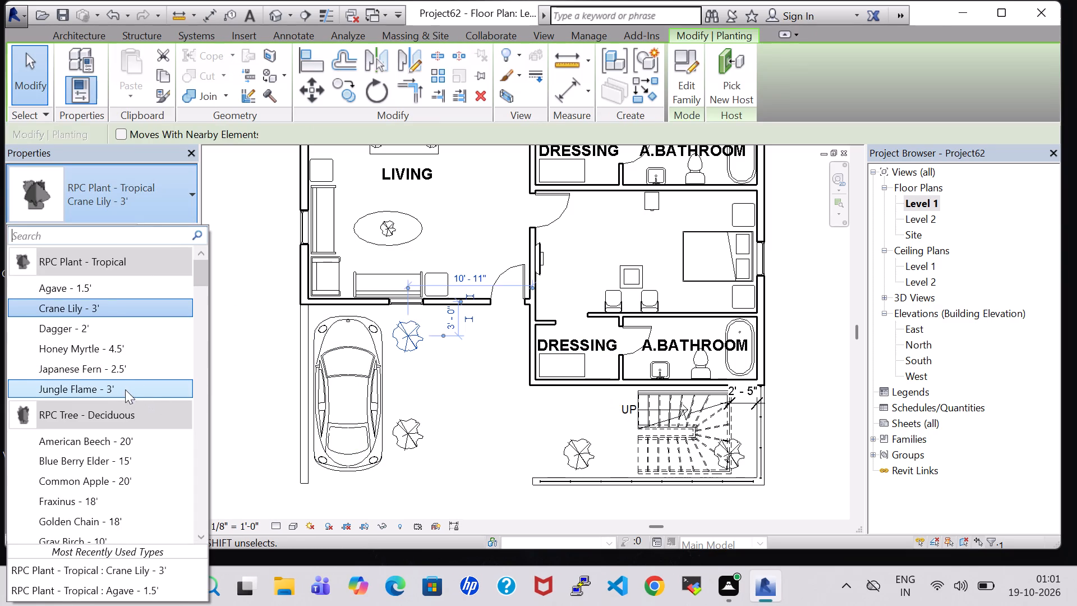
click(118, 385)
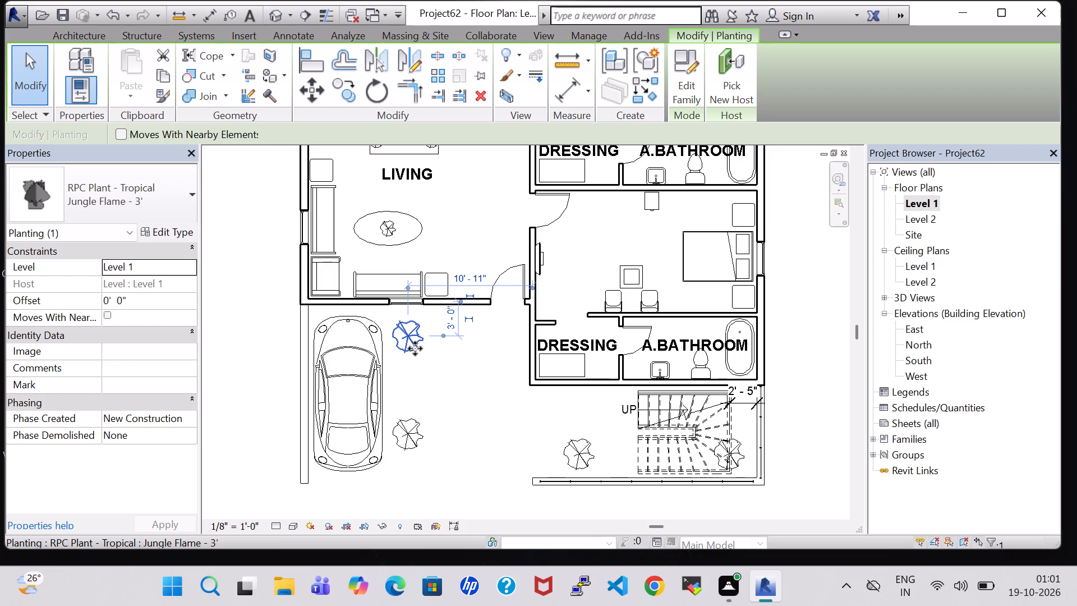
Place two similar Jungle Flame - 3' plants near the dressing and bathroom wall, one west and one east of the stair.
right_click(407, 338)
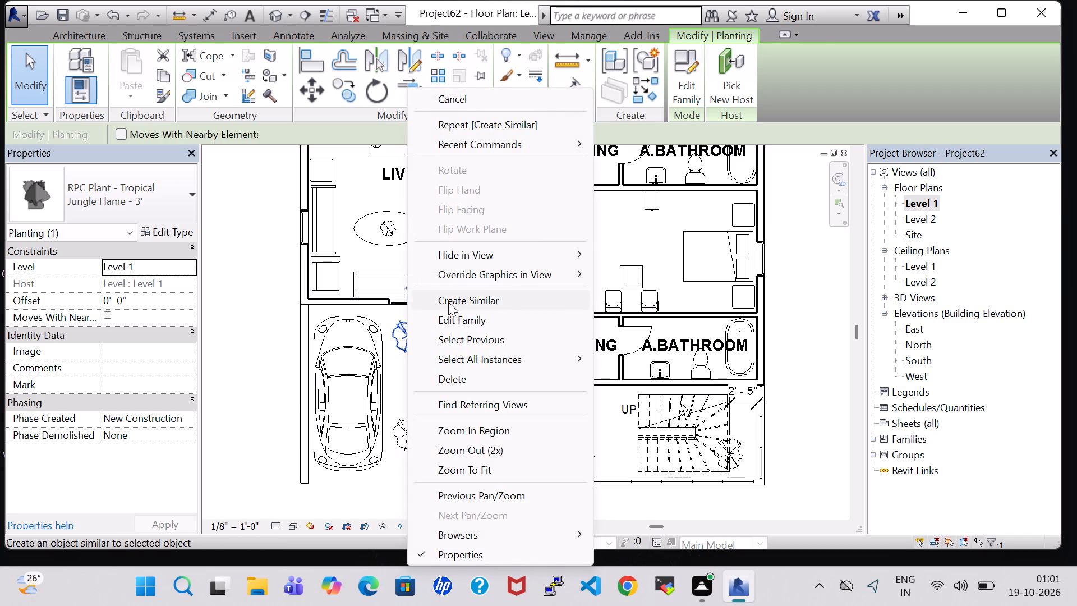
click(448, 302)
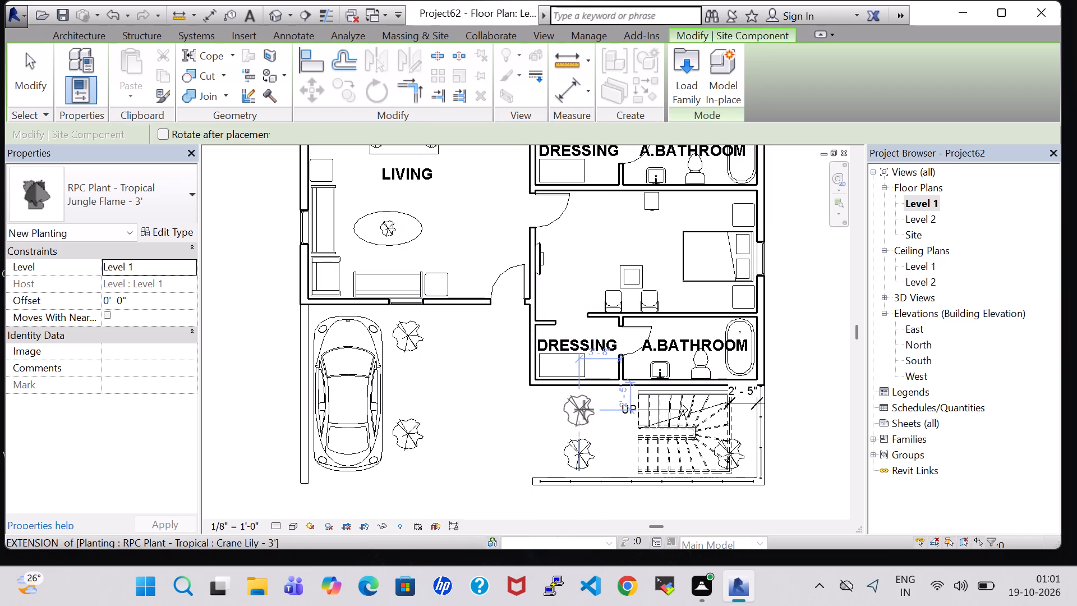
click(581, 406)
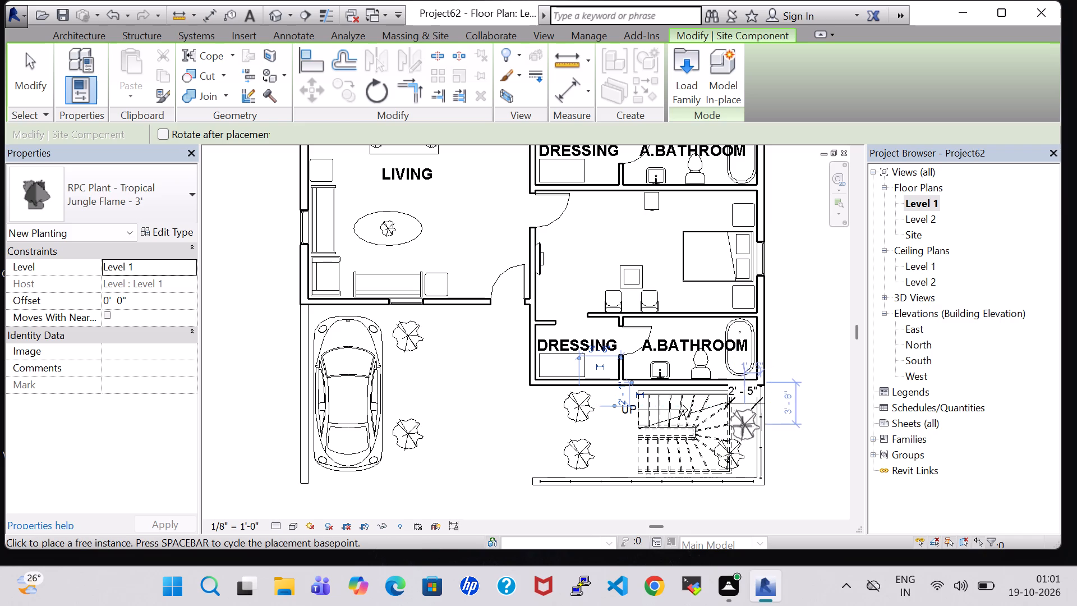
click(739, 411)
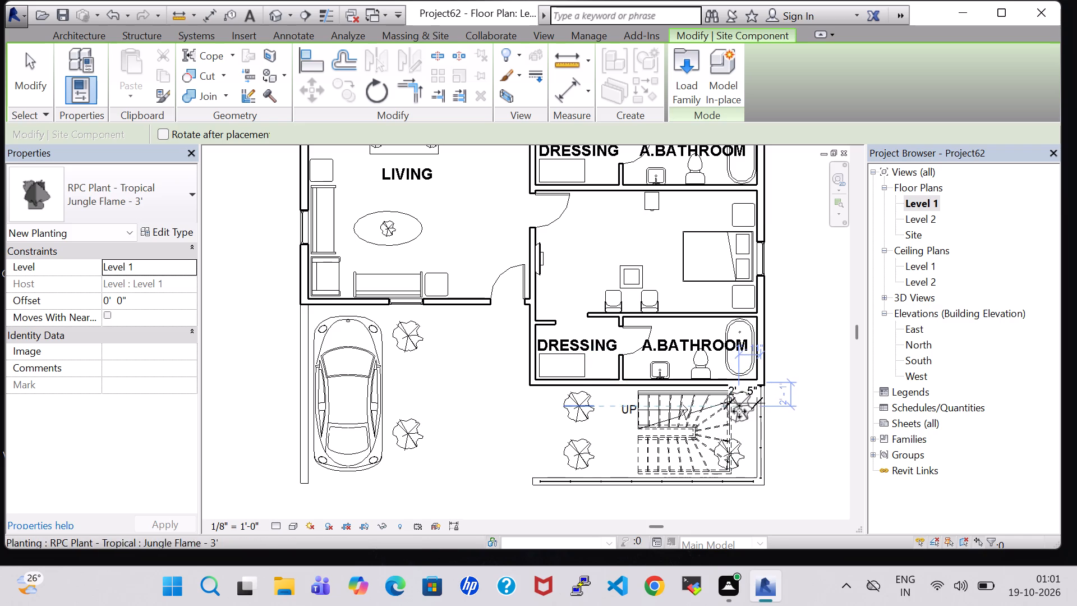
key(Escape)
key(Escape)
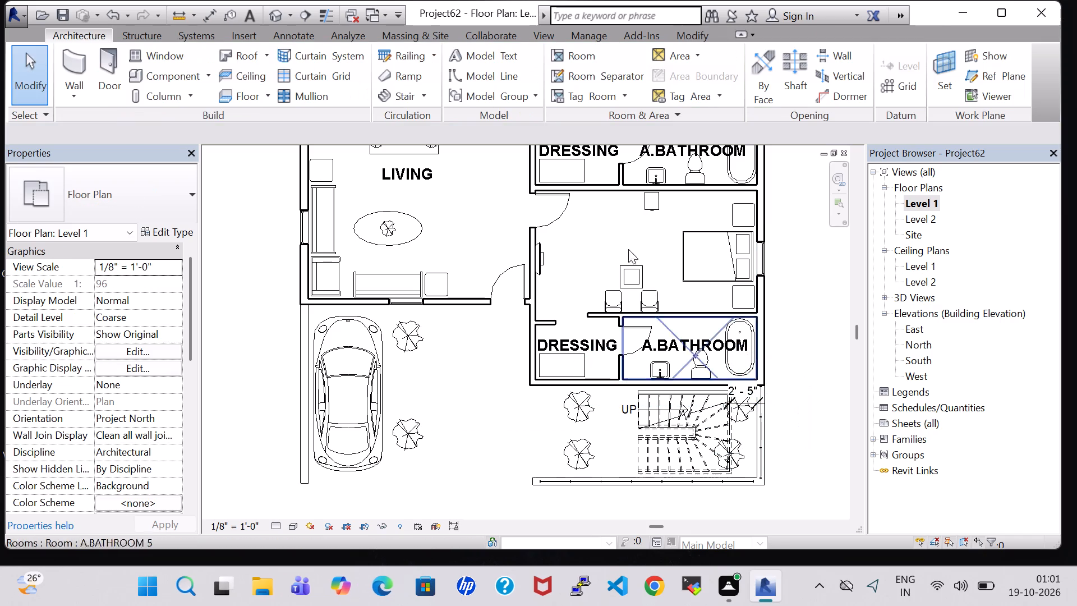
Examine the new plants around the stair, glass railing and car-parking area in the 3D view.
click(268, 16)
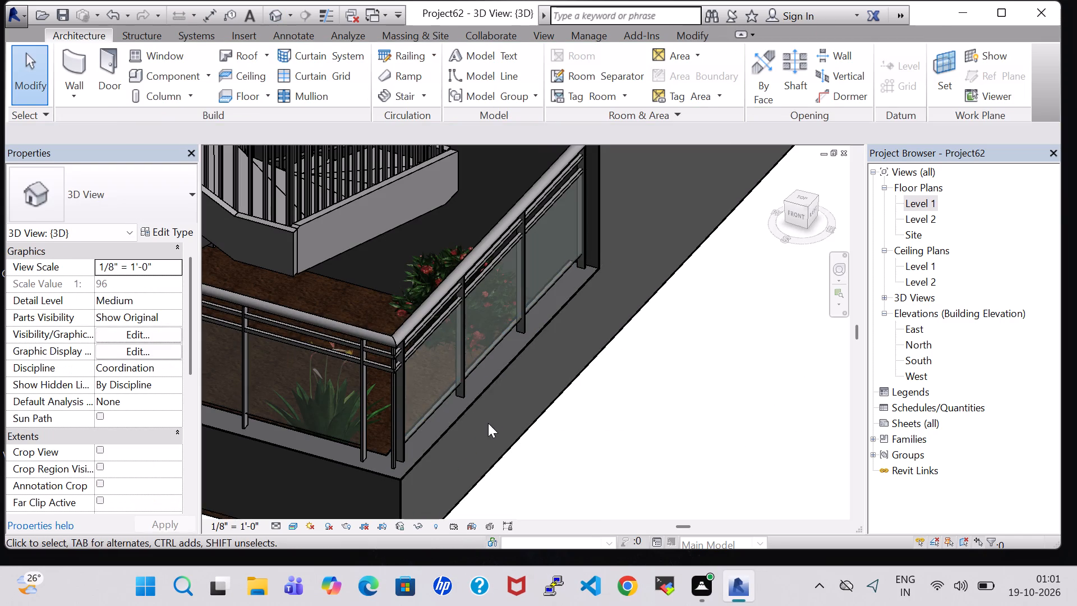
middle_drag(347, 290, 434, 342)
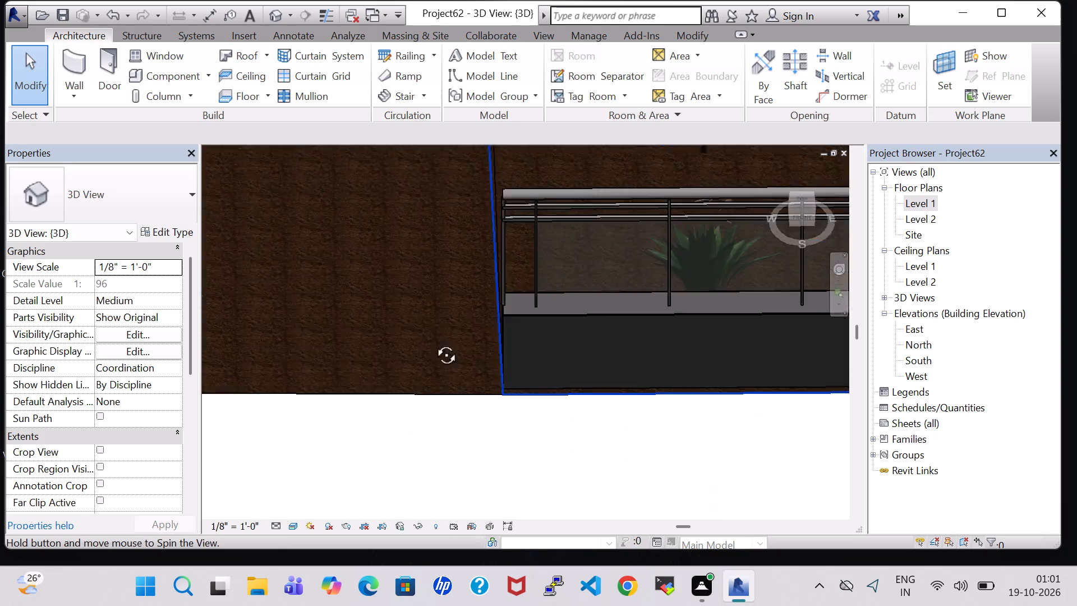
middle_drag(434, 342, 439, 345)
middle_drag(660, 348, 610, 500)
shift+middle_drag(525, 477, 509, 404)
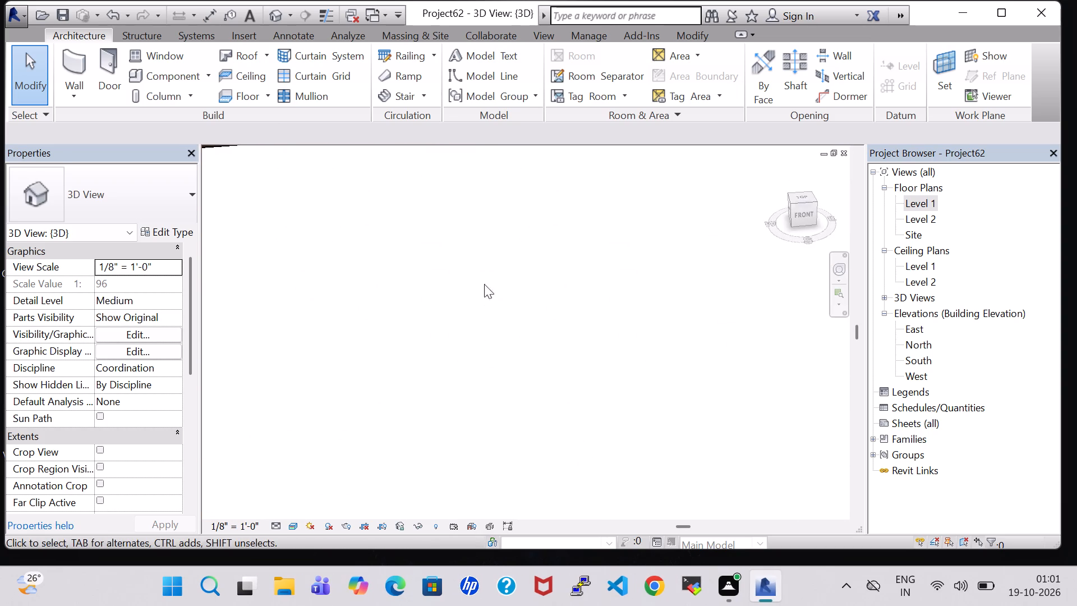
middle_drag(485, 284, 612, 590)
middle_drag(457, 446, 452, 412)
middle_drag(452, 333, 550, 580)
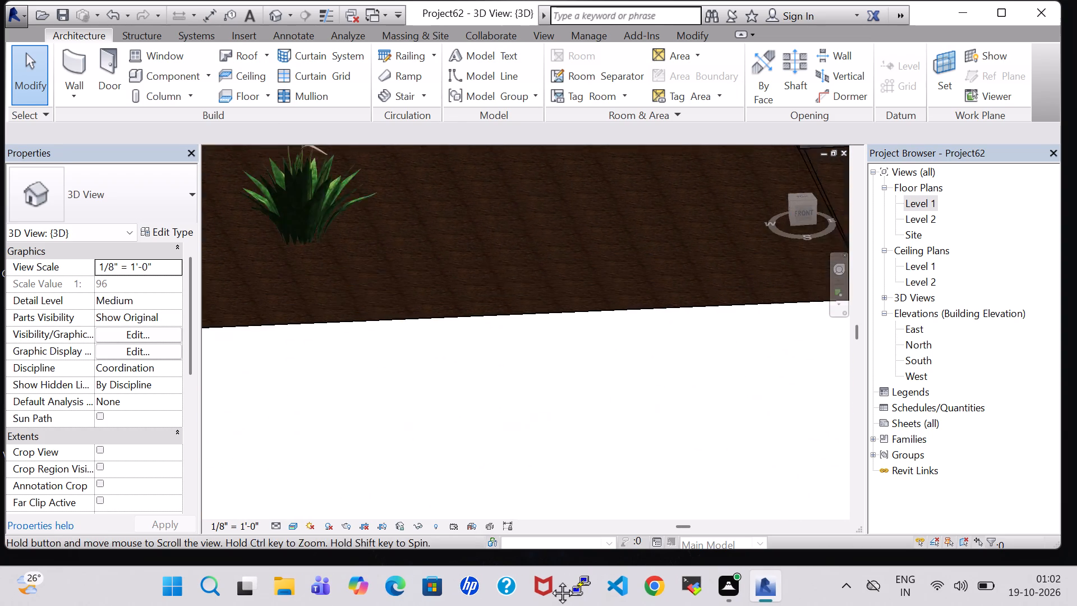
middle_drag(550, 580, 596, 605)
middle_drag(573, 442, 541, 456)
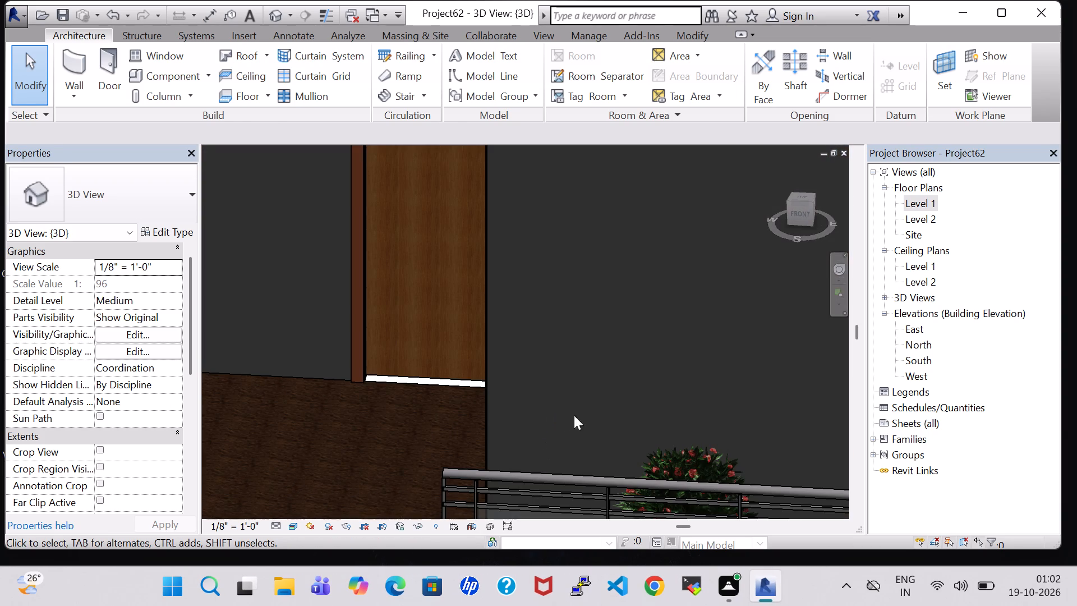
middle_drag(574, 415, 372, 278)
scroll(389, 302, up, 1)
middle_drag(647, 350, 402, 274)
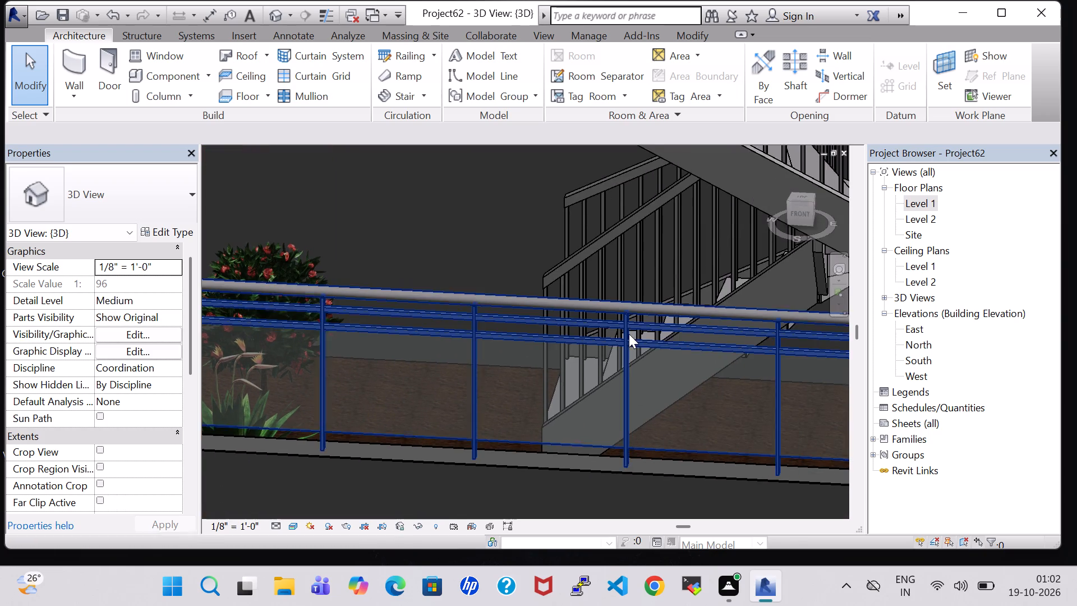
middle_drag(652, 337, 355, 341)
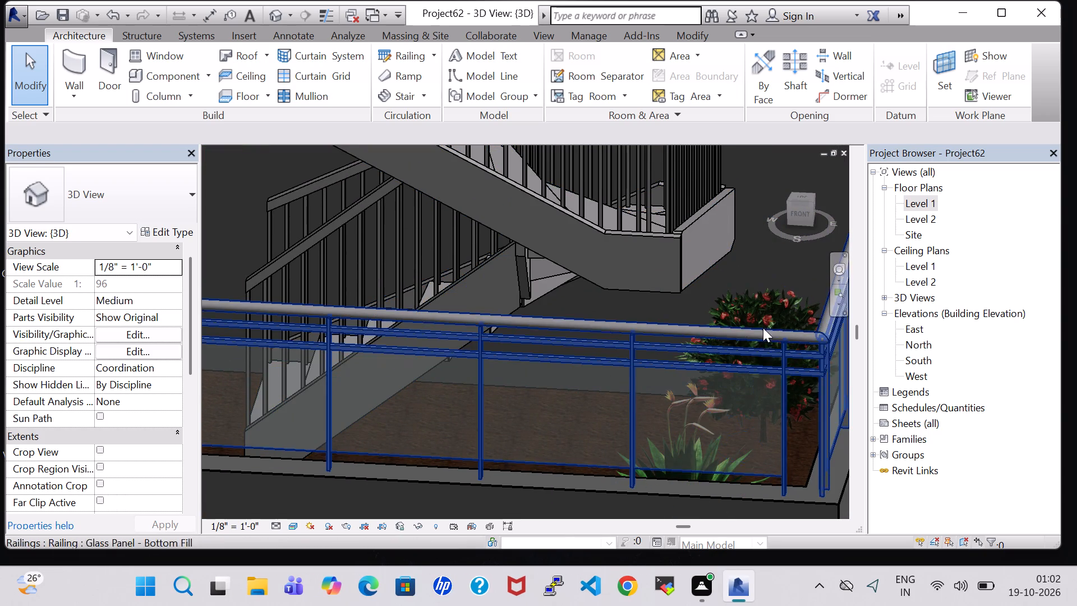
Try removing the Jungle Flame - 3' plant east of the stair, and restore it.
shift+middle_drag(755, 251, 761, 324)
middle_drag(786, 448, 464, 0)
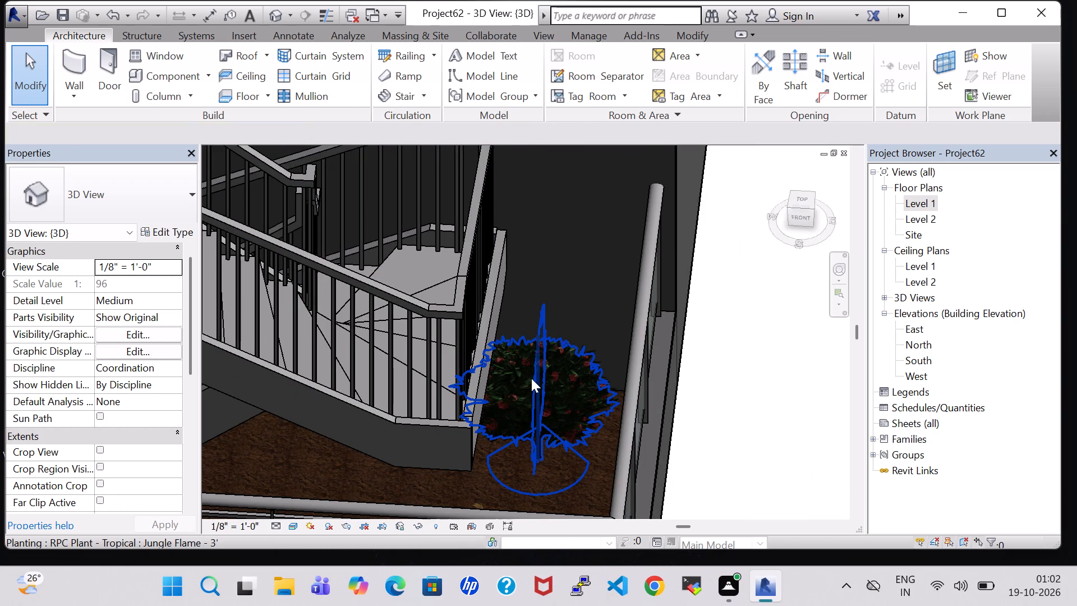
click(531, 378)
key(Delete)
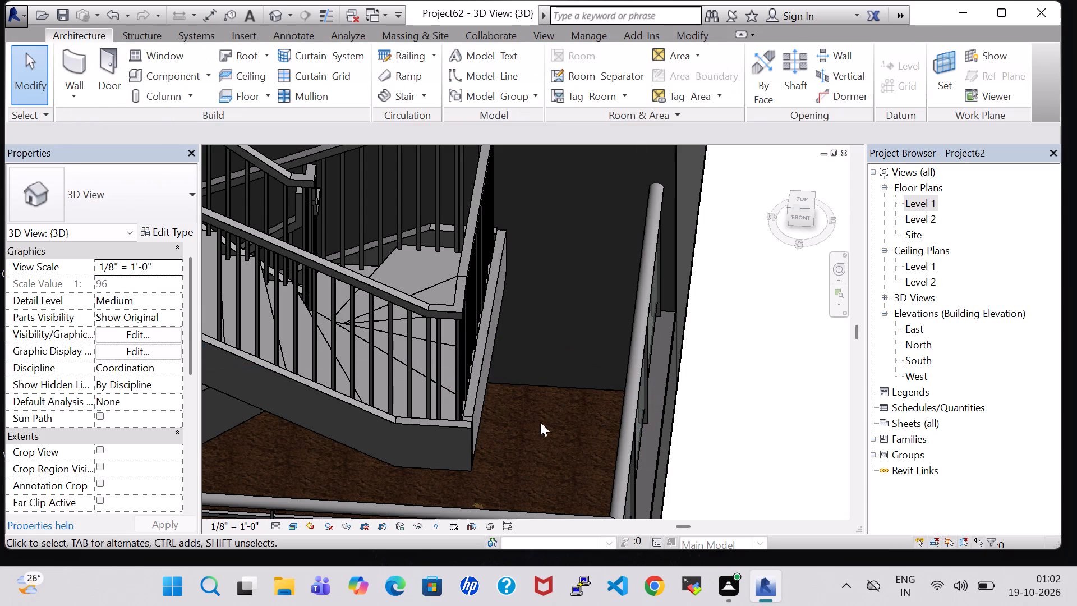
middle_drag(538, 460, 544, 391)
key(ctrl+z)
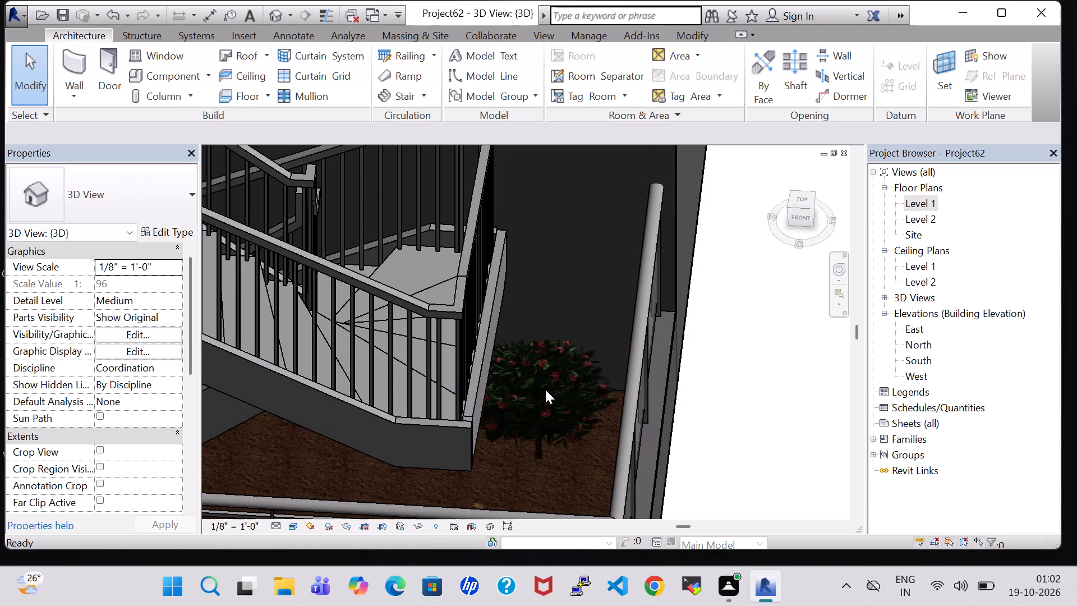
Nudge the Jungle Flame - 3' plant east of the stair slightly farther east, away from the stair.
click(560, 410)
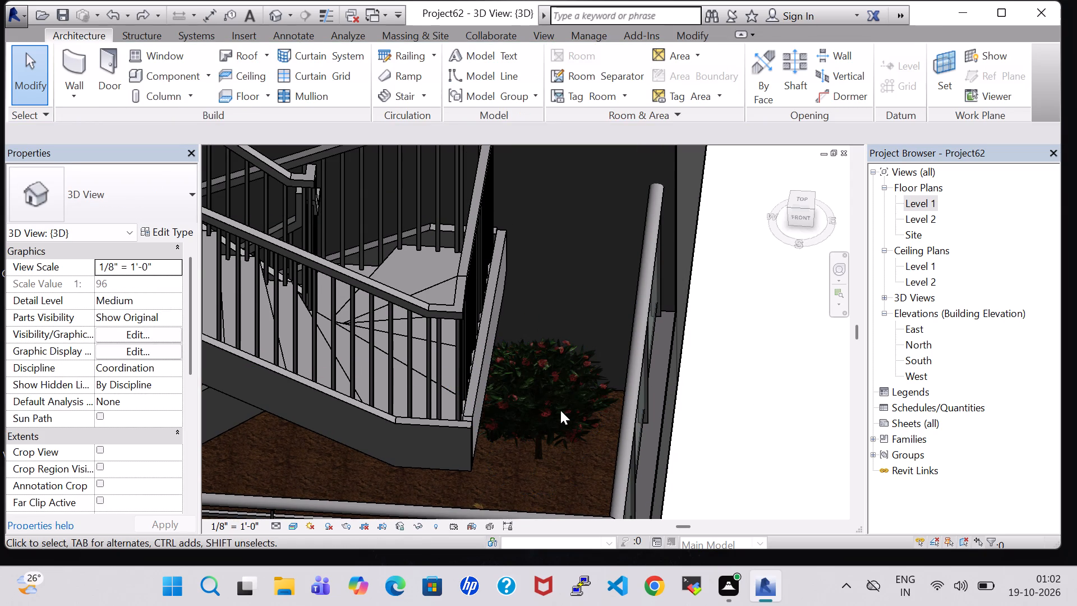
click(535, 397)
key(Right)
key(Right)
key(Right)
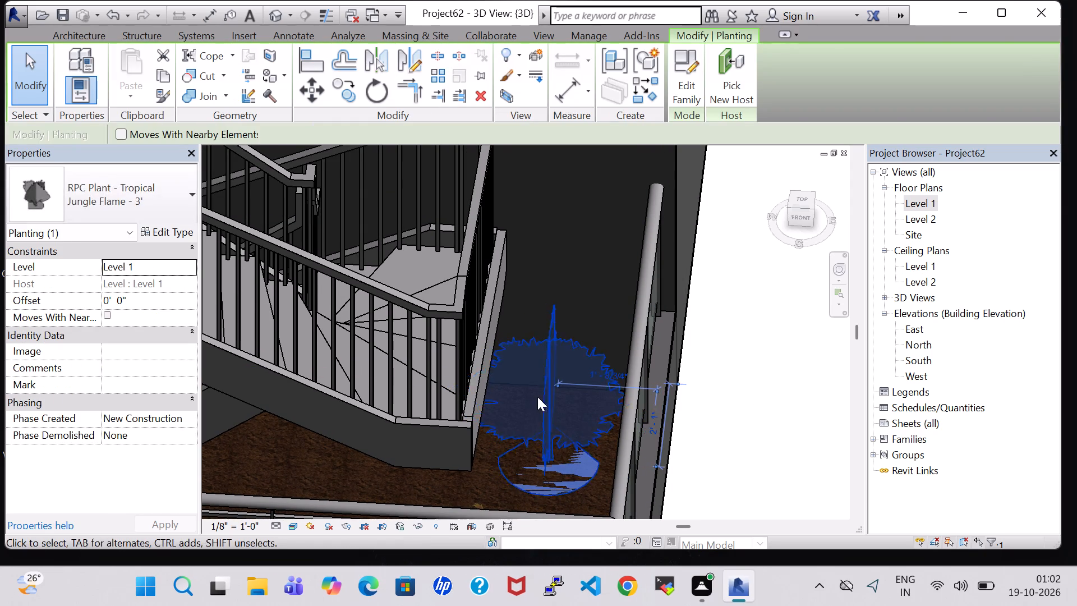
click(758, 425)
Shift the Crane Lily - 3' plant at the stair's southeast corner west along the glass railing.
middle_drag(344, 465, 344, 463)
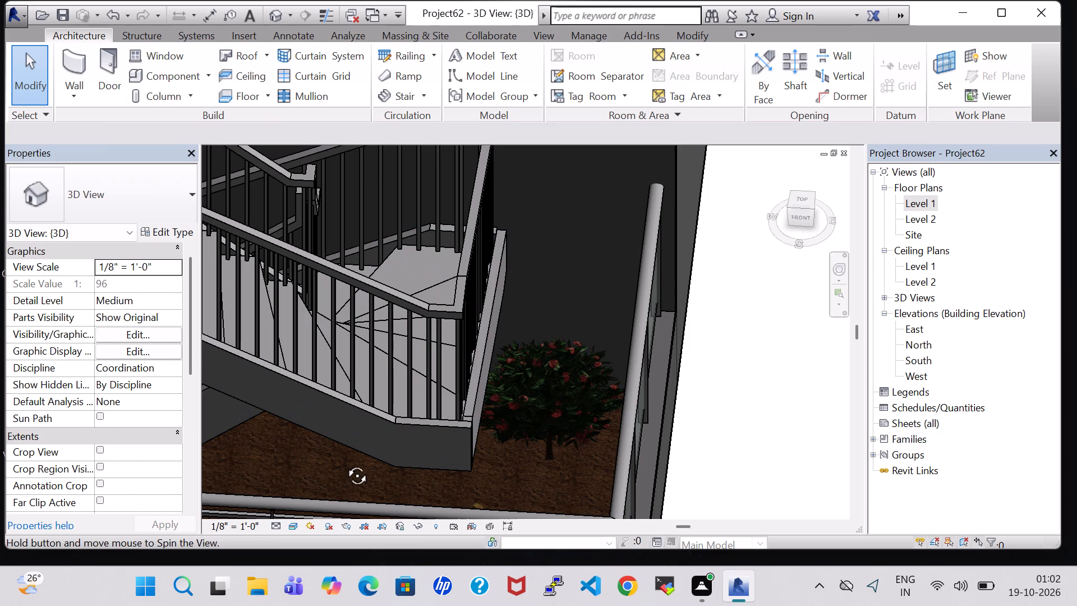
middle_drag(344, 463, 346, 423)
middle_drag(383, 426, 421, 565)
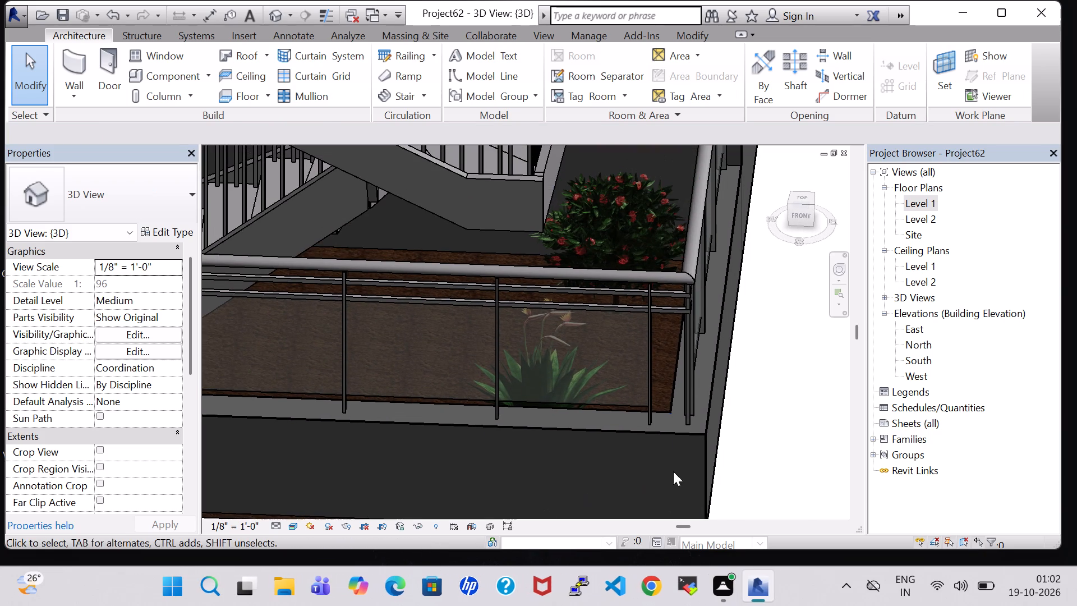
middle_drag(733, 452, 733, 446)
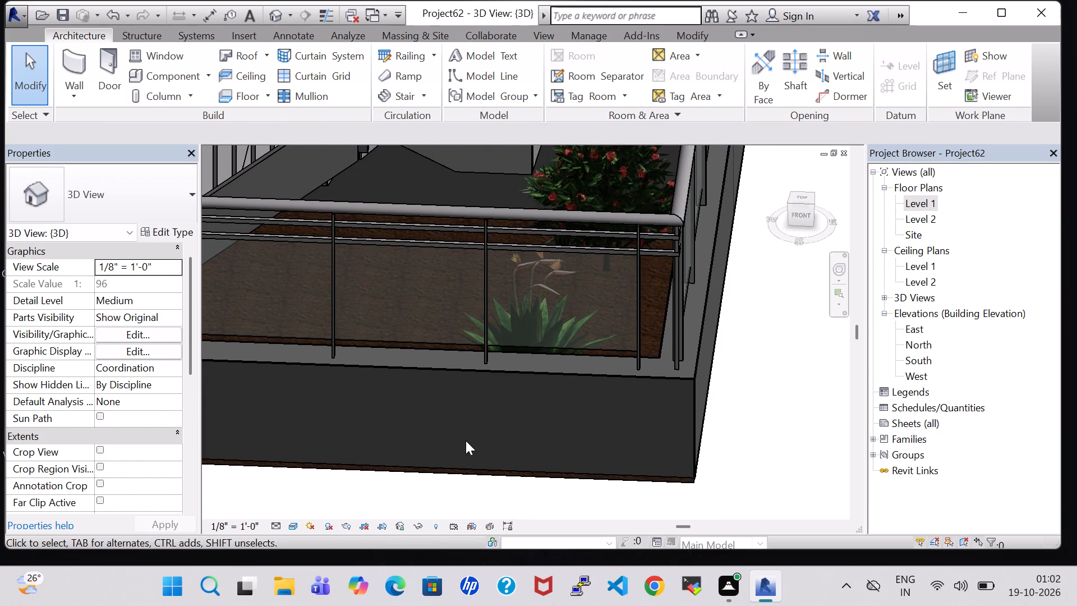
scroll(466, 440, down, 4)
click(498, 362)
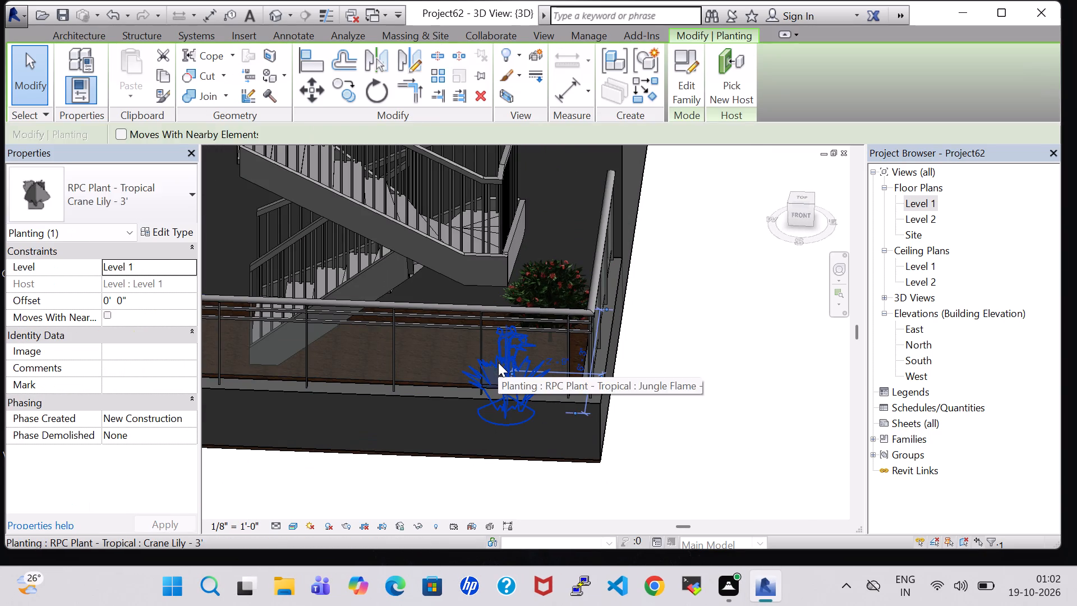
key(Left)
key(Left)
key(Left)
key(Left)
key(Left)
key(Left)
key(Left)
key(Left)
key(Left)
key(Left)
key(Left)
key(Left)
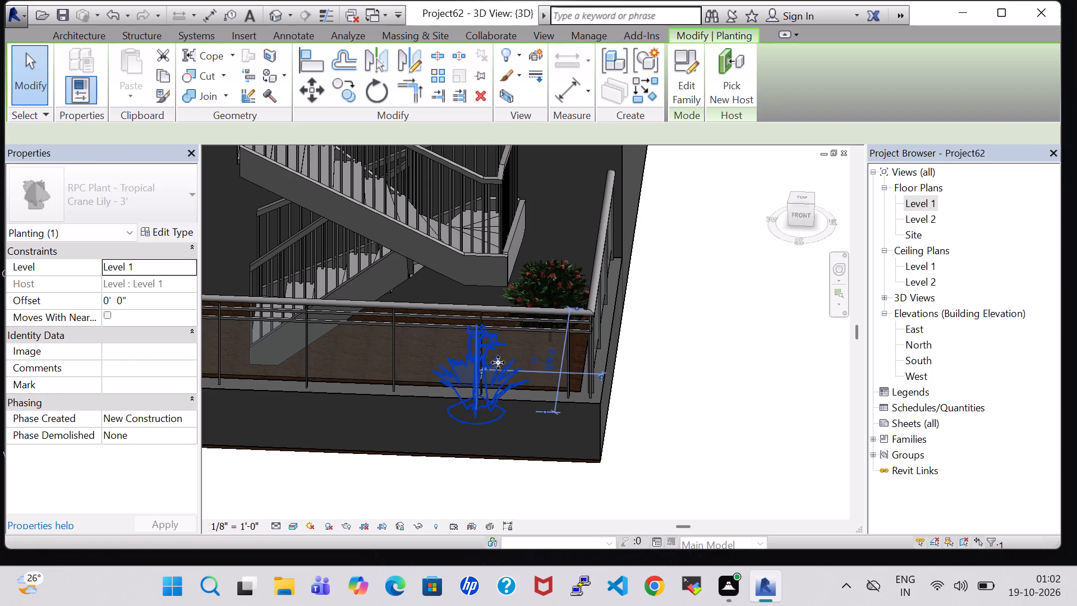
key(Left)
key(Left)
key(Left)
key(Left)
click(671, 386)
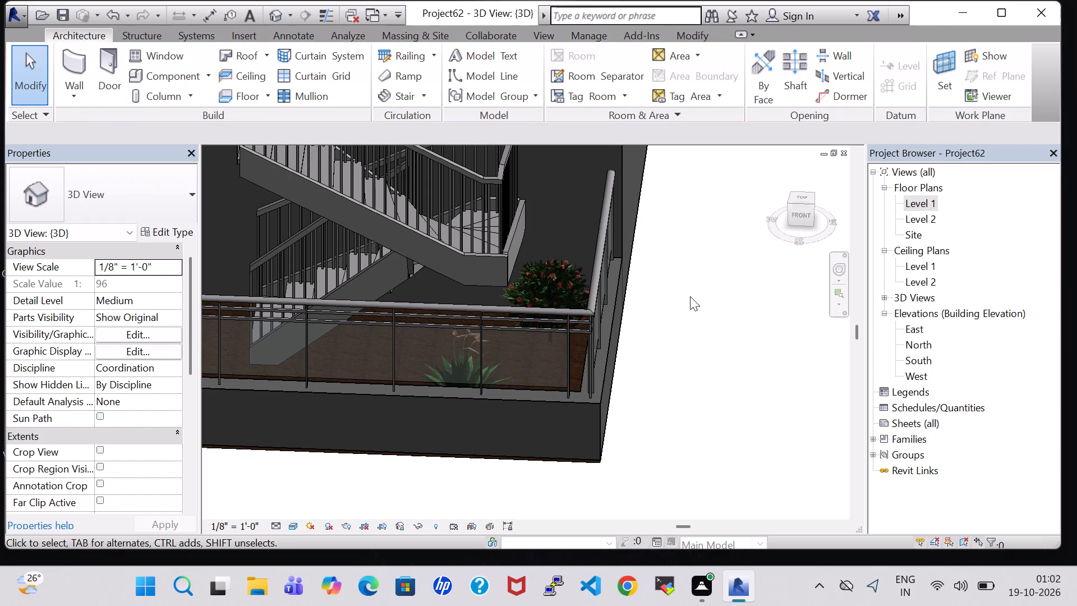
Shift the Crane Lily - 3' plant west of the stair east along the glass railing, toward the stair.
shift+middle_drag(690, 296, 694, 377)
middle_drag(702, 399, 707, 208)
middle_drag(707, 348, 708, 348)
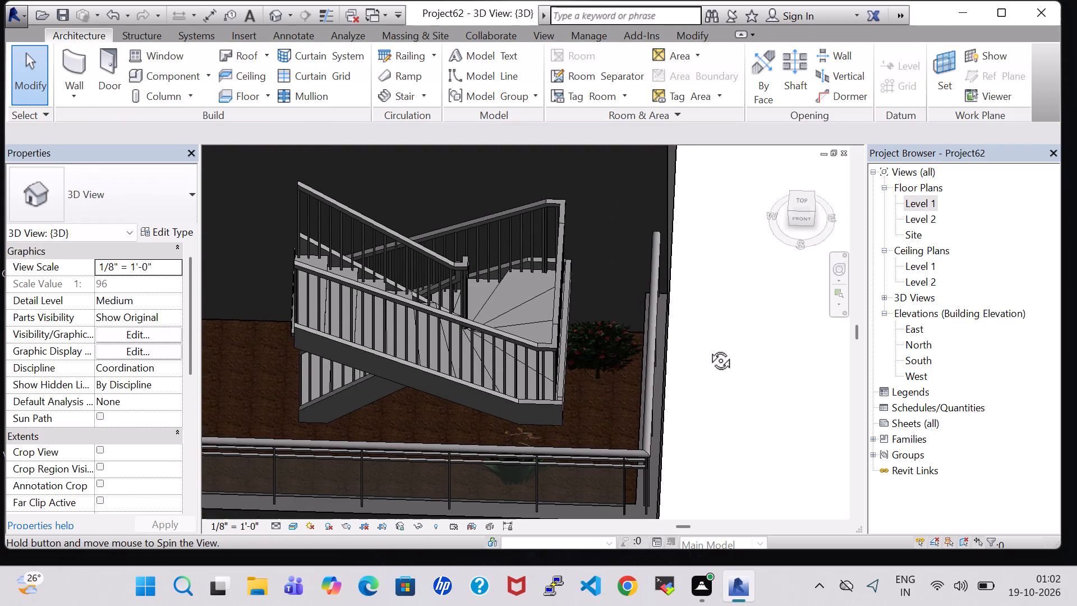
middle_drag(708, 348, 712, 408)
middle_drag(721, 412, 714, 309)
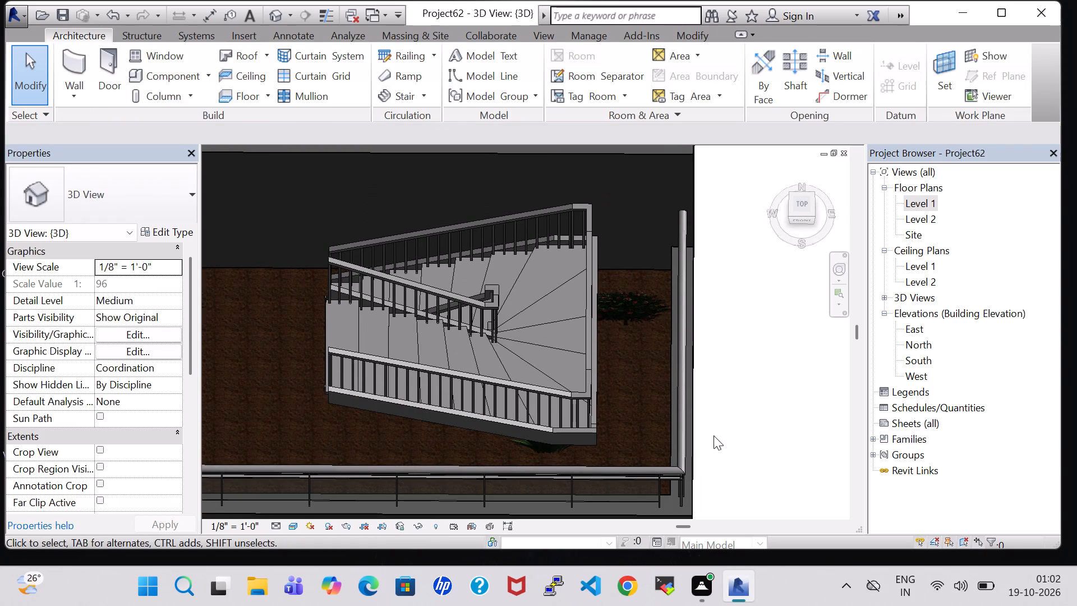
middle_drag(714, 435, 728, 336)
middle_drag(691, 305, 684, 454)
middle_drag(620, 421, 620, 420)
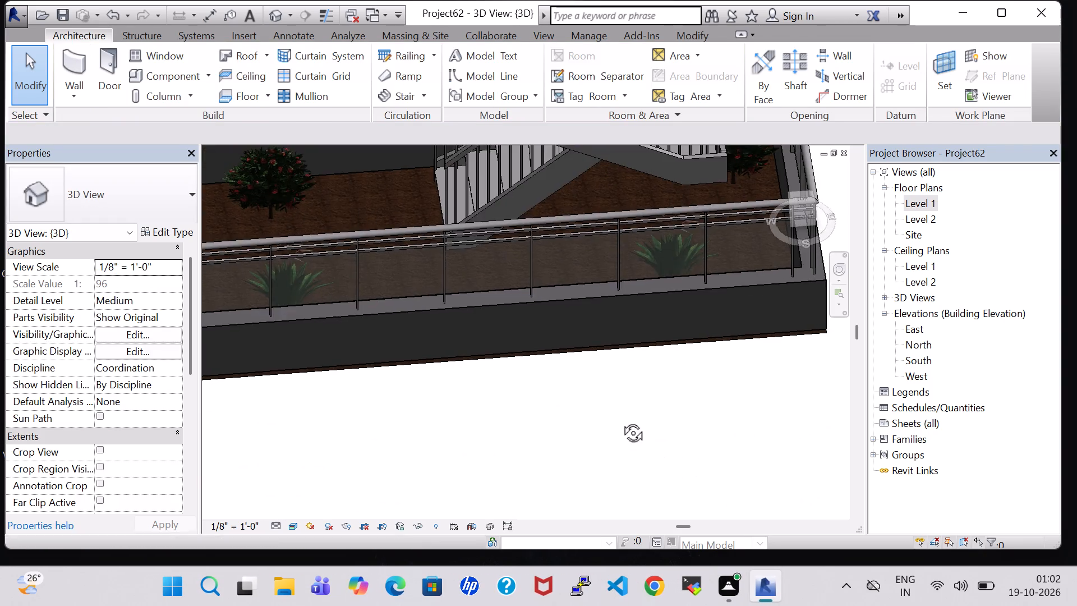
middle_drag(620, 420, 611, 368)
middle_drag(499, 272, 493, 459)
middle_drag(335, 402, 355, 403)
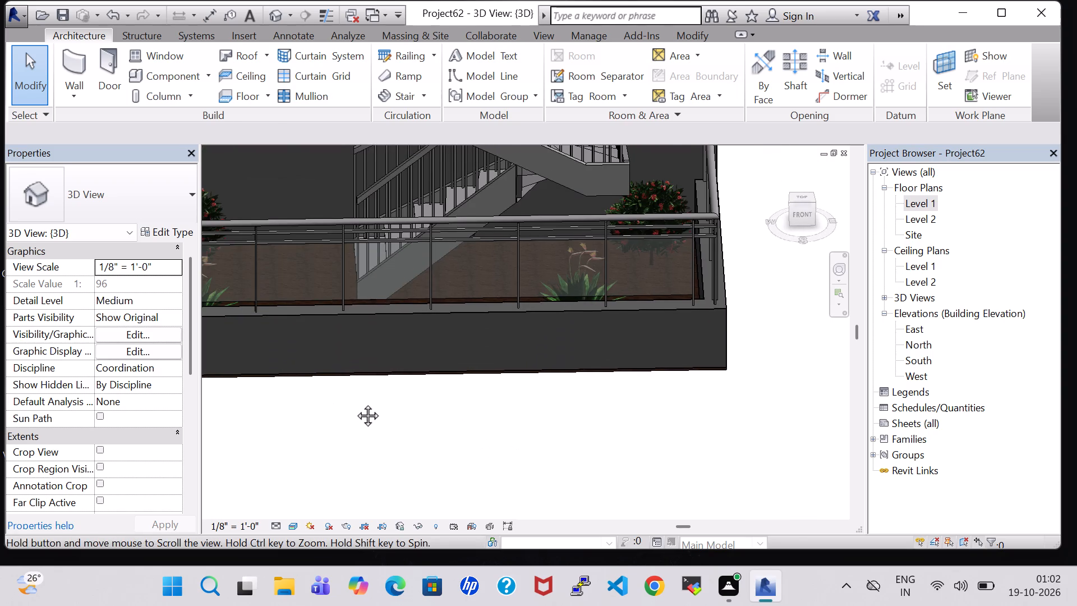
middle_drag(355, 403, 448, 422)
scroll(448, 422, up, 1)
click(289, 289)
key(Right)
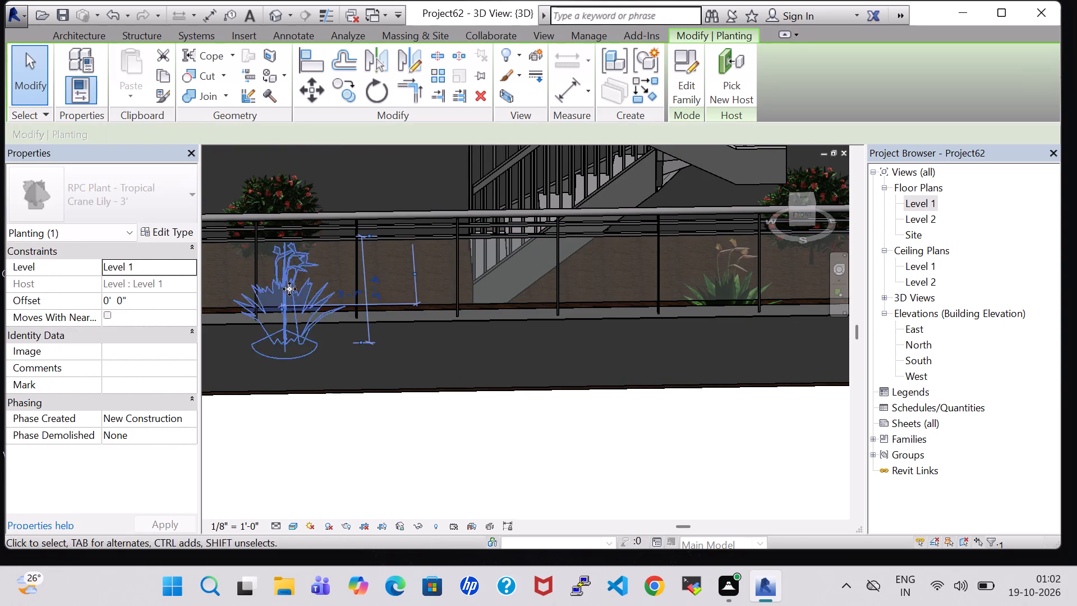
key(Right)
key(Right)
key(Right)
key(Right)
key(Right)
key(Right)
key(Right)
key(Right)
key(Right)
key(Right)
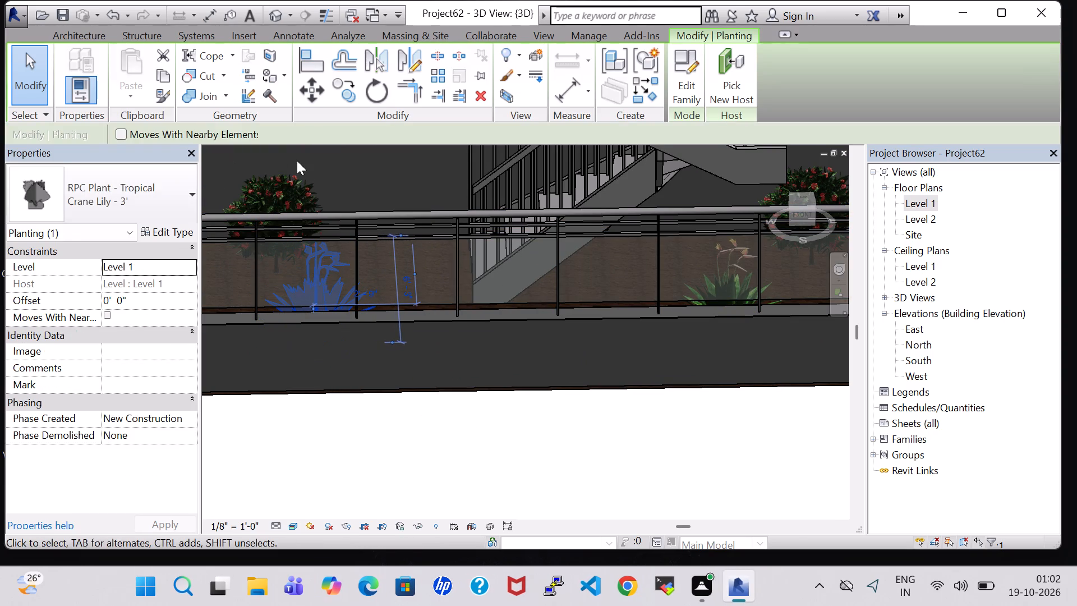
Nudge the Jungle Flame - 3' plant west of the stair slightly farther west.
click(296, 173)
key(Right)
key(Left)
key(Left)
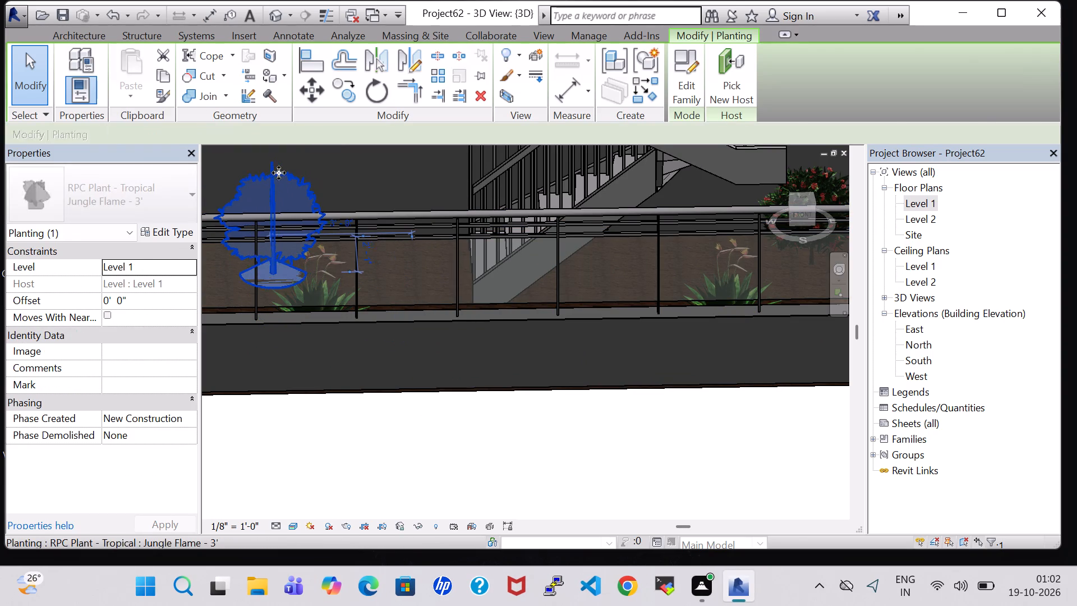
click(564, 432)
In the Level 1 plan, move the Crane Lily beside the car's rear south, to about 12'-11" from the living-room wall.
middle_drag(564, 432, 564, 520)
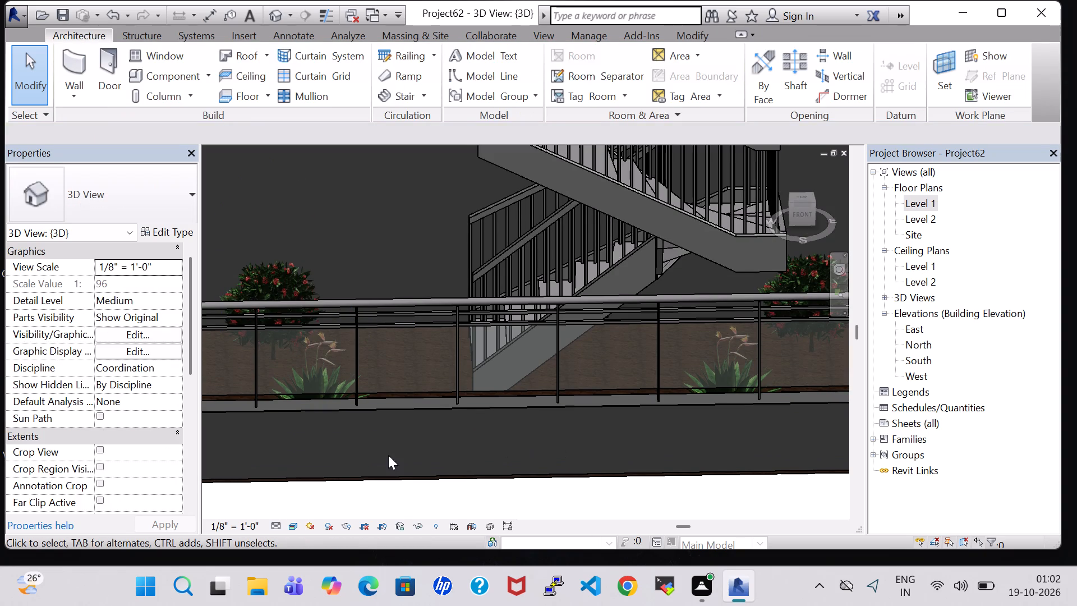
middle_drag(387, 446, 712, 457)
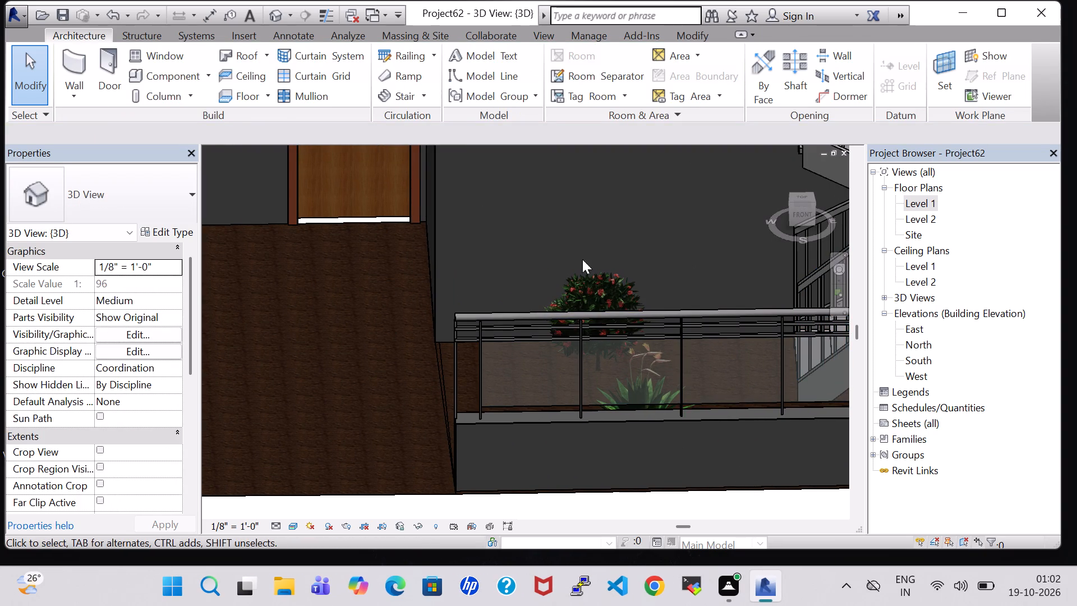
middle_drag(260, 322, 579, 337)
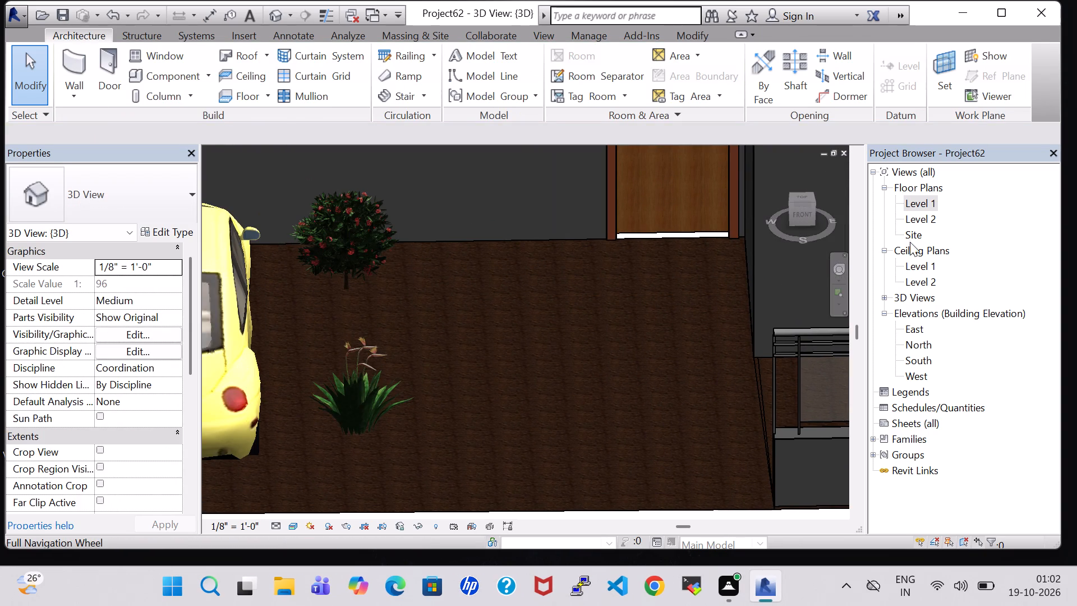
double_click(928, 204)
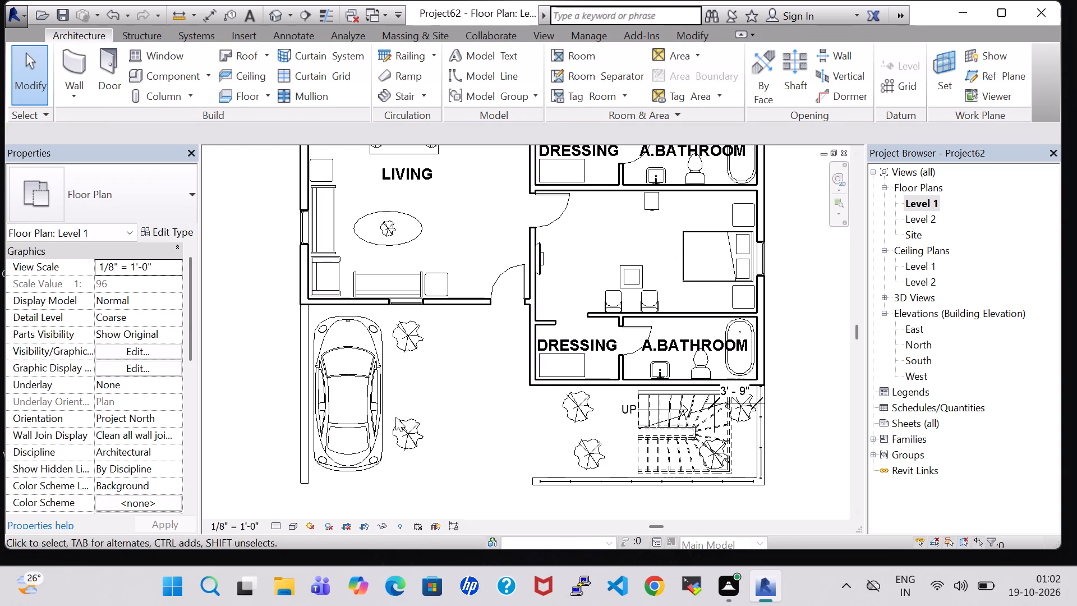
click(403, 429)
key(Down)
key(Down)
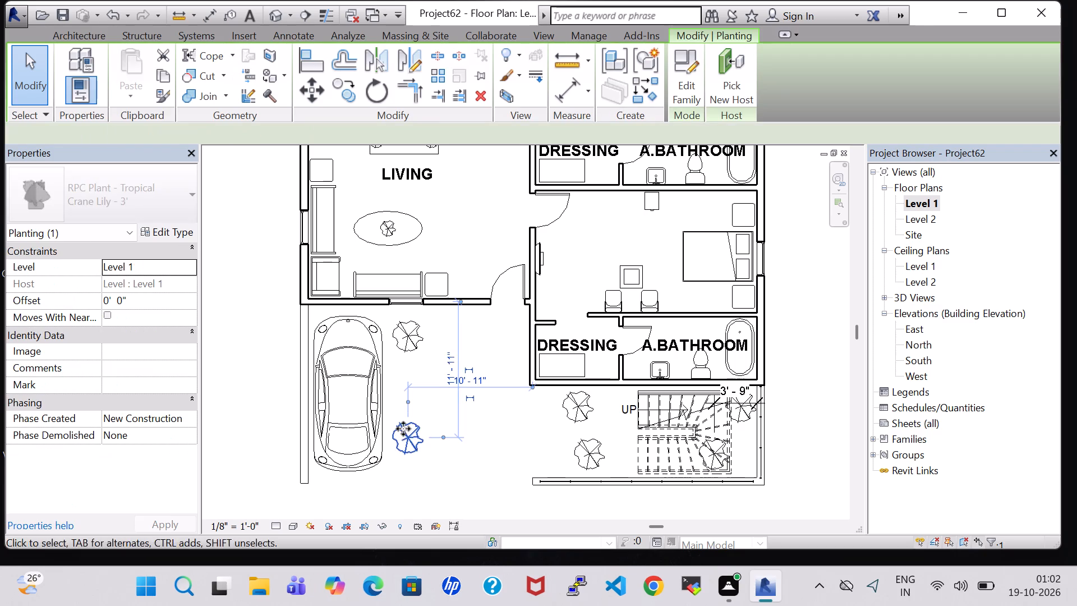
key(Down)
key(Down)
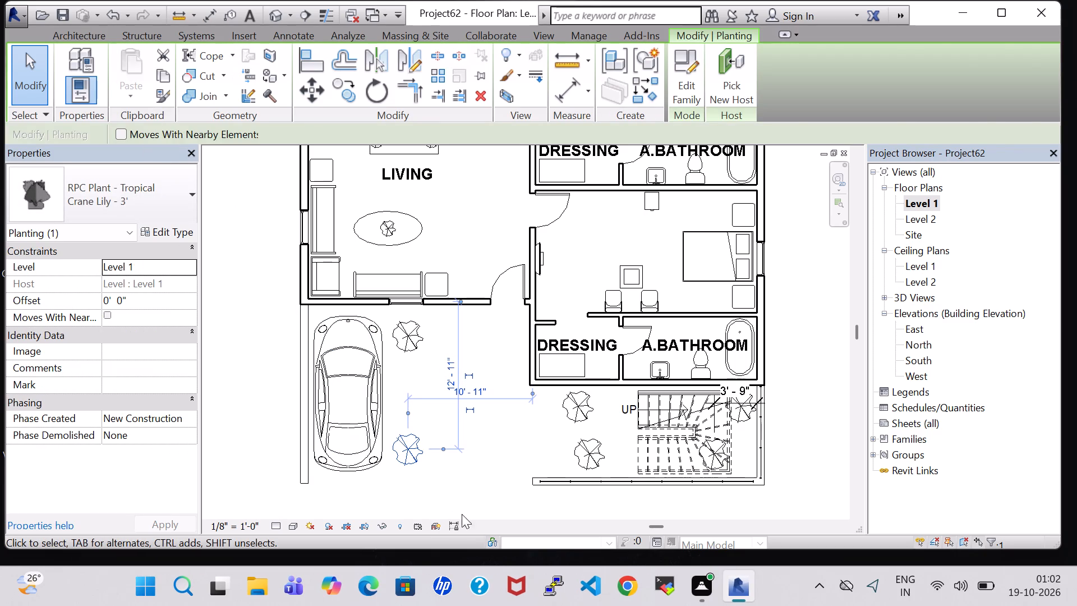
click(495, 439)
Place a similar Crane Lily - 3' between the two plants beside the car, aligned with them, about 8'-5" from the living-room wall.
click(409, 440)
right_click(409, 440)
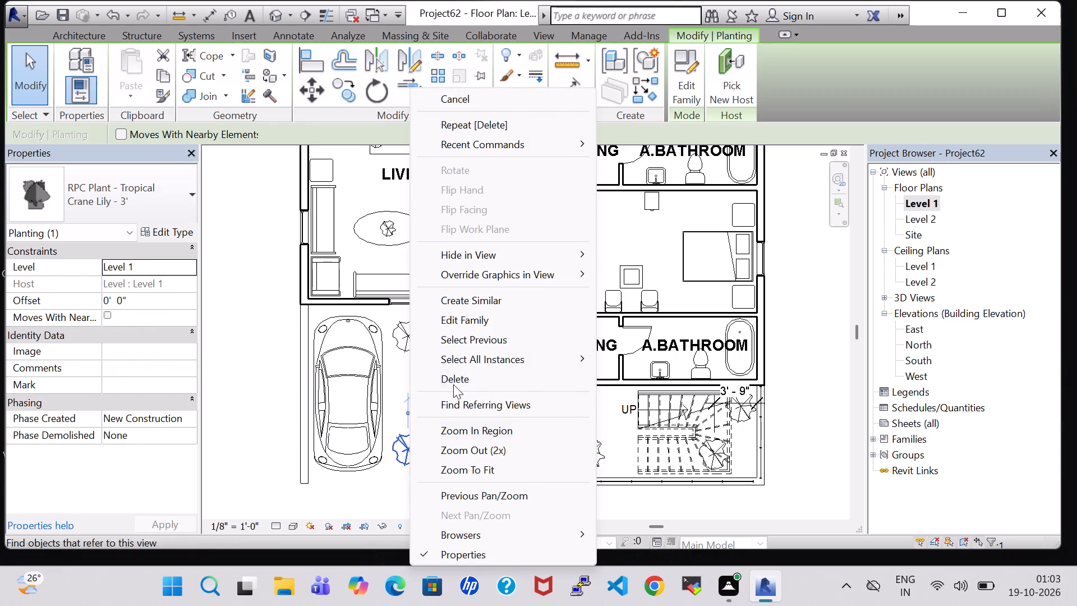
click(485, 297)
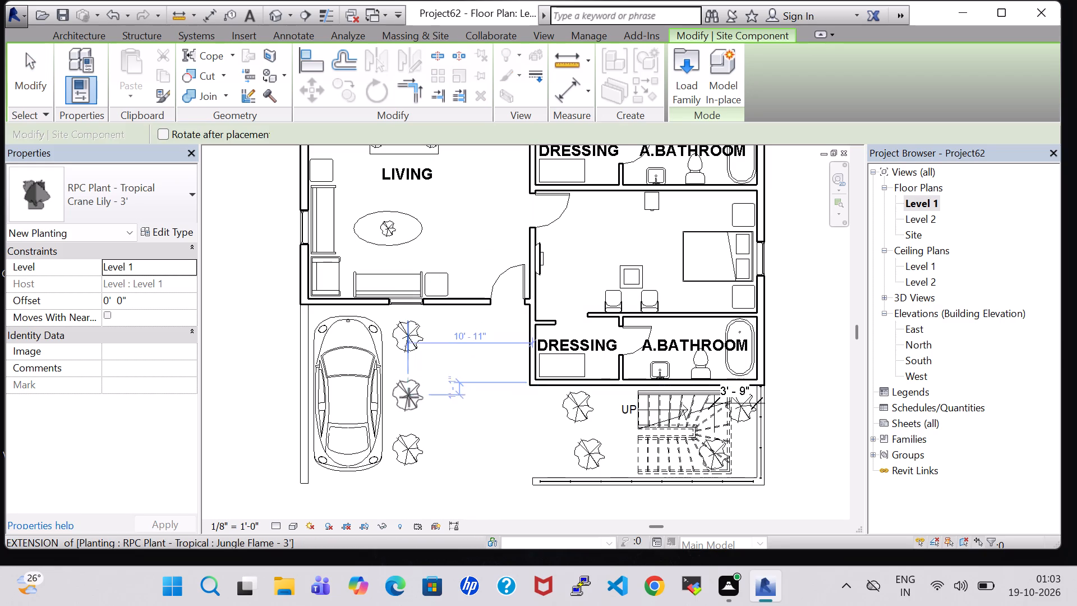
click(409, 397)
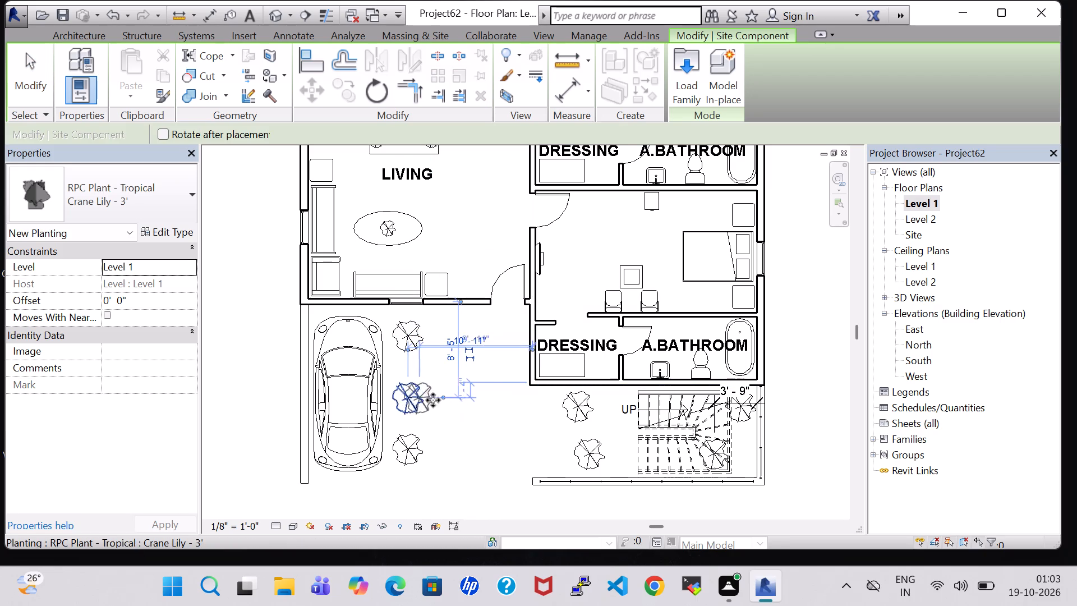
key(Escape)
key(Escape)
Move the middle plant beside the car east, to about 8'-7" from the dressing-room wall.
click(408, 397)
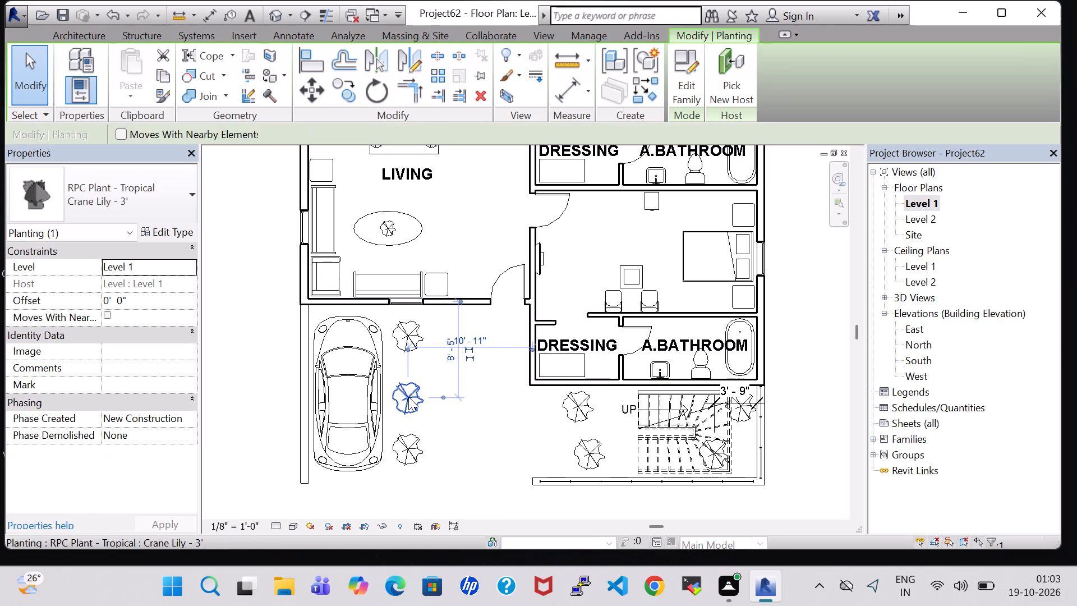
key(Right)
key(Right)
key(Right)
key(Right)
key(Right)
key(Right)
key(Right)
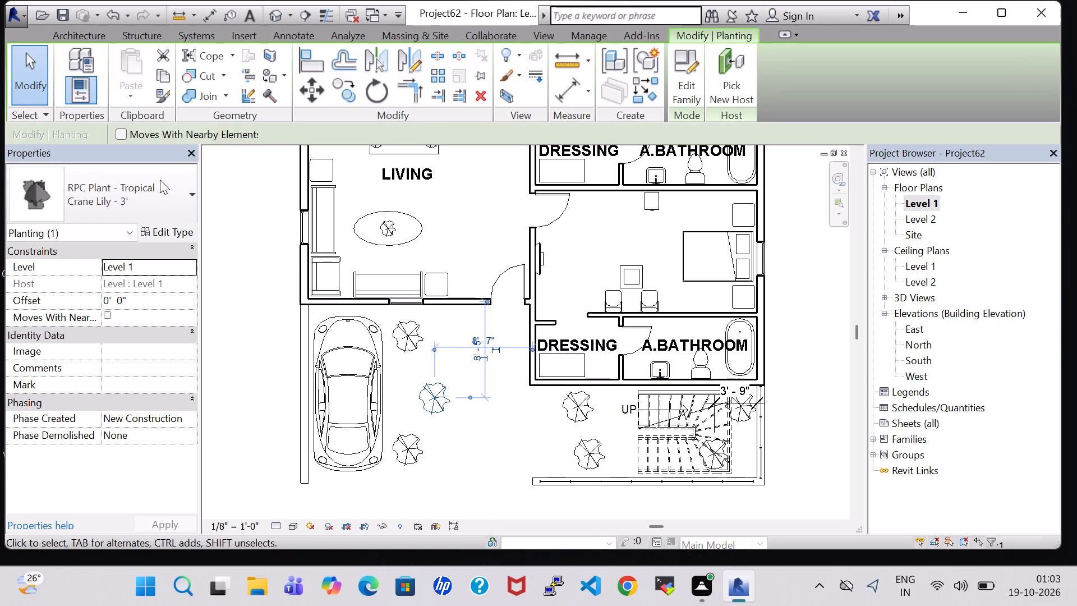
Change the middle plant beside the car to Honey Myrtle - 4.5'.
click(159, 179)
click(130, 347)
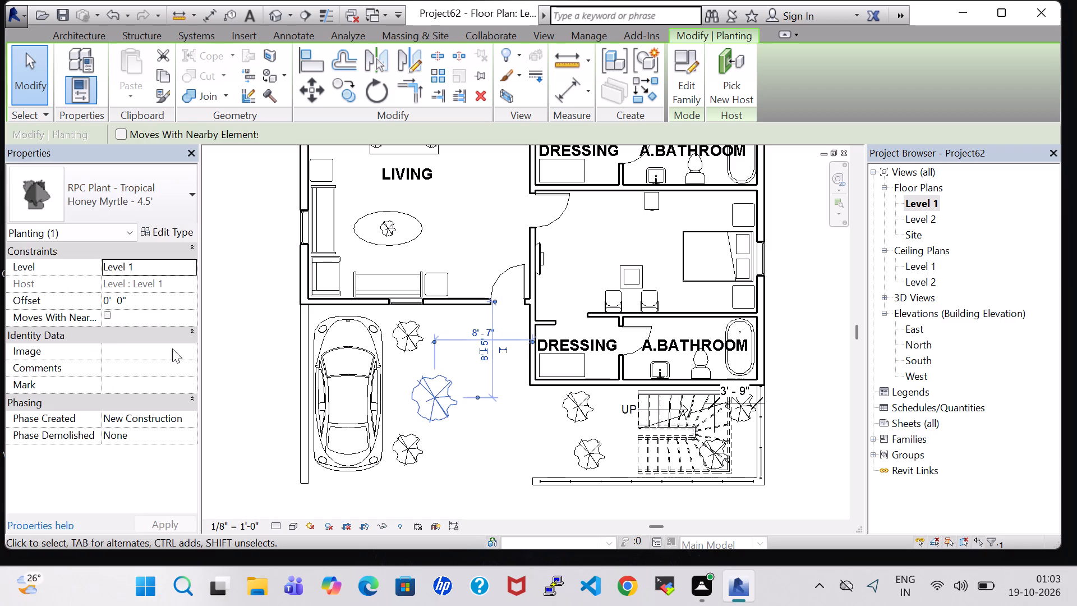
Open the 3D view and examine the plants beside the car.
click(275, 15)
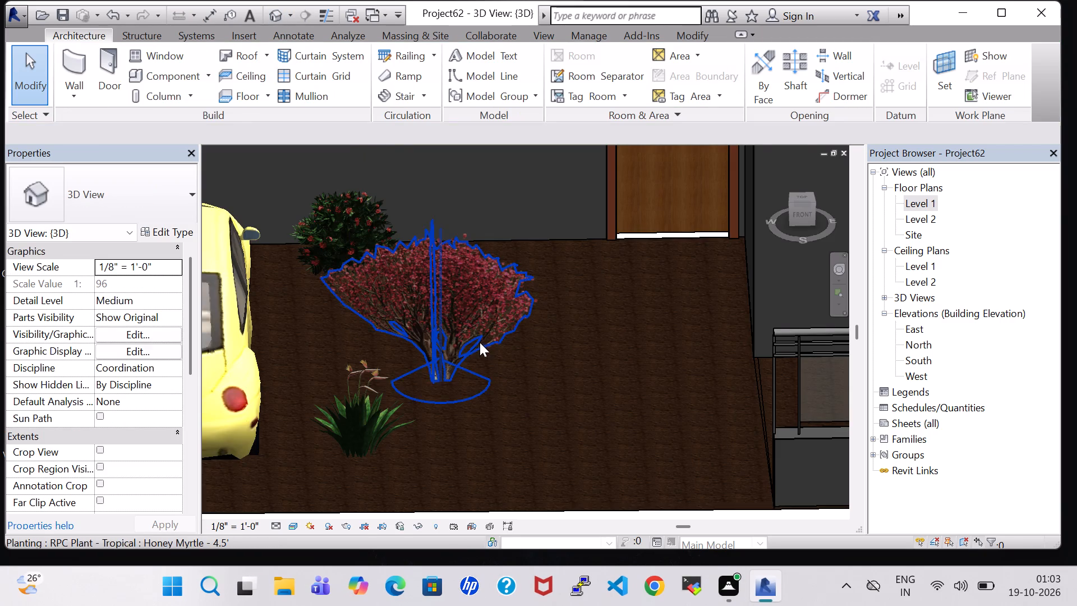
scroll(480, 348, down, 4)
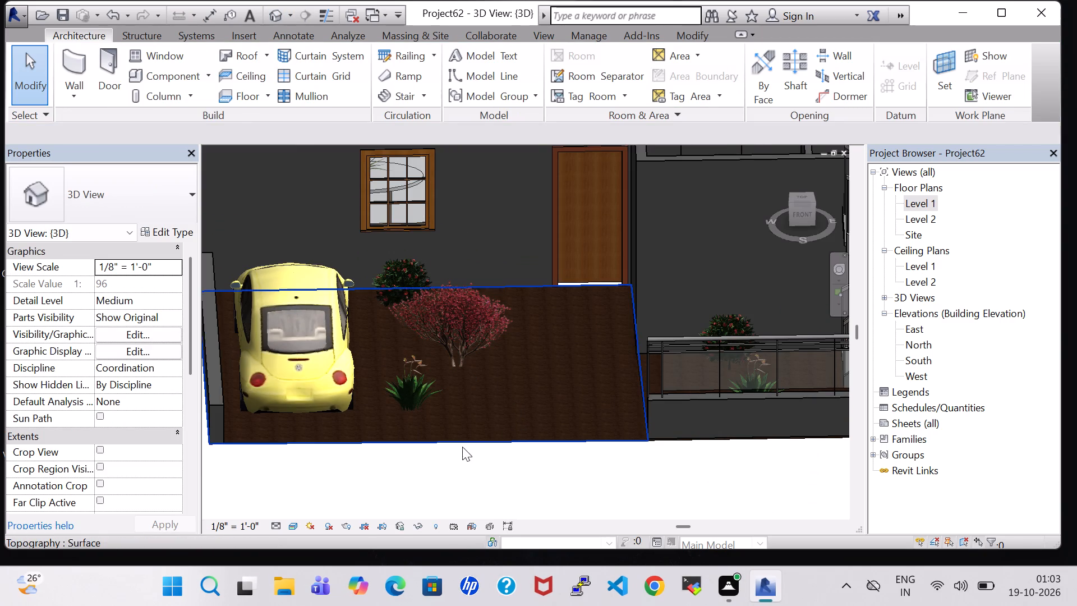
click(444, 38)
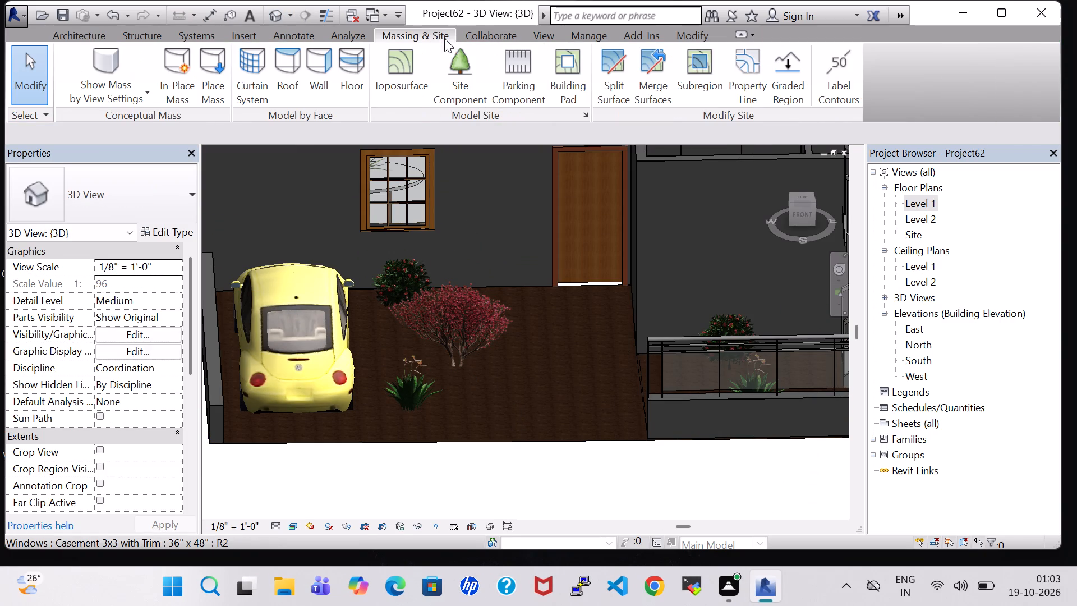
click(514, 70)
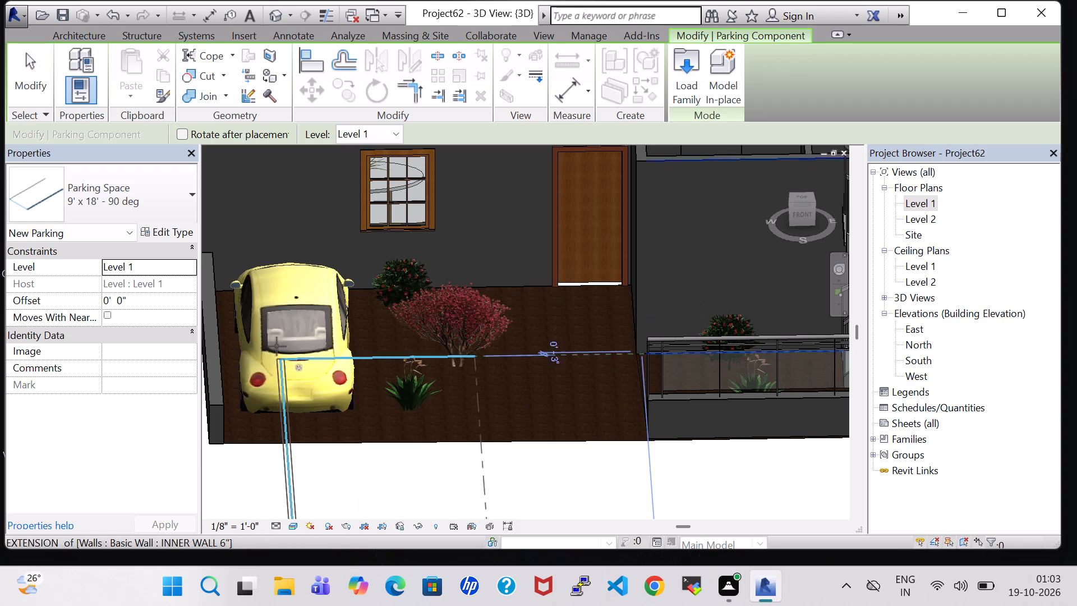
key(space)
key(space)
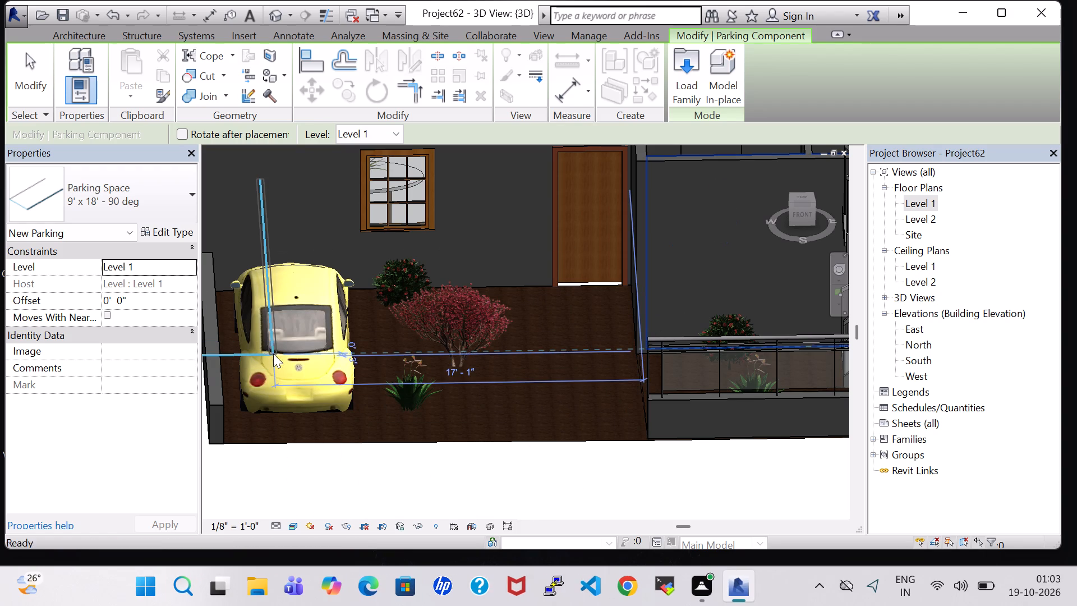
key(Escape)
In the Level 1 plan, place a 9' x 18' - 90 deg parking space around the car, ending about 3'-3" south of the side wall's end.
double_click(919, 201)
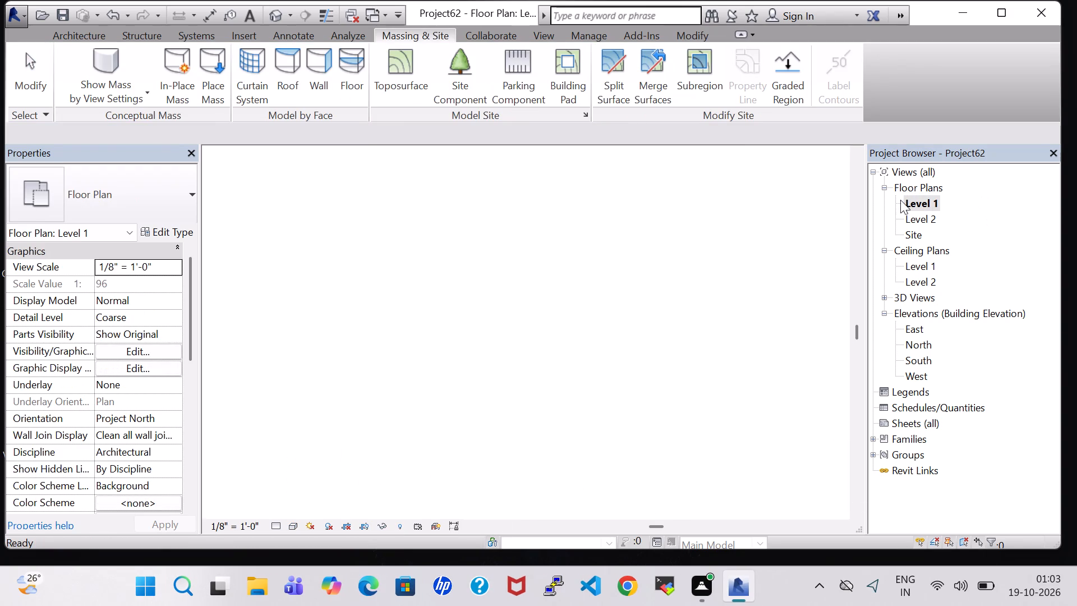
scroll(741, 269, down, 4)
click(523, 58)
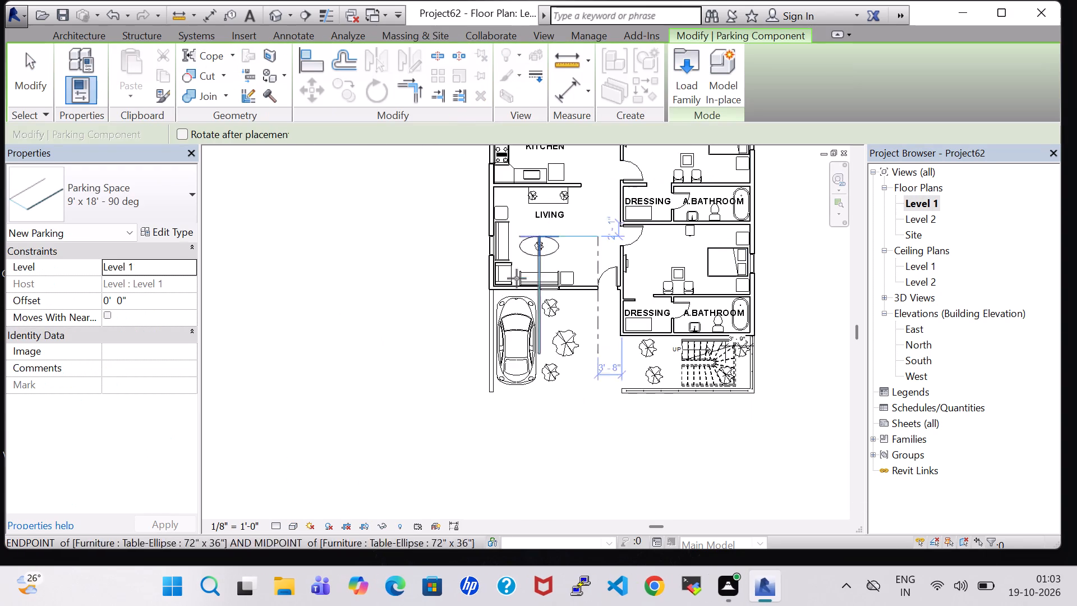
scroll(508, 301, up, 4)
key(space)
key(space)
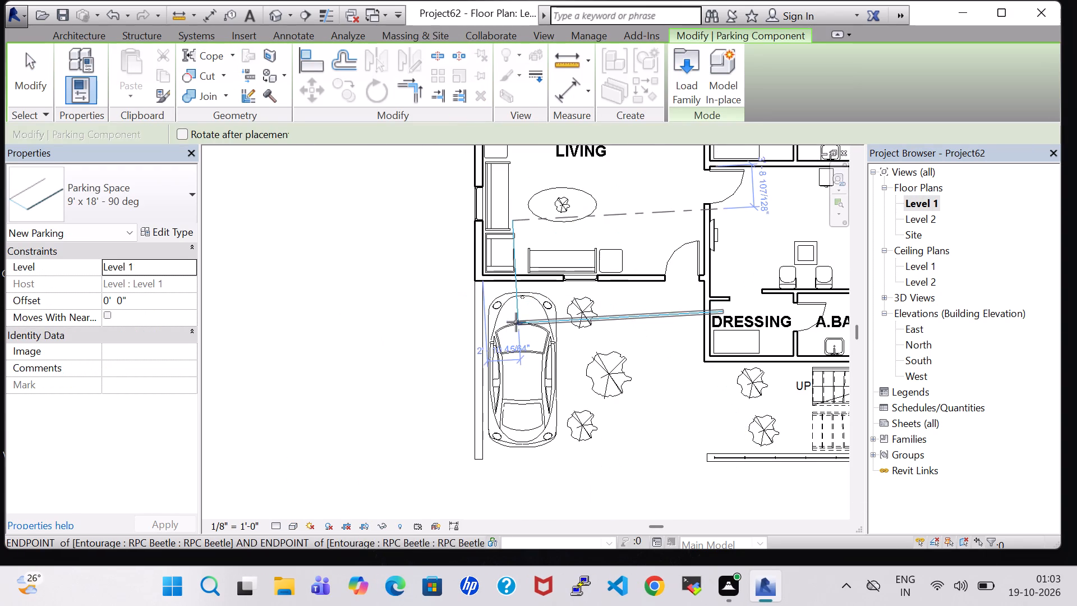
key(space)
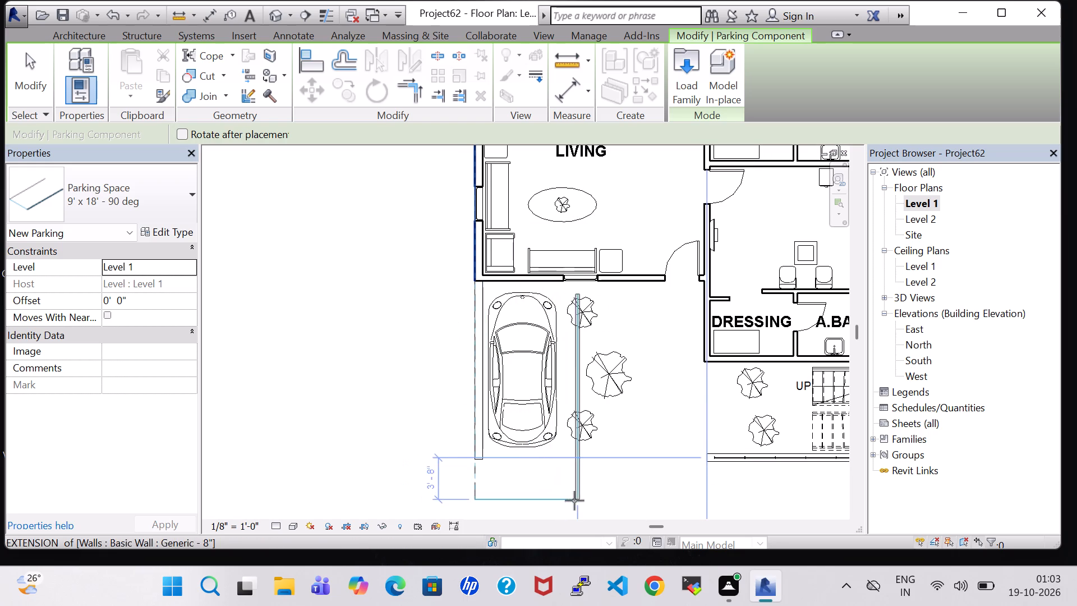
scroll(602, 502, up, 5)
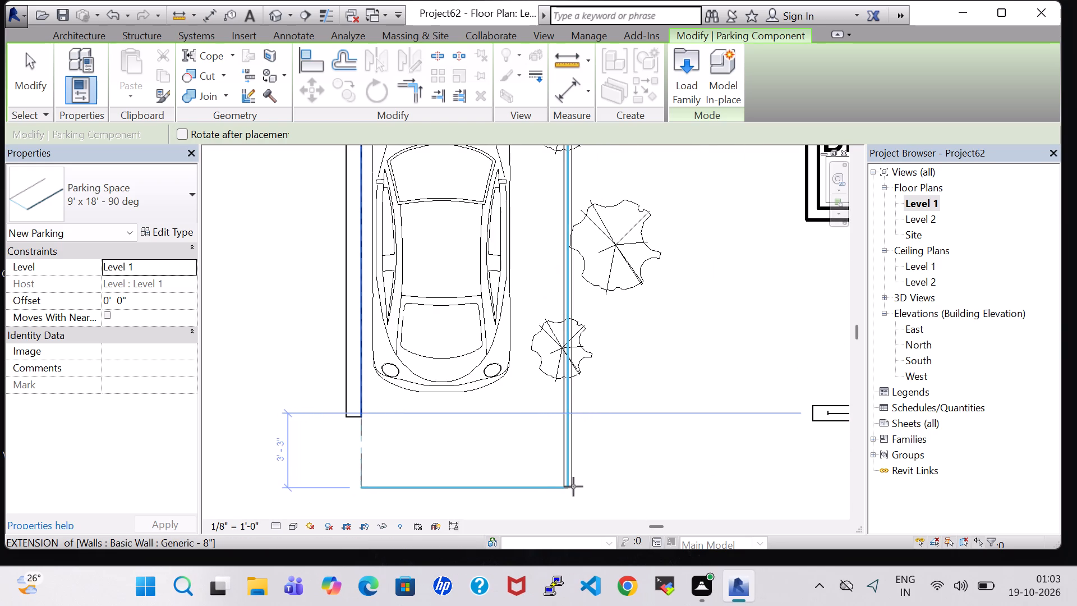
click(575, 486)
key(Escape)
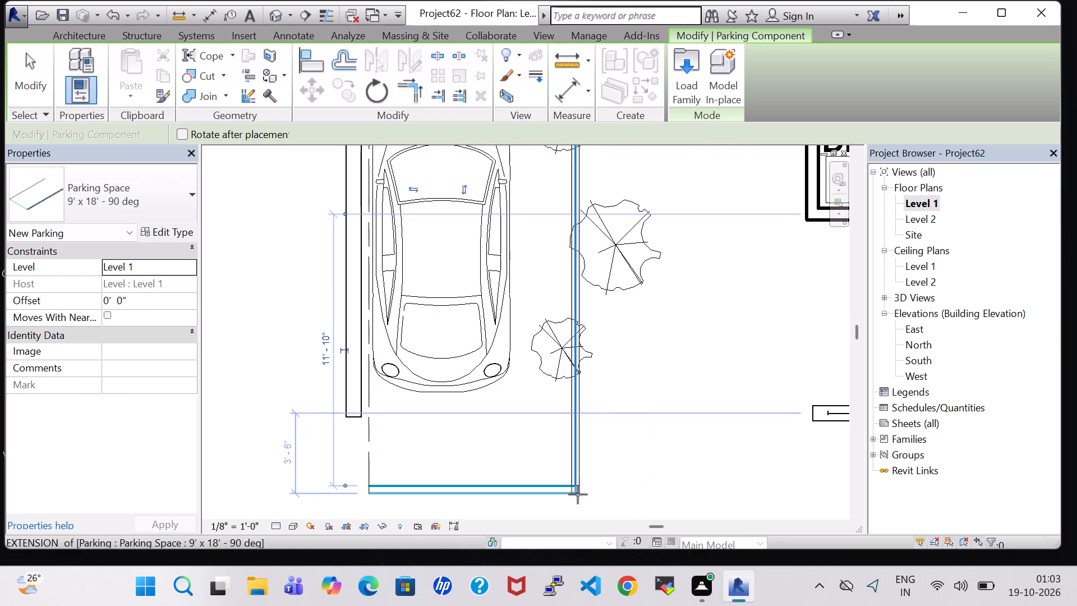
key(Escape)
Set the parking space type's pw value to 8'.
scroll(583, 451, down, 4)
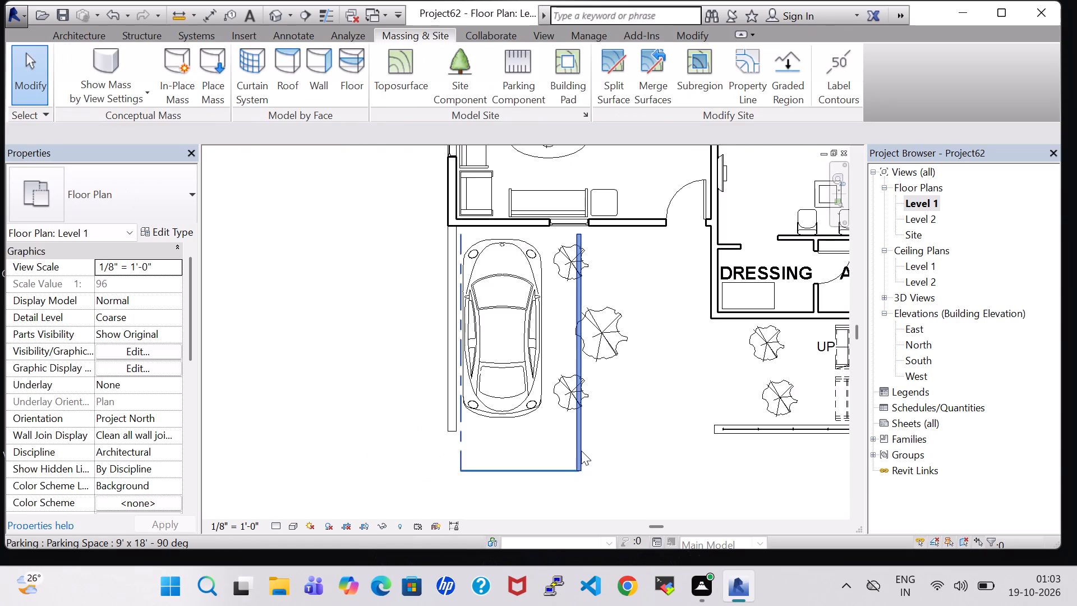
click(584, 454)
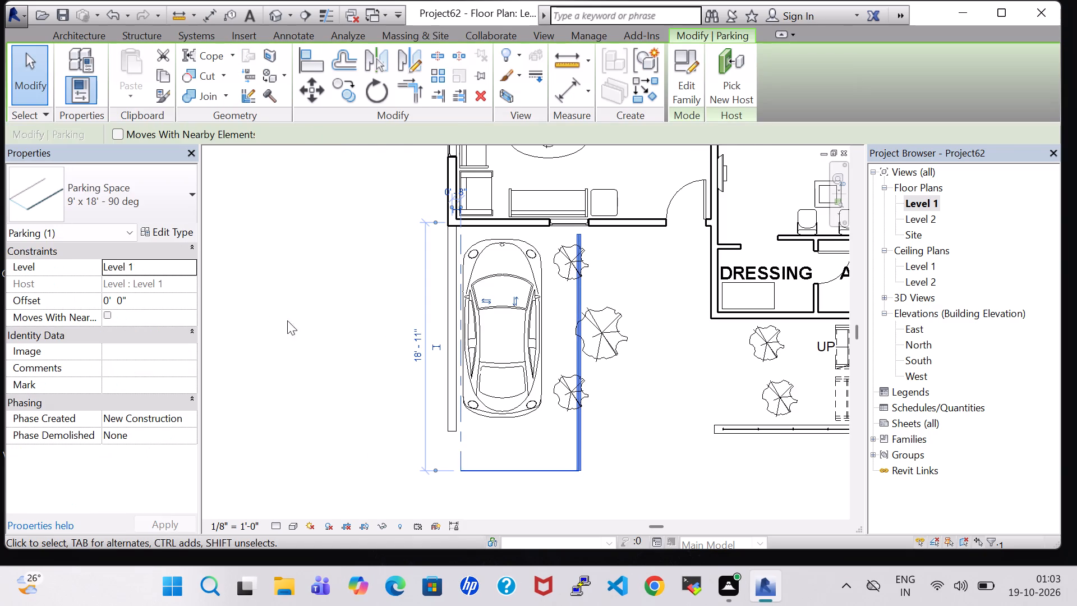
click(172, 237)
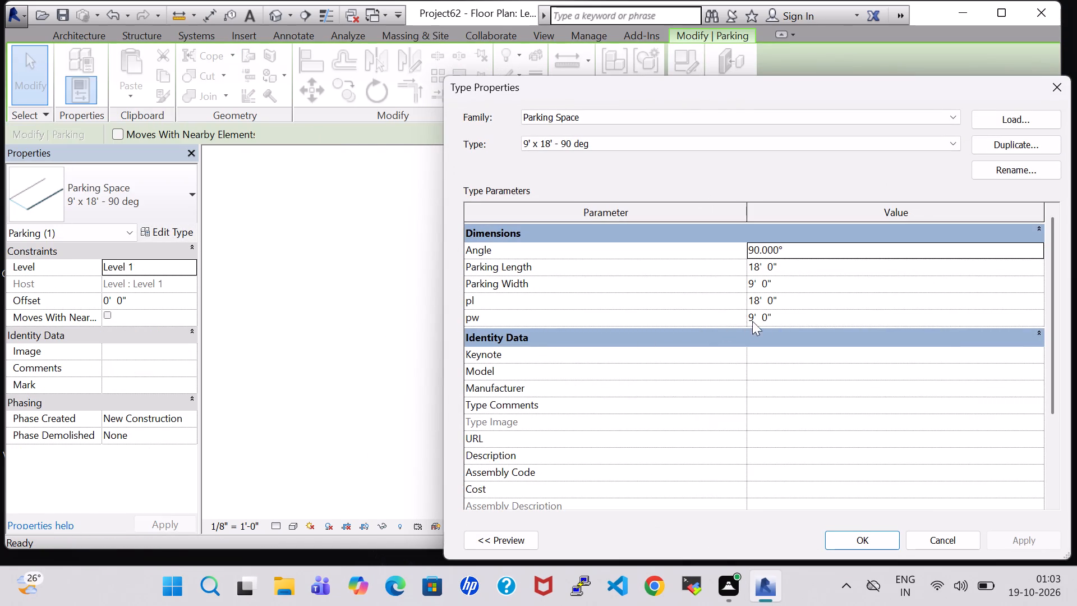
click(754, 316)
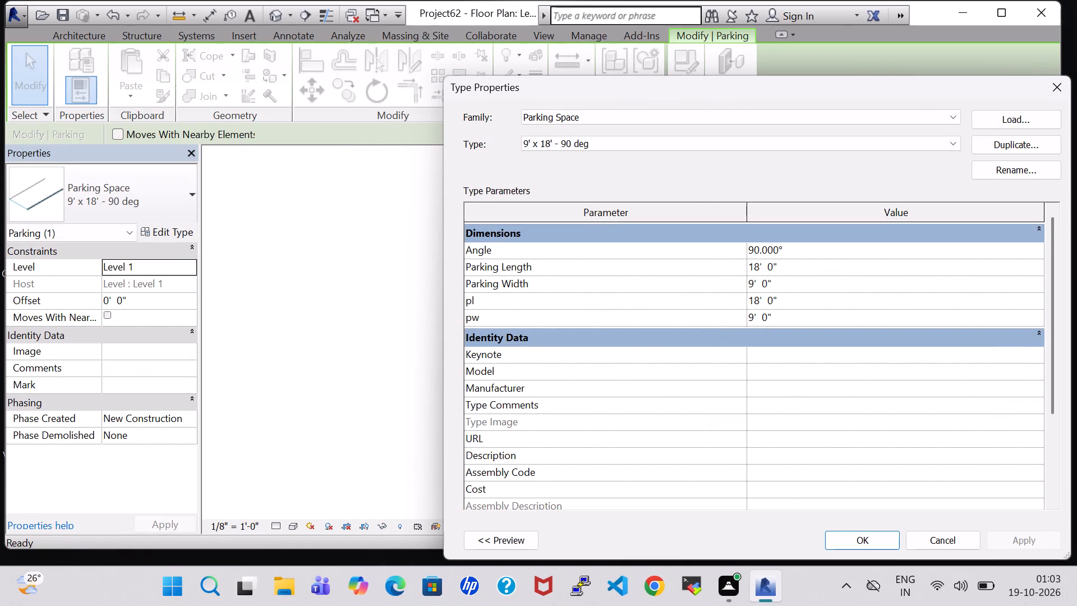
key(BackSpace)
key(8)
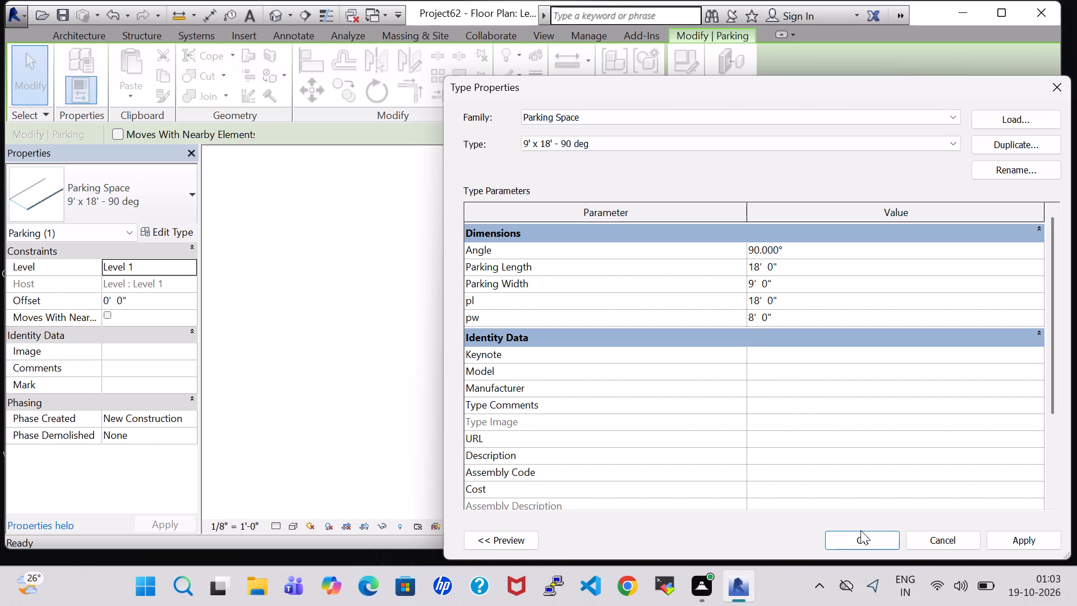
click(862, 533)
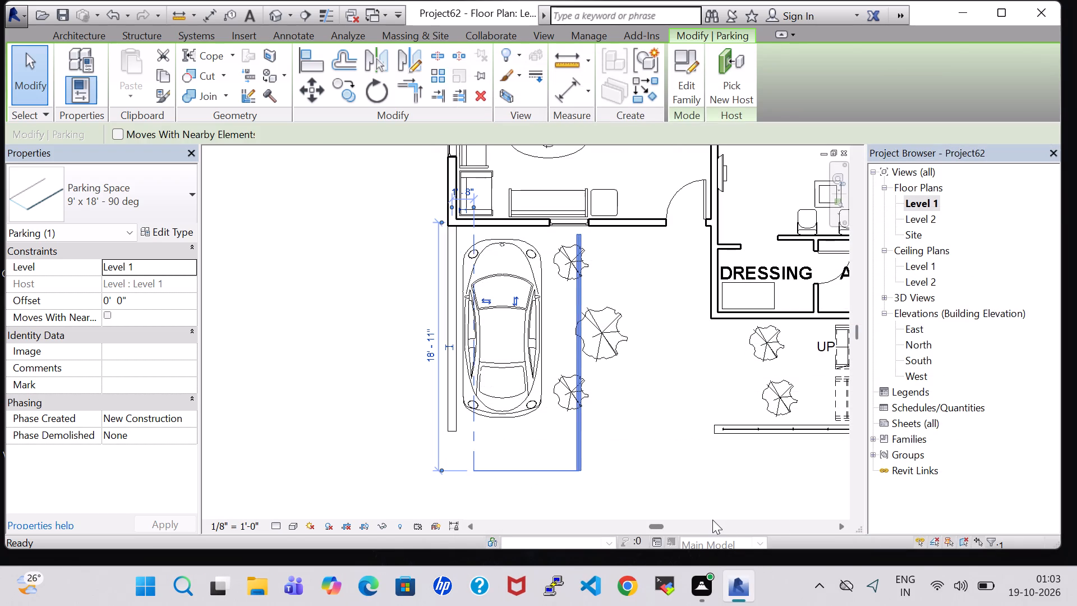
Move the parking space north until its southern edge is about 18'-2" from the living-room wall.
key(Up)
key(Up)
click(721, 522)
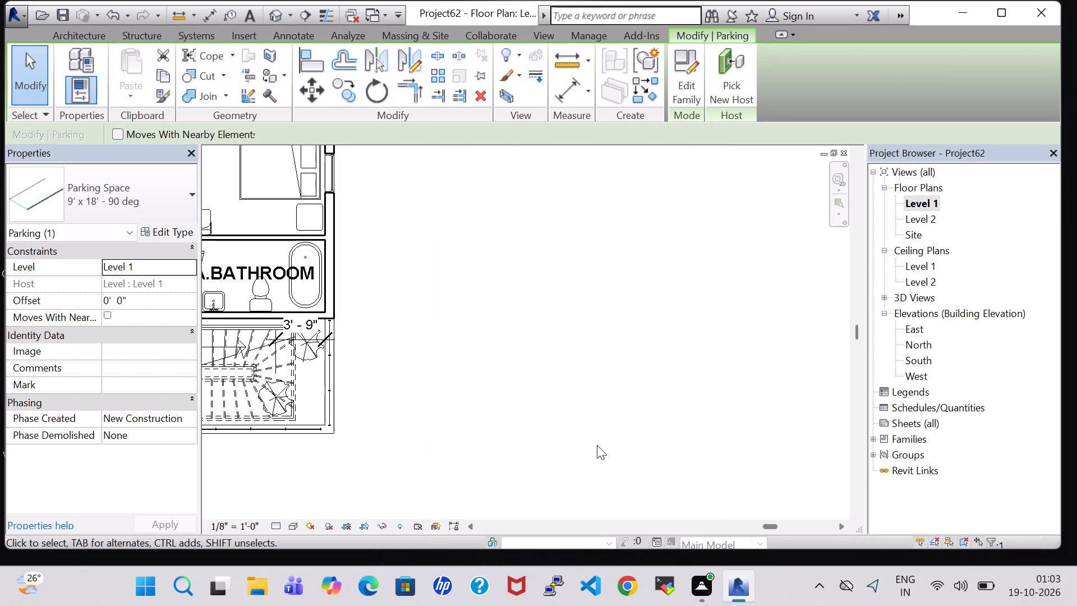
scroll(597, 439, down, 5)
middle_drag(600, 430, 837, 463)
click(542, 463)
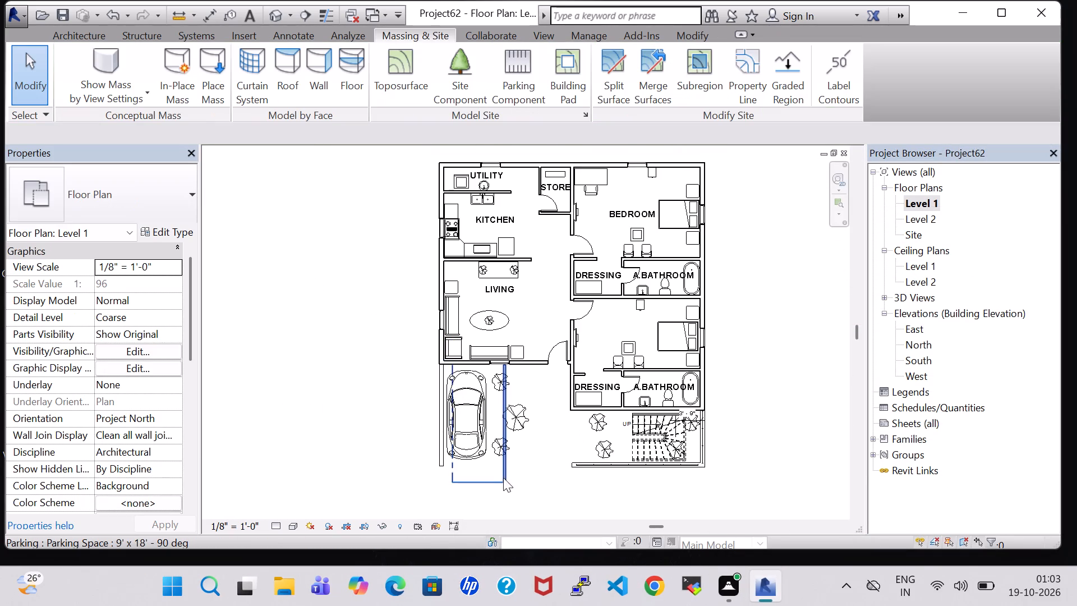
scroll(491, 480, up, 5)
click(482, 483)
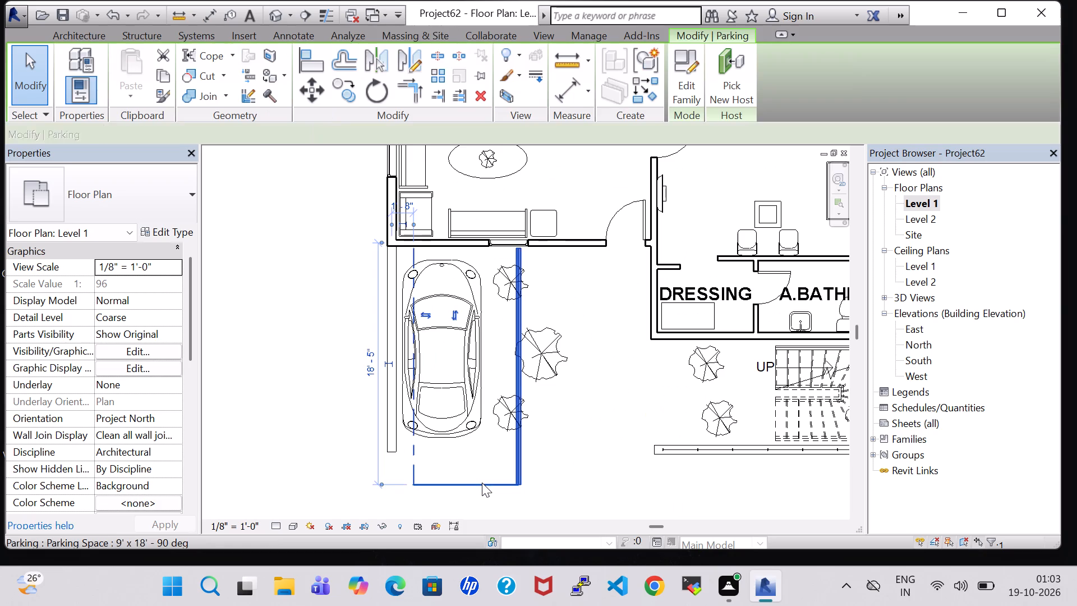
key(Up)
click(581, 469)
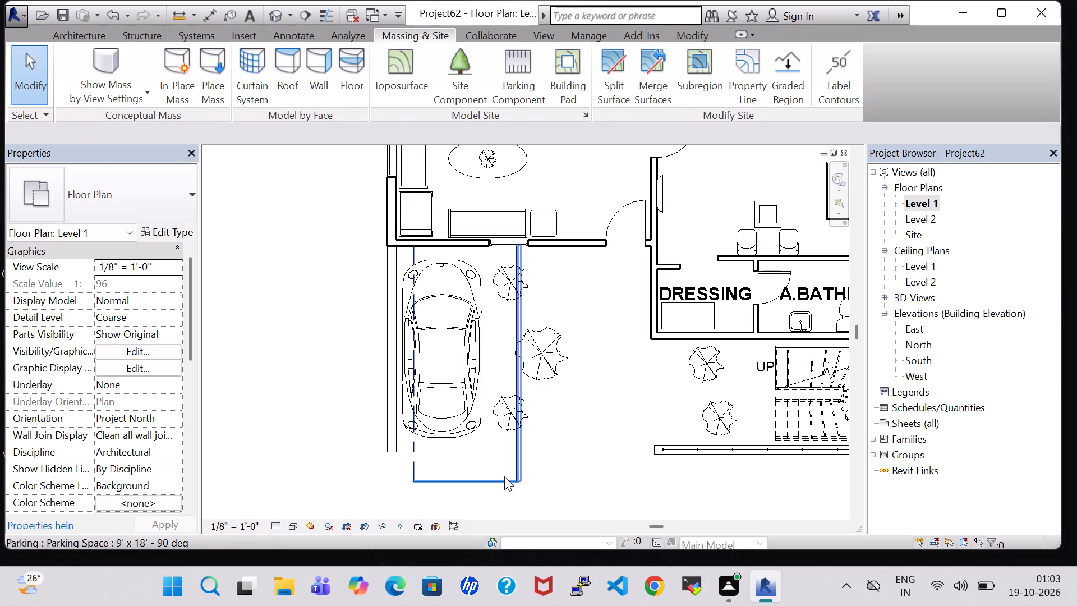
Move the parking space west, to about 0'-8" from the western side wall.
click(497, 478)
key(Left)
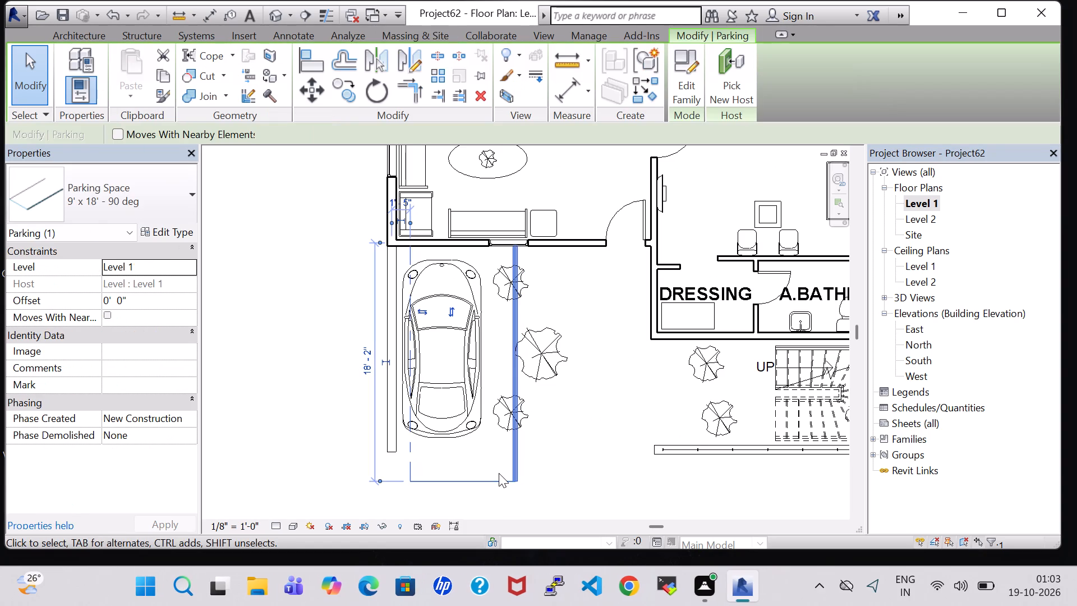
key(Left)
key(Left)
key(Left)
key(Left)
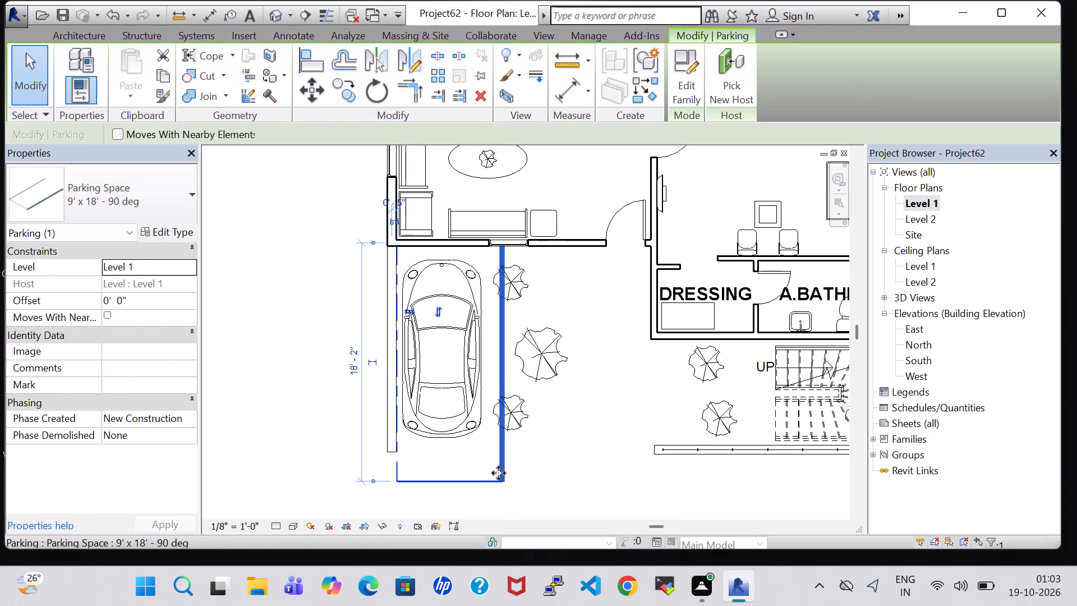
key(Right)
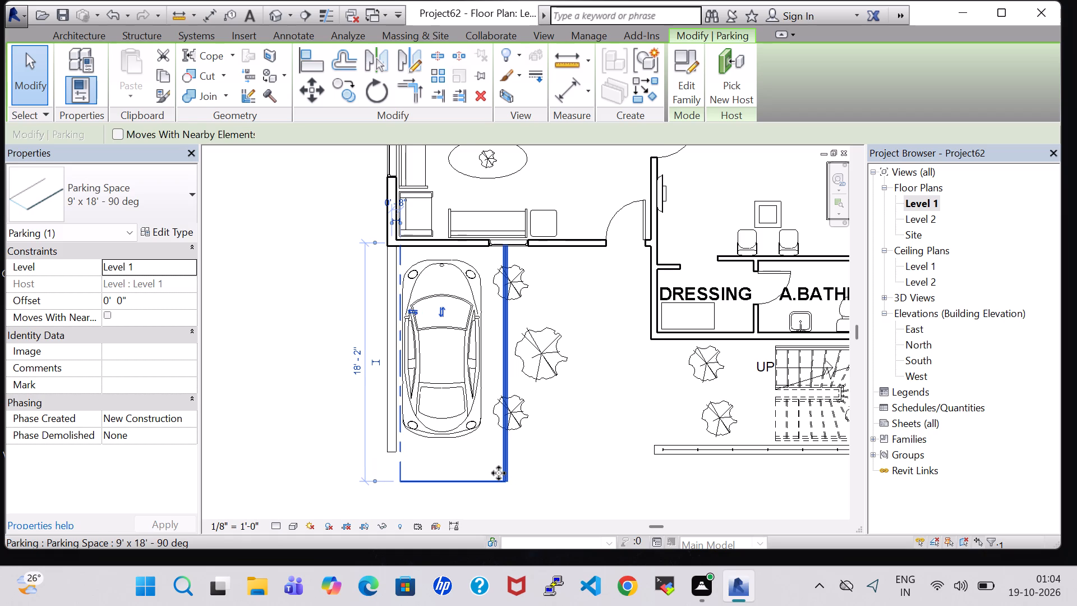
click(563, 484)
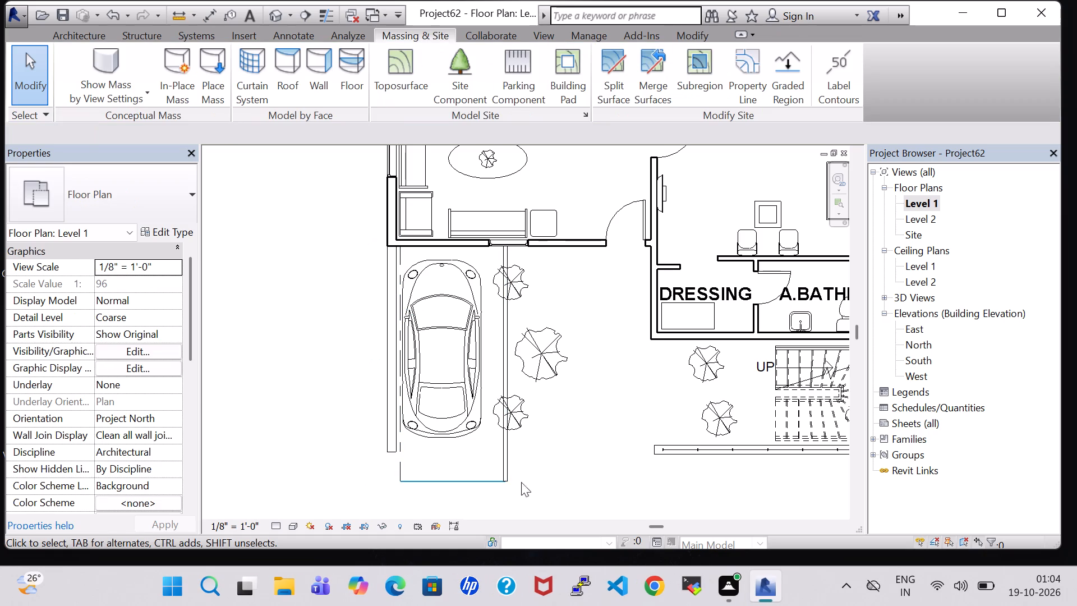
Set the parking space type's pw value to 7'.
click(494, 481)
right_click(494, 481)
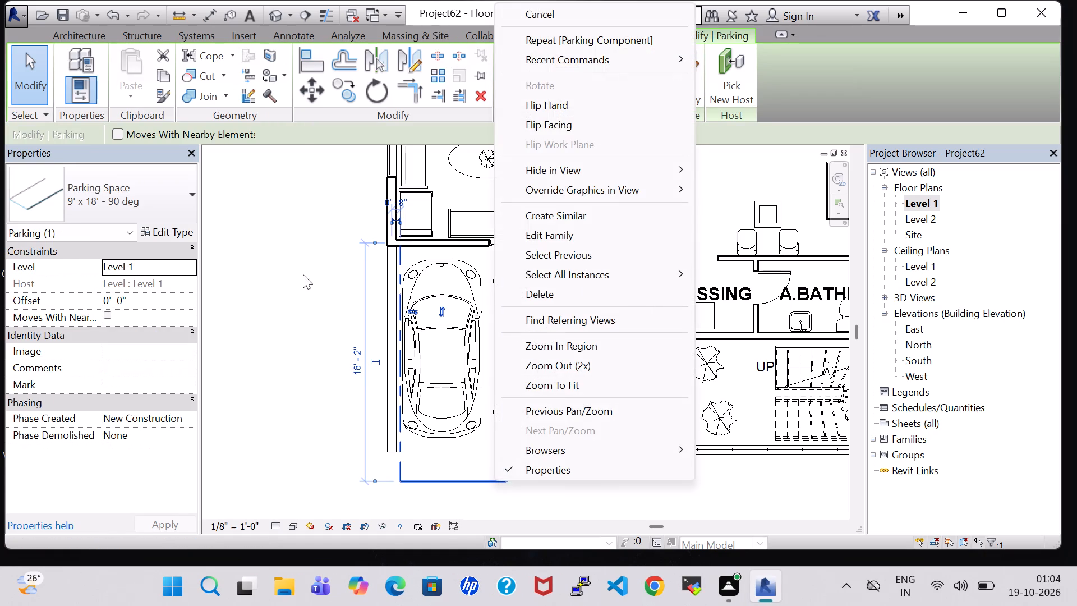
click(167, 231)
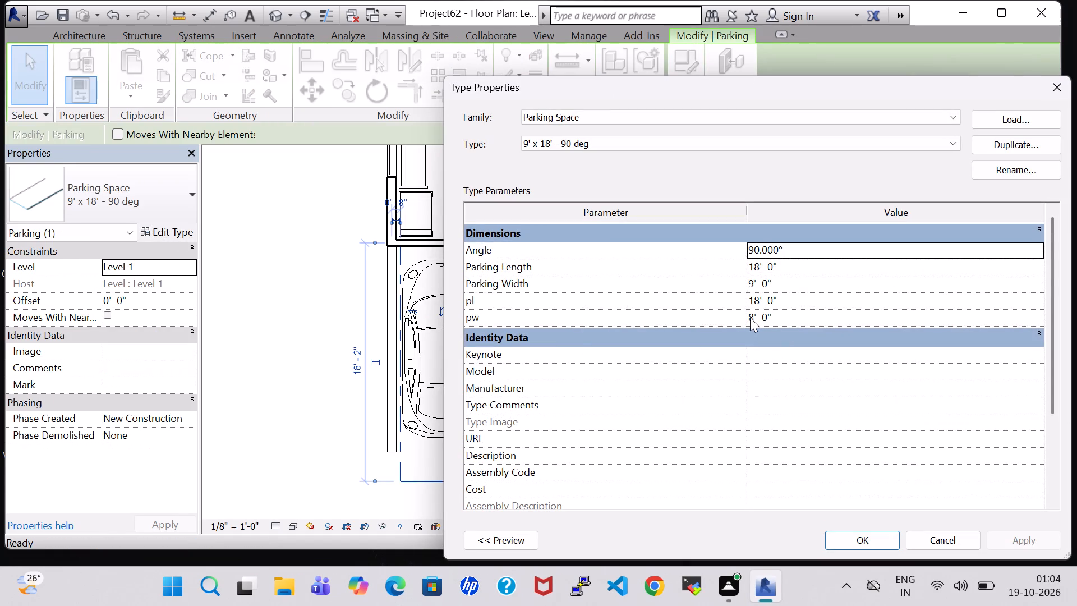
click(754, 318)
key(BackSpace)
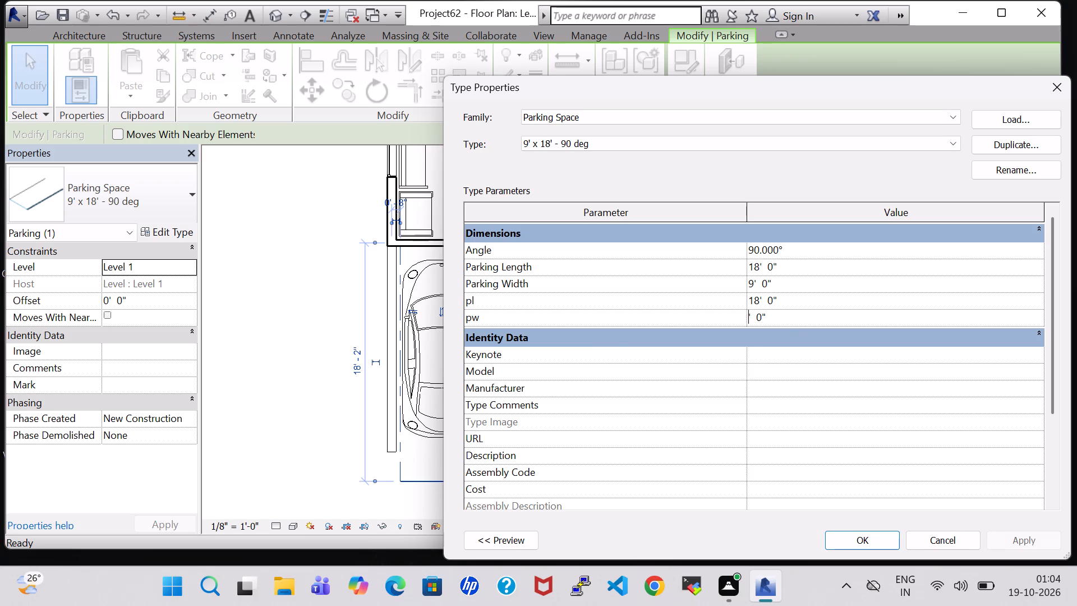
key(7)
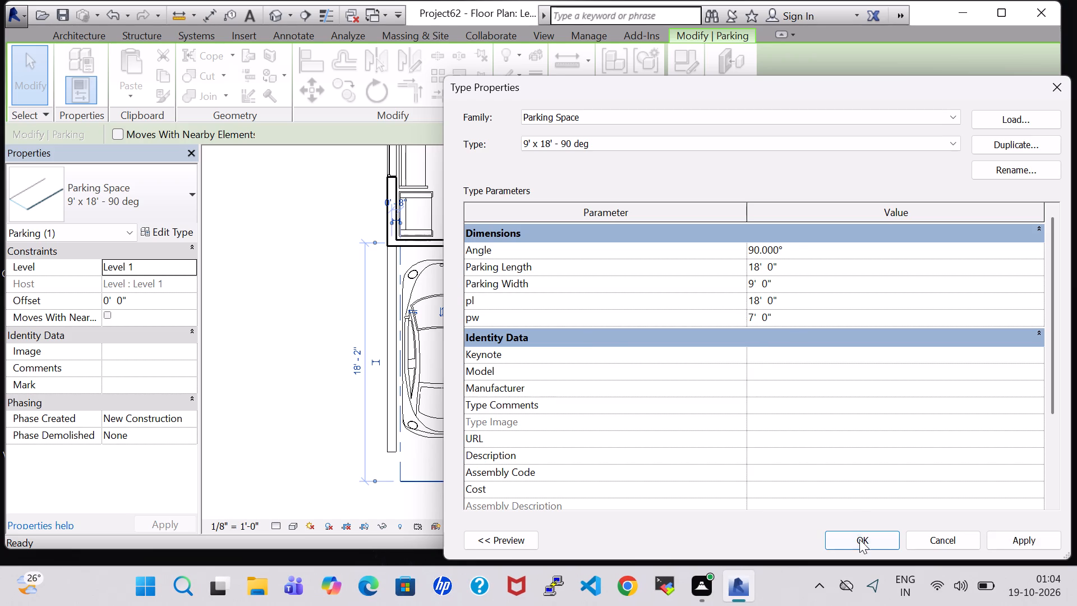
click(859, 539)
Move the narrowed parking space west, to about 0'-8" from the western side wall.
key(Left)
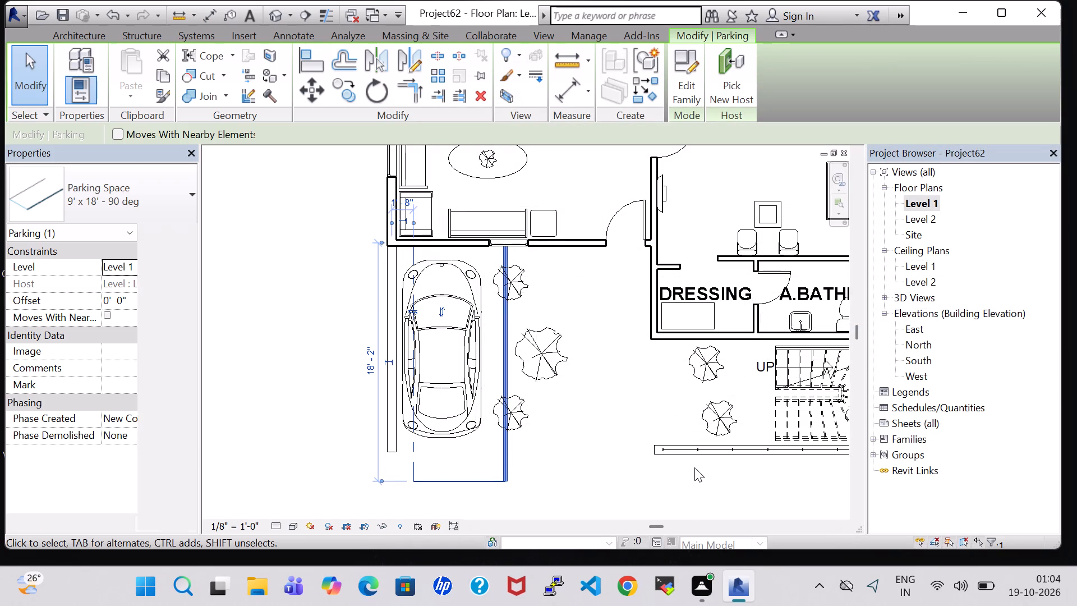
key(Left)
key(Left)
key(Left)
key(Left)
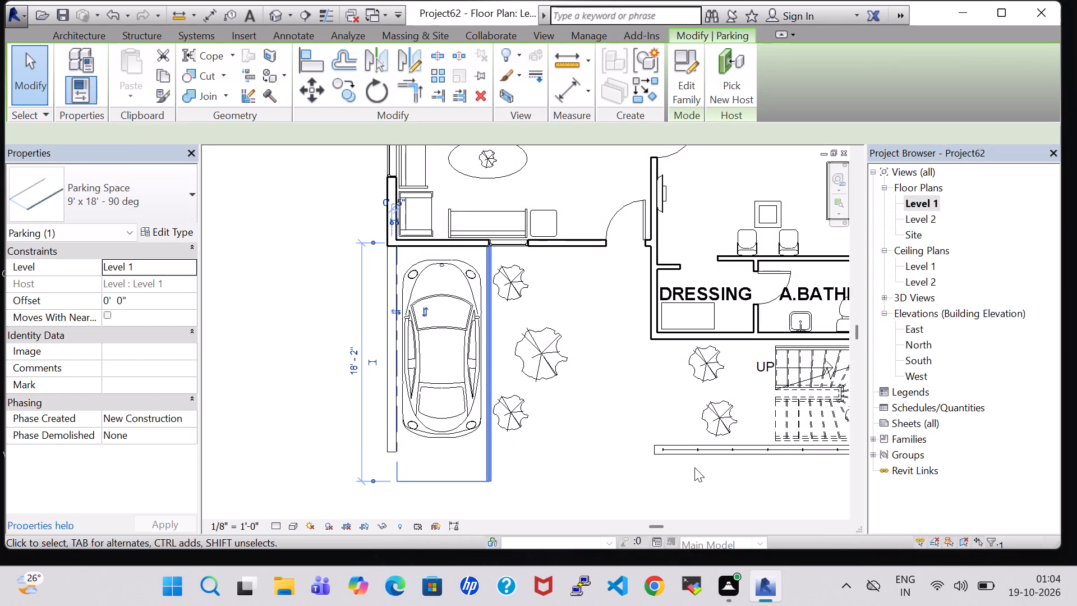
key(Right)
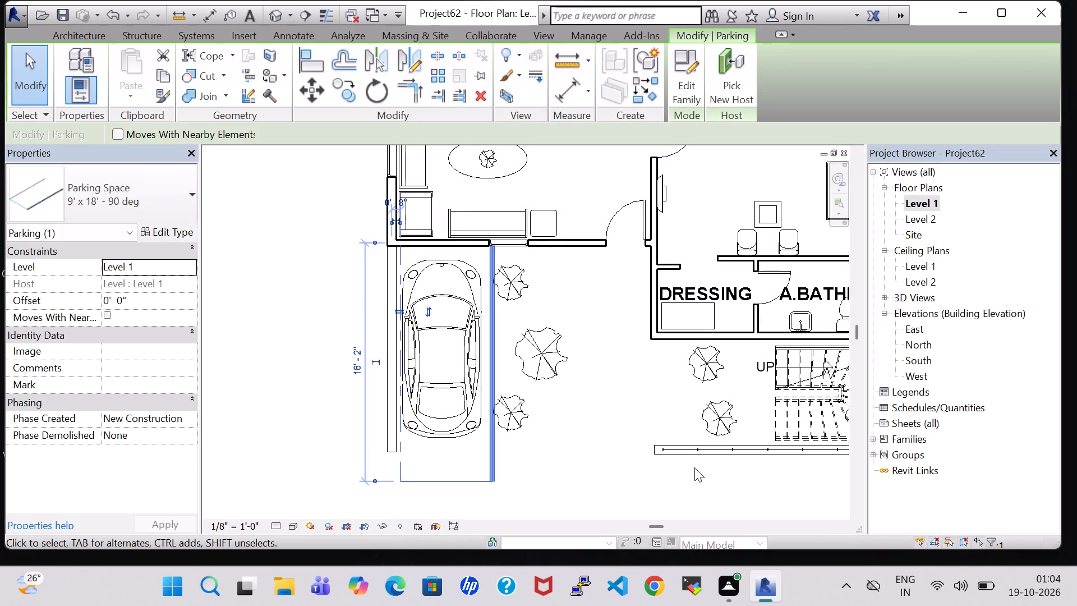
click(631, 472)
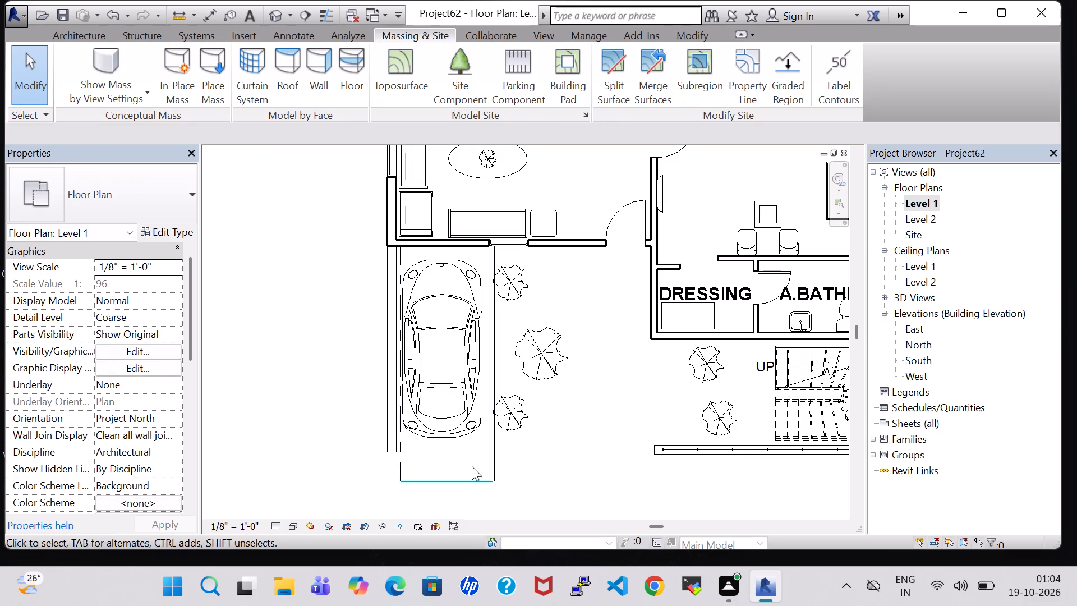
Set the parking space type's Parking Length to 14'.
click(471, 478)
click(177, 233)
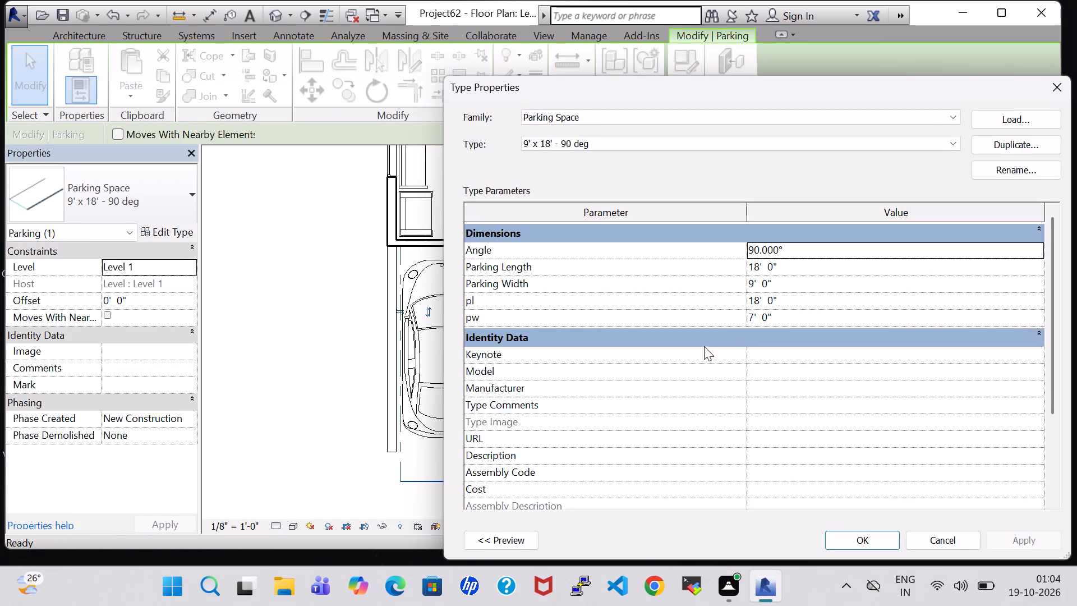
click(758, 268)
click(758, 268)
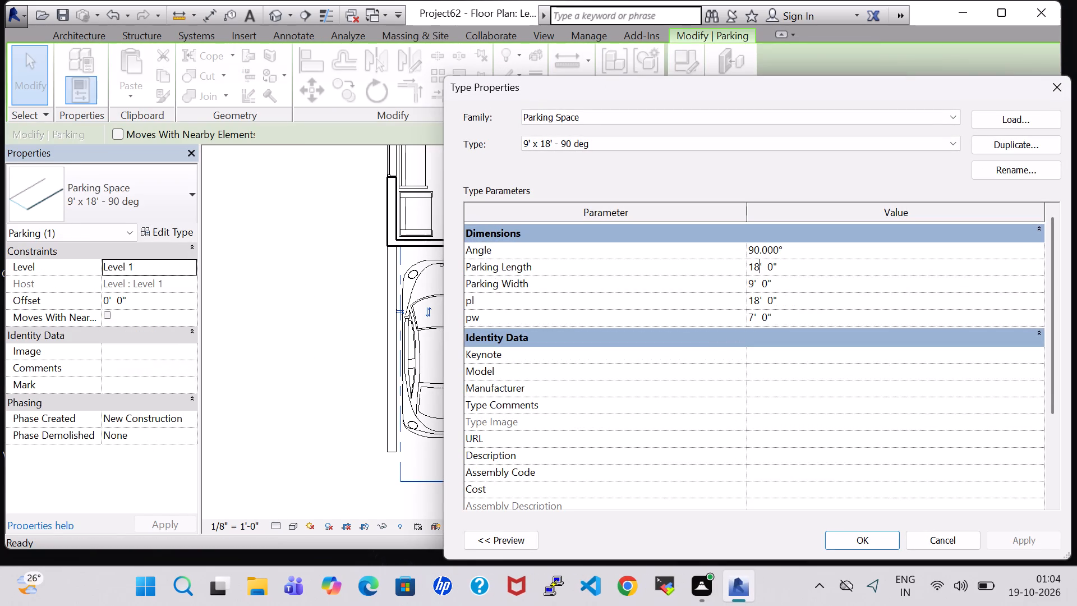
key(BackSpace)
key(4)
click(863, 541)
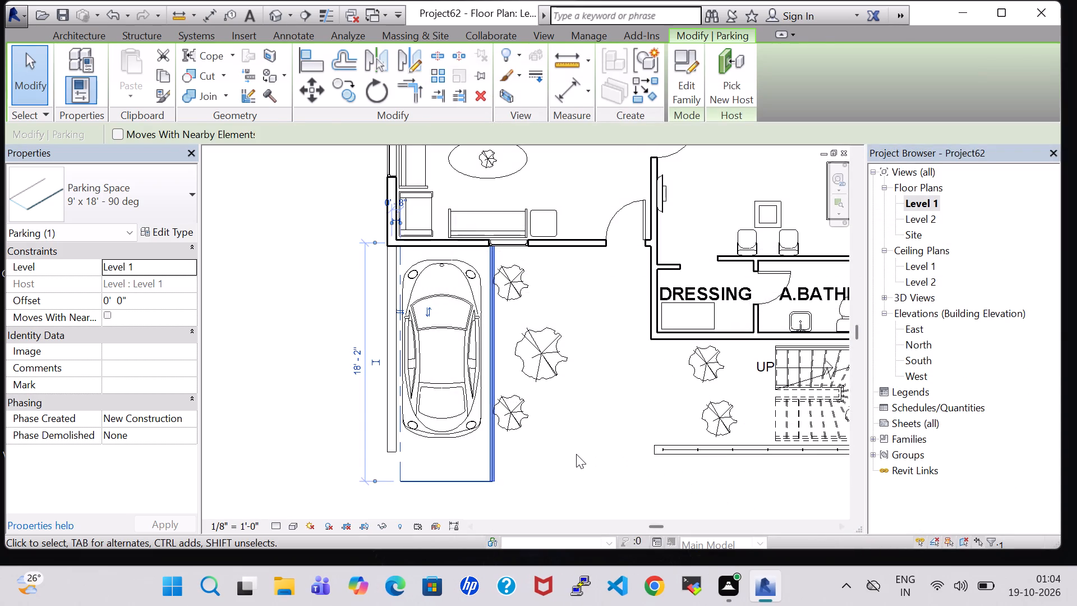
click(576, 454)
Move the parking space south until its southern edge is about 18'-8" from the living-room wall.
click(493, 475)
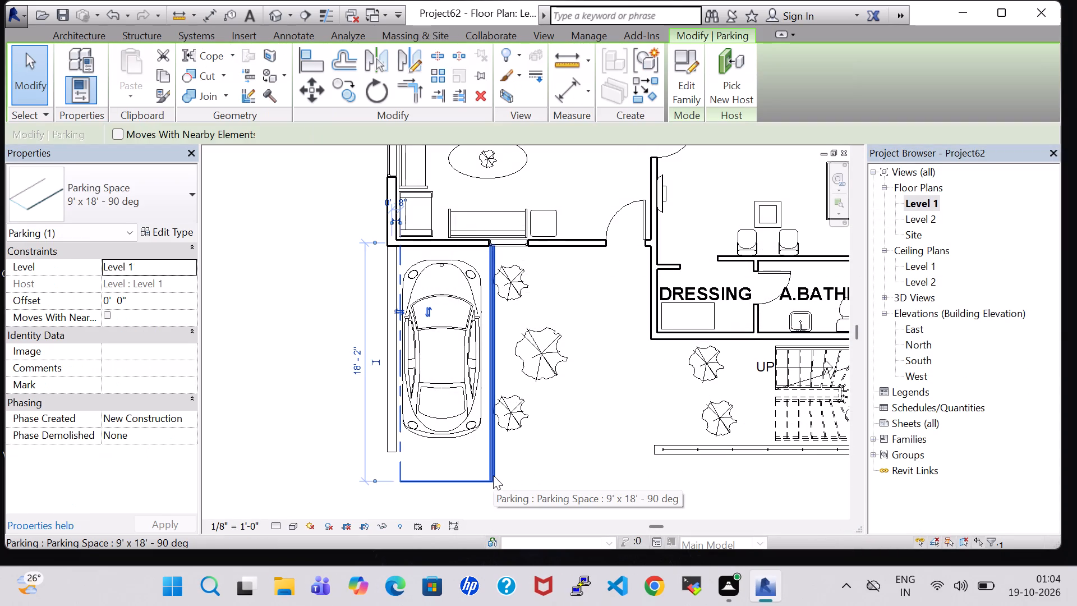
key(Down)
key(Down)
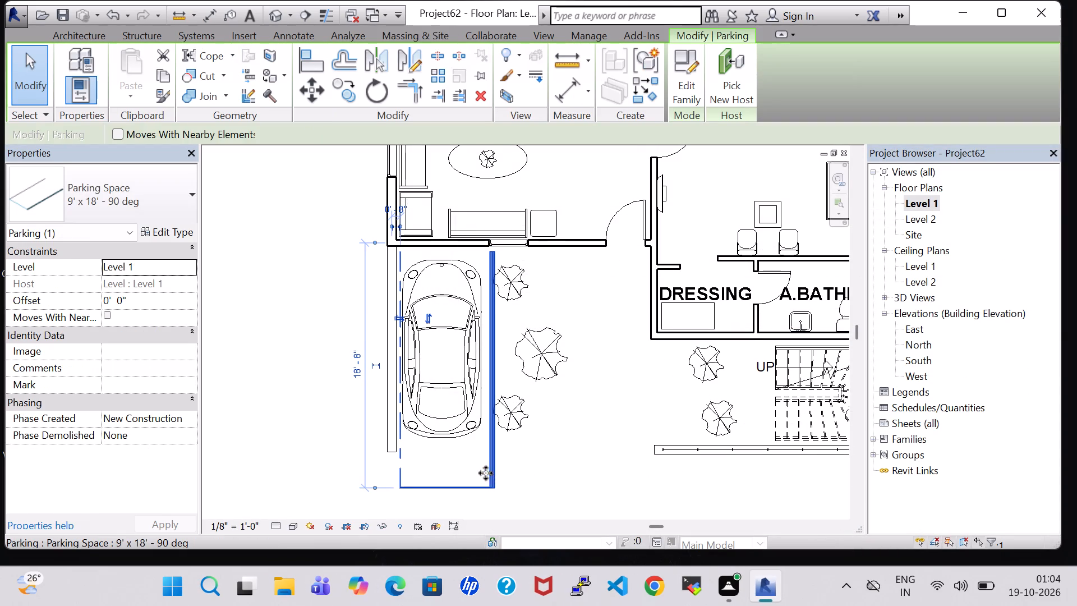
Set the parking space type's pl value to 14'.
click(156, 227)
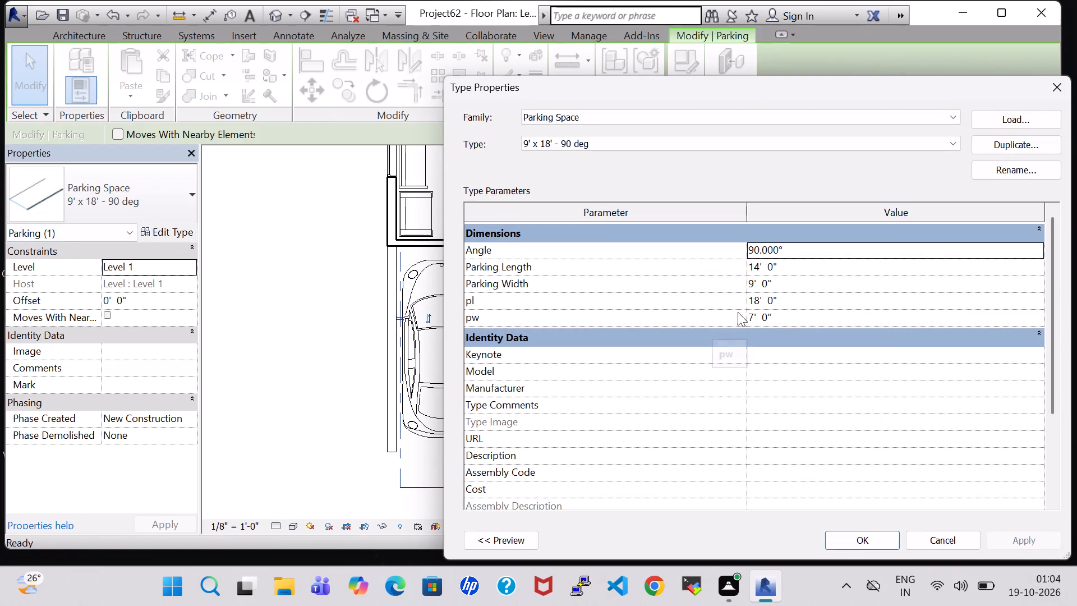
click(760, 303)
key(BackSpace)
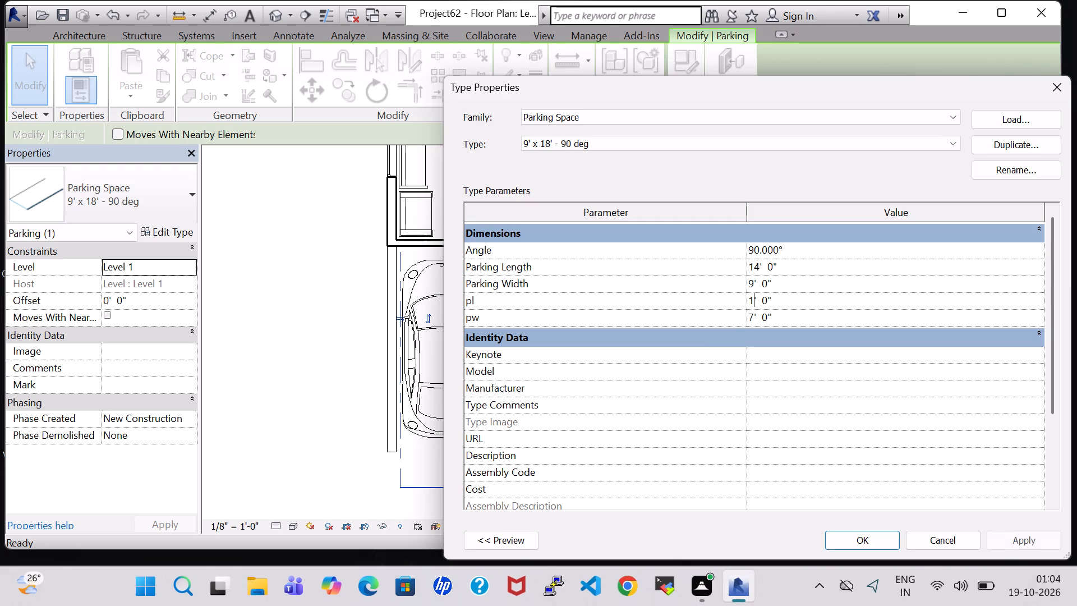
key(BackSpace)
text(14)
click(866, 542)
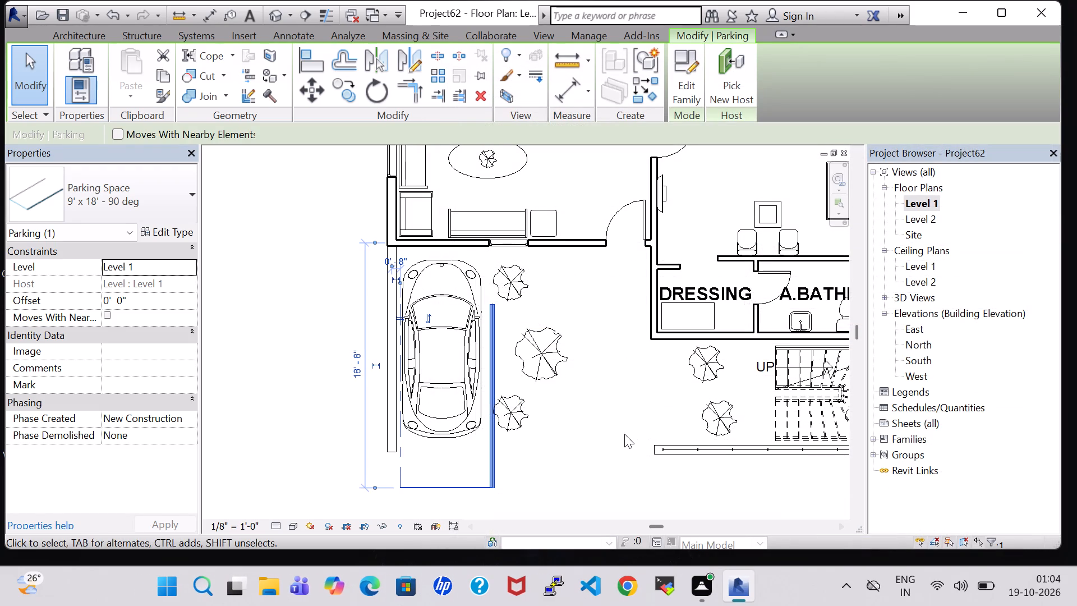
Move the parking space north until its southern edge is about 0'-7" inside the line of the front railing wall.
key(Up)
key(Up)
key(Up)
key(Up)
key(Up)
key(Up)
key(Up)
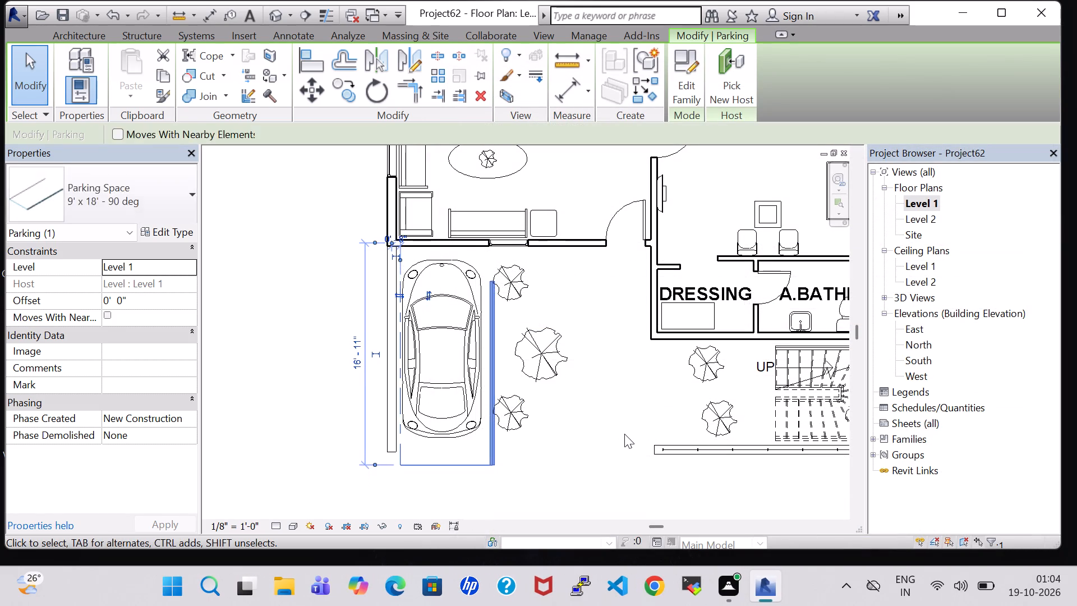
key(Up)
key(Up)
key(Up)
key(Up)
key(Up)
key(Up)
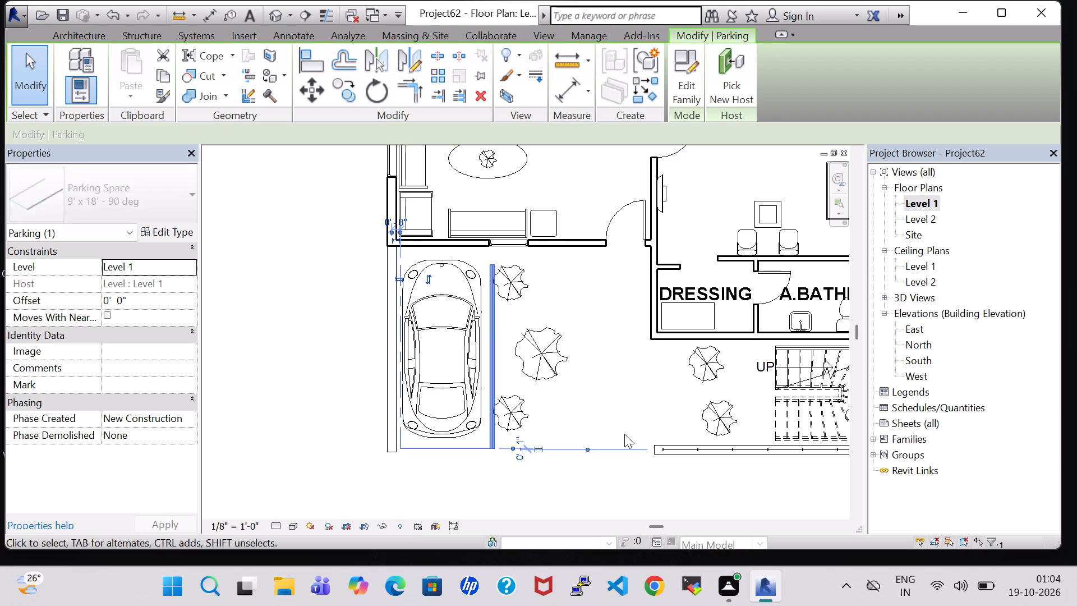
key(Up)
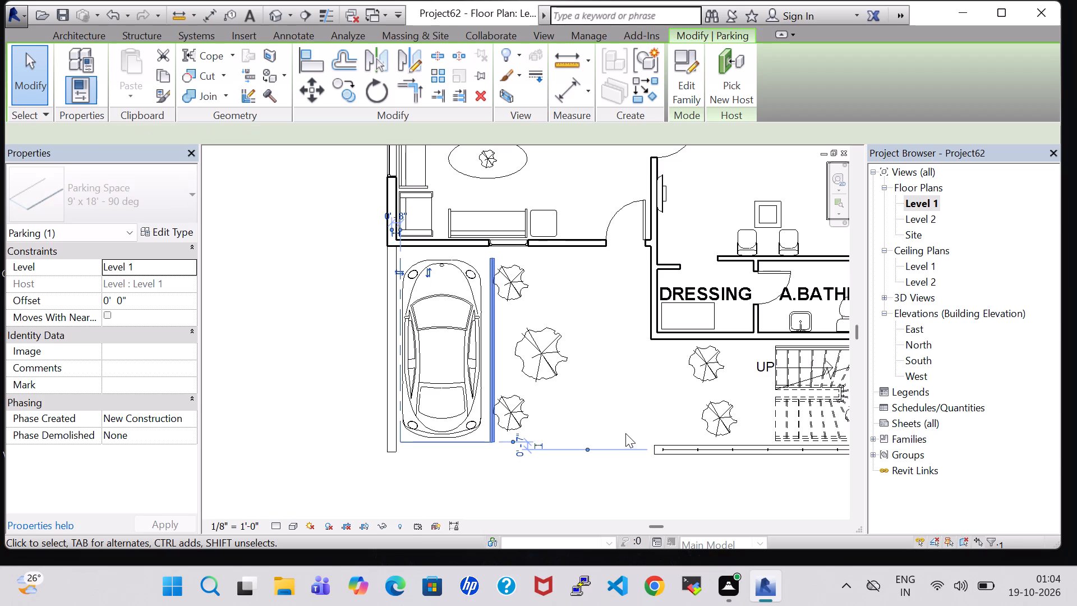
click(618, 345)
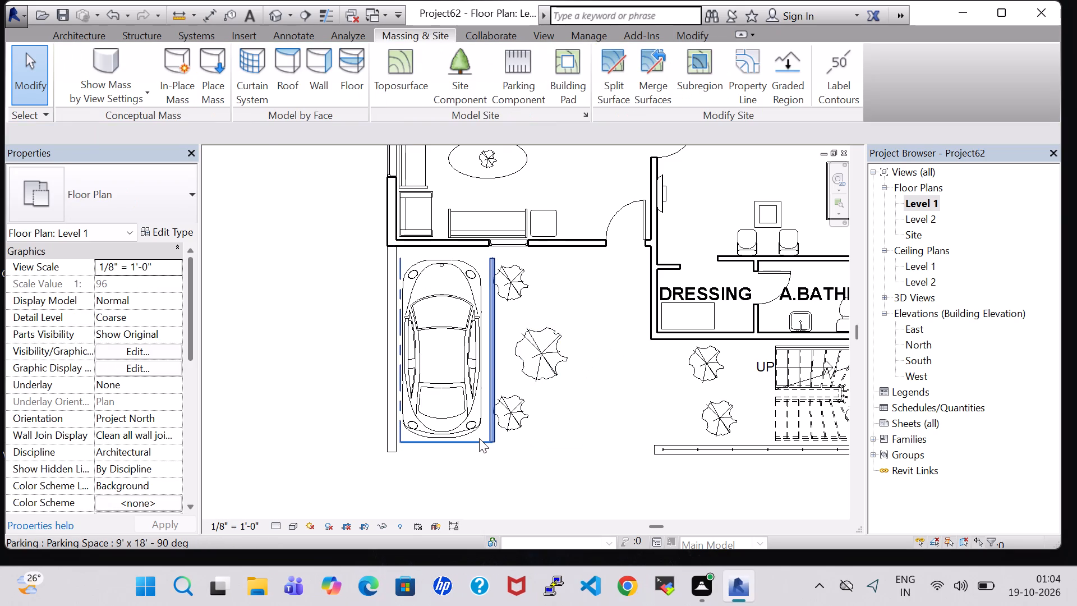
Set the parking space type's pl value to 15'.
click(479, 438)
click(163, 227)
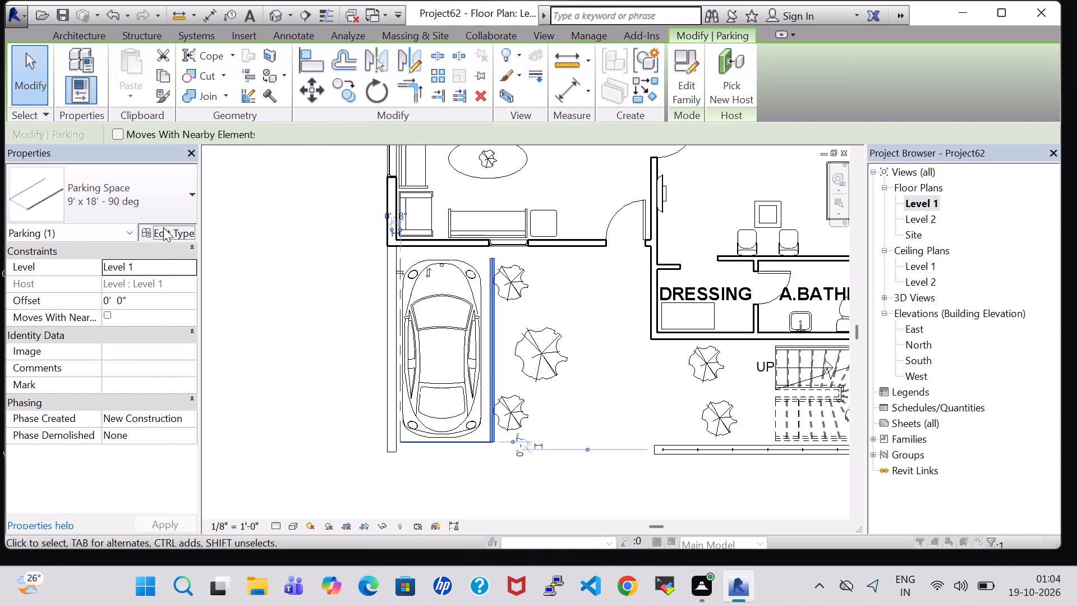
click(761, 300)
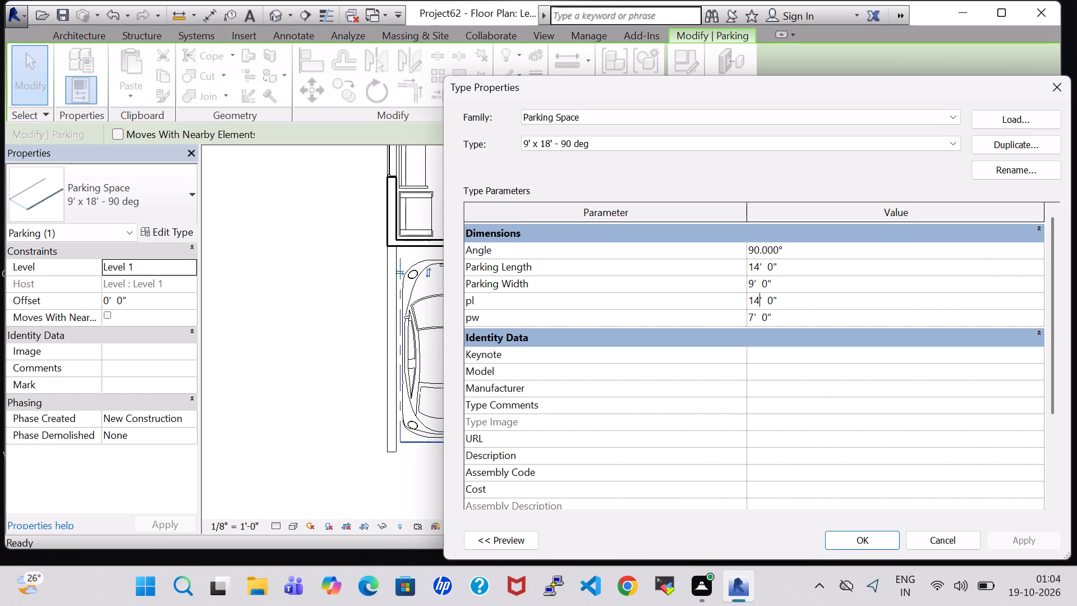
key(BackSpace)
key(5)
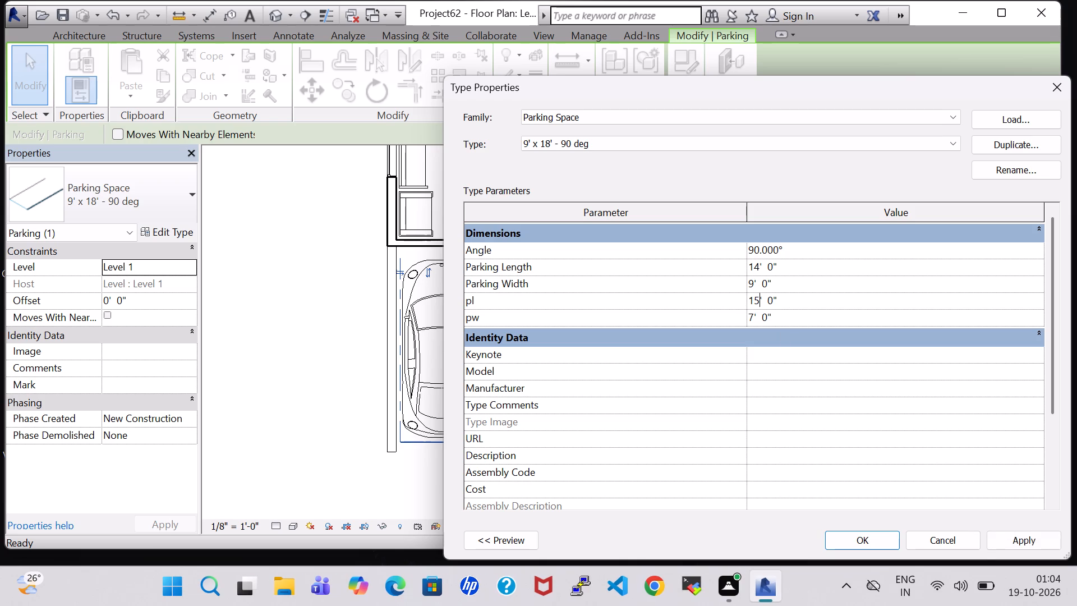
click(868, 539)
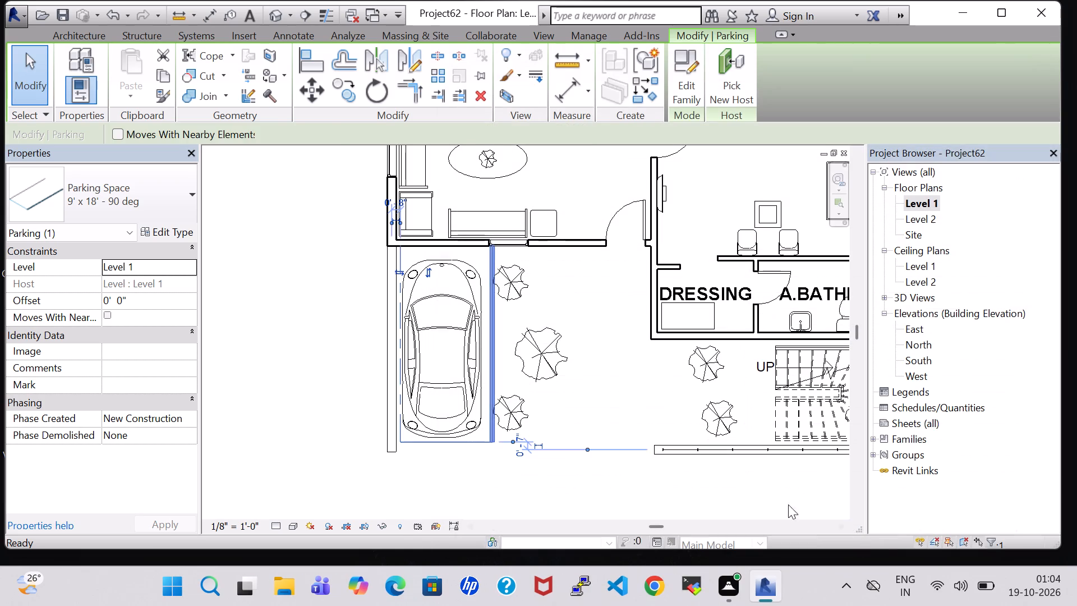
click(609, 378)
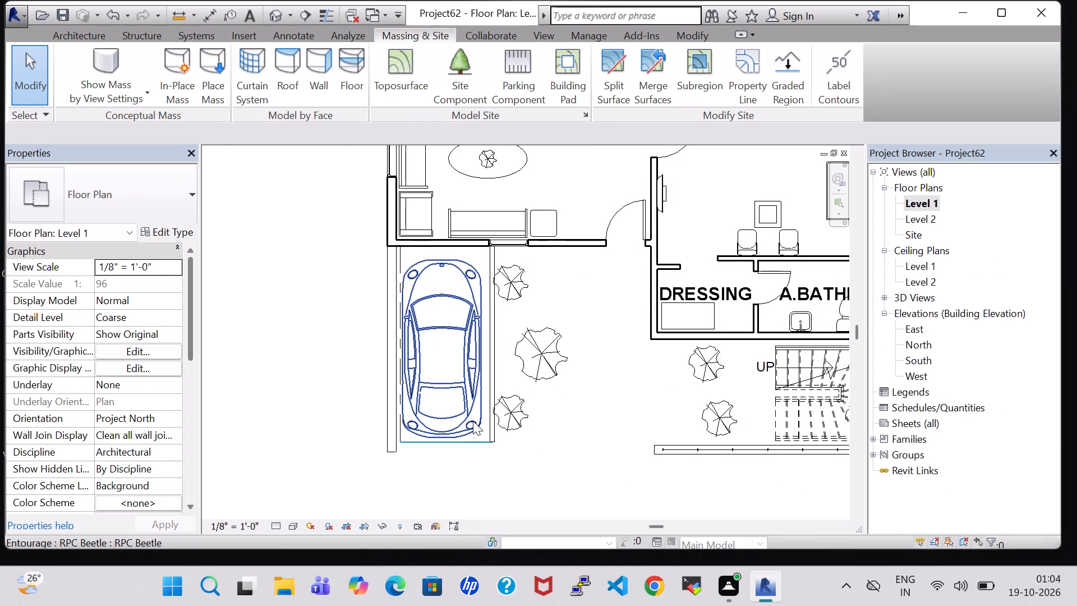
Shift the parking space south to about 0'-4" from the front railing wall line, and west against the side wall.
click(471, 439)
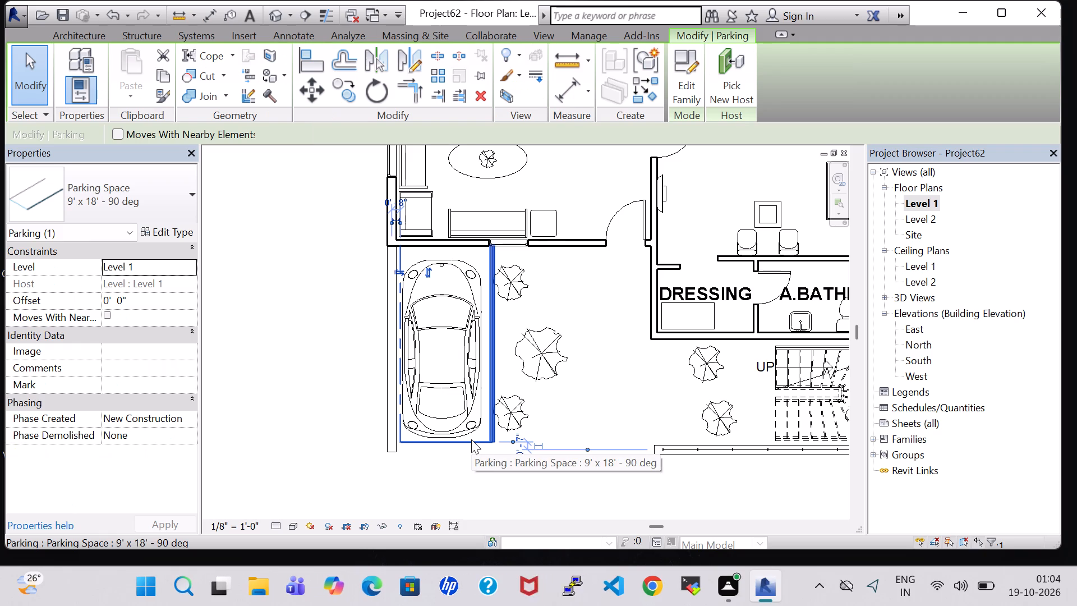
key(Down)
click(594, 340)
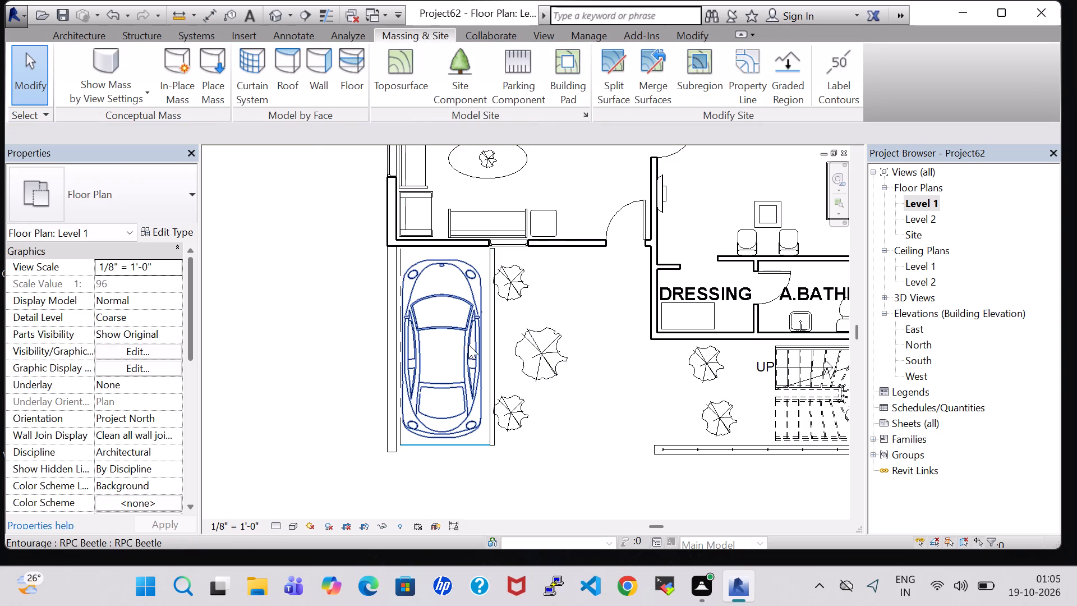
click(490, 440)
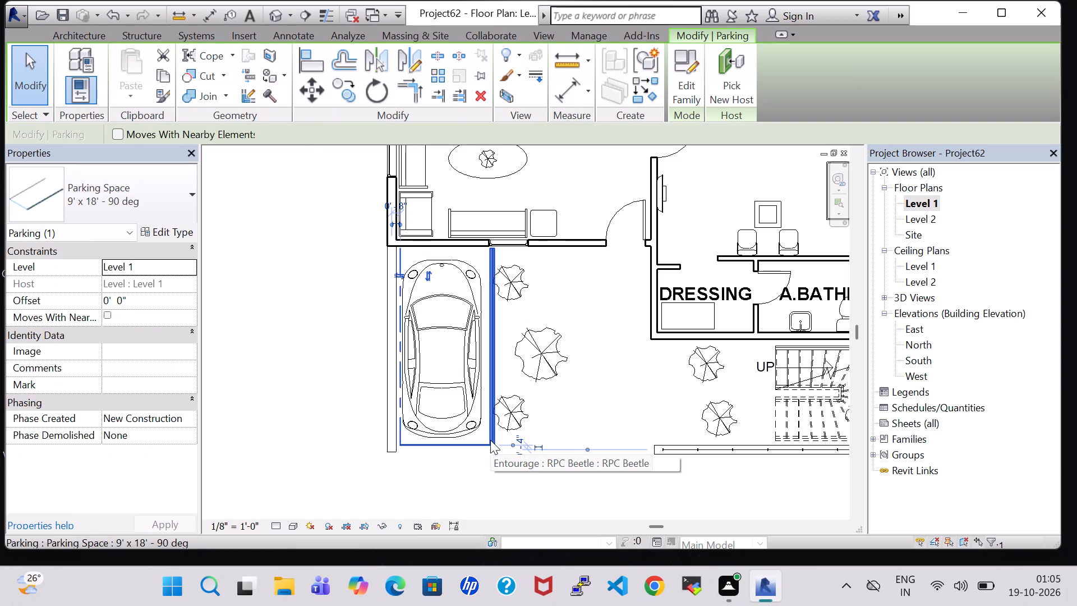
key(Left)
click(607, 411)
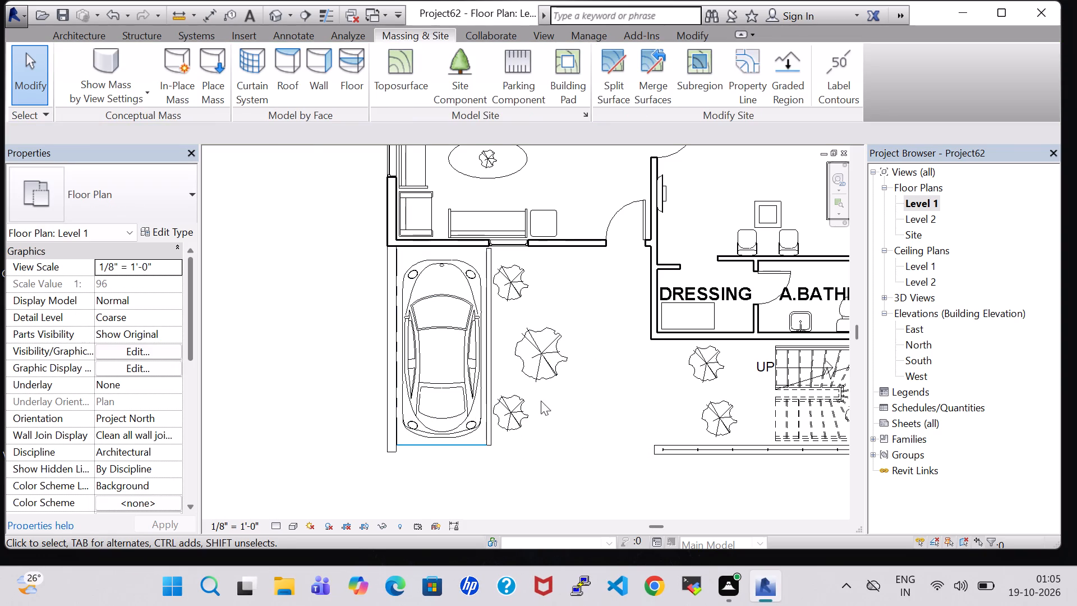
Examine the car, its parking space and the front yard in the 3D view.
click(276, 12)
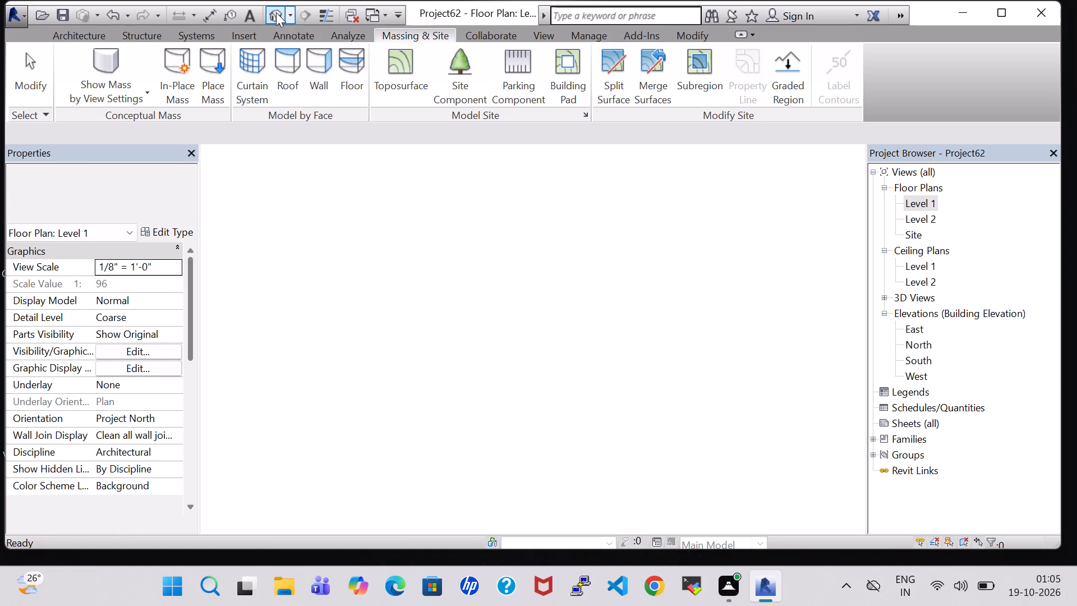
scroll(353, 238, down, 1)
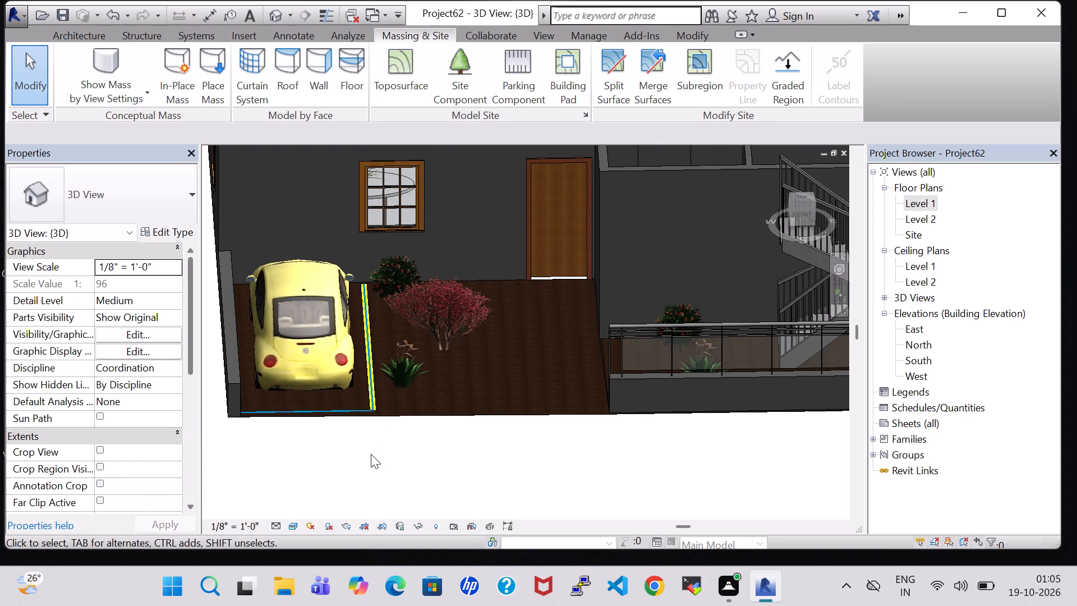
middle_drag(361, 460, 350, 460)
middle_click(356, 451)
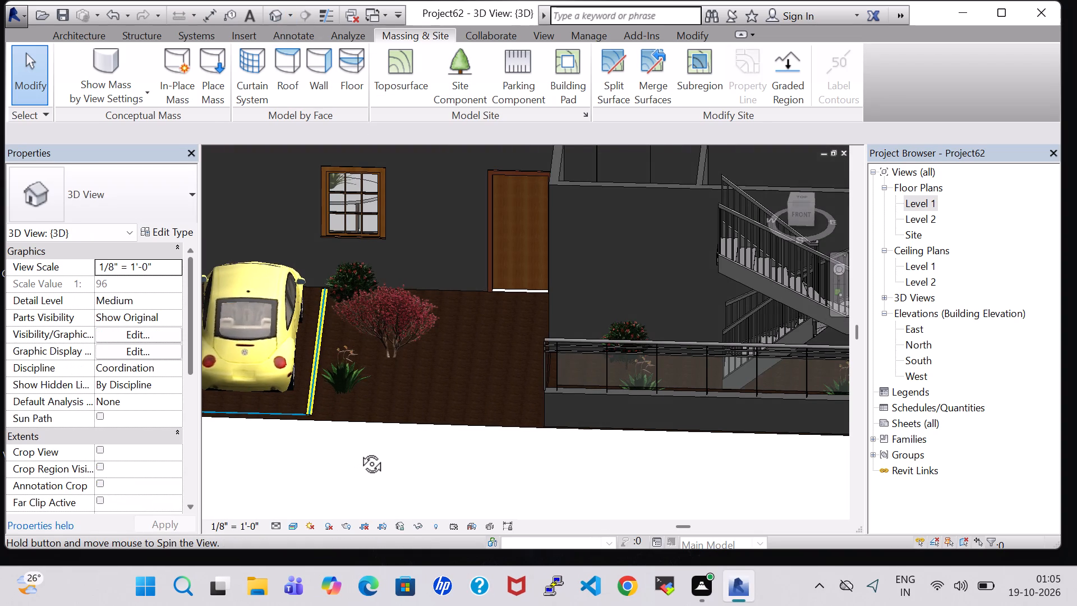
shift+middle_drag(443, 306, 449, 394)
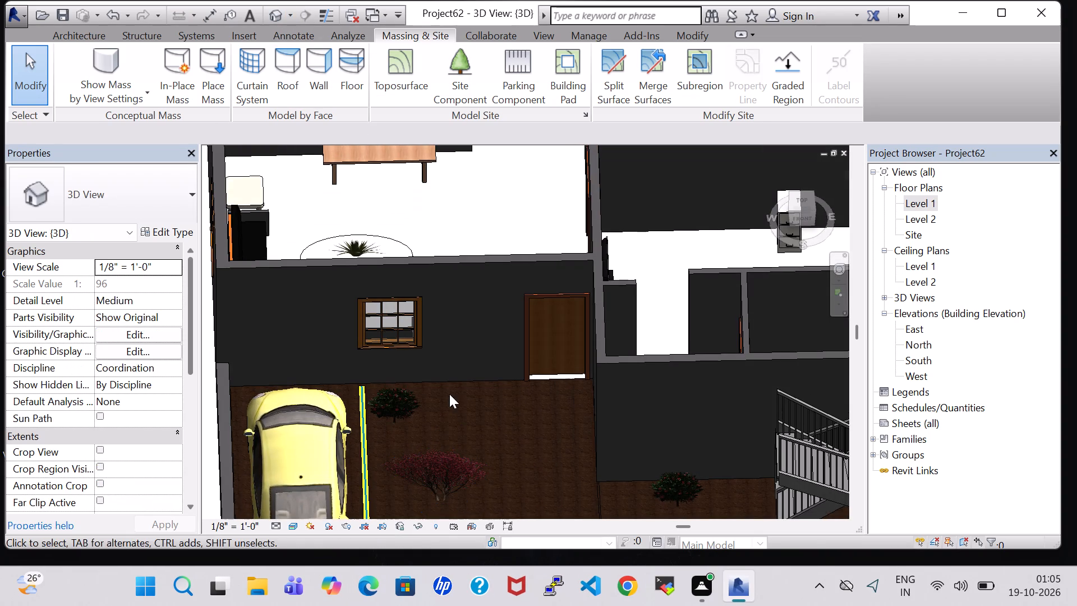
middle_drag(475, 440, 473, 302)
middle_drag(474, 365, 474, 315)
scroll(473, 329, down, 2)
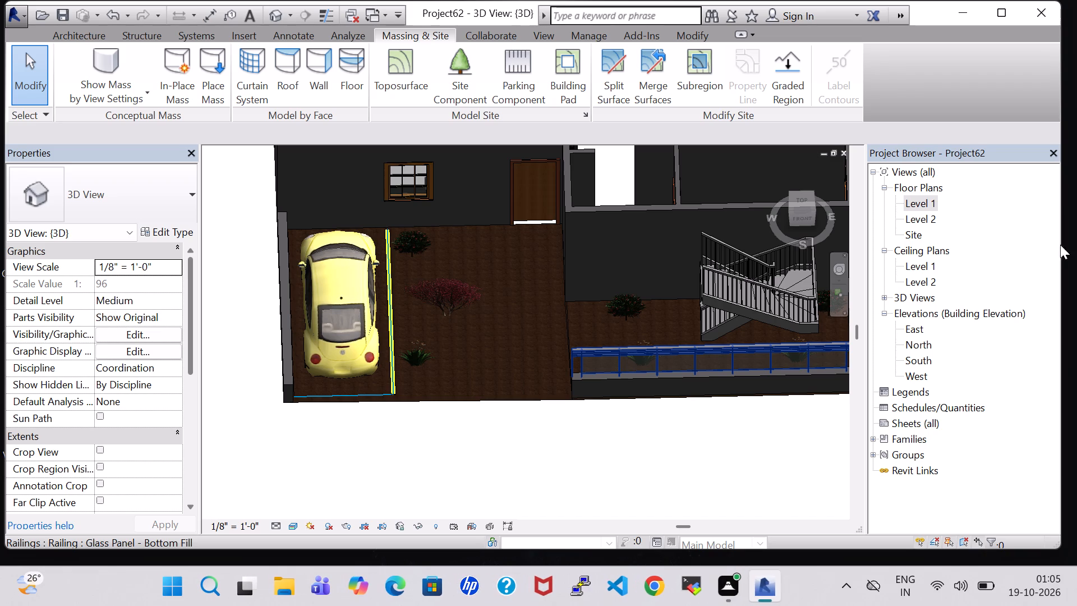
scroll(1076, 274, down, 3)
On the Level 1 plan, start a Generic - 12" floor and sketch its boundary along the house's north and east outer wall faces.
double_click(927, 200)
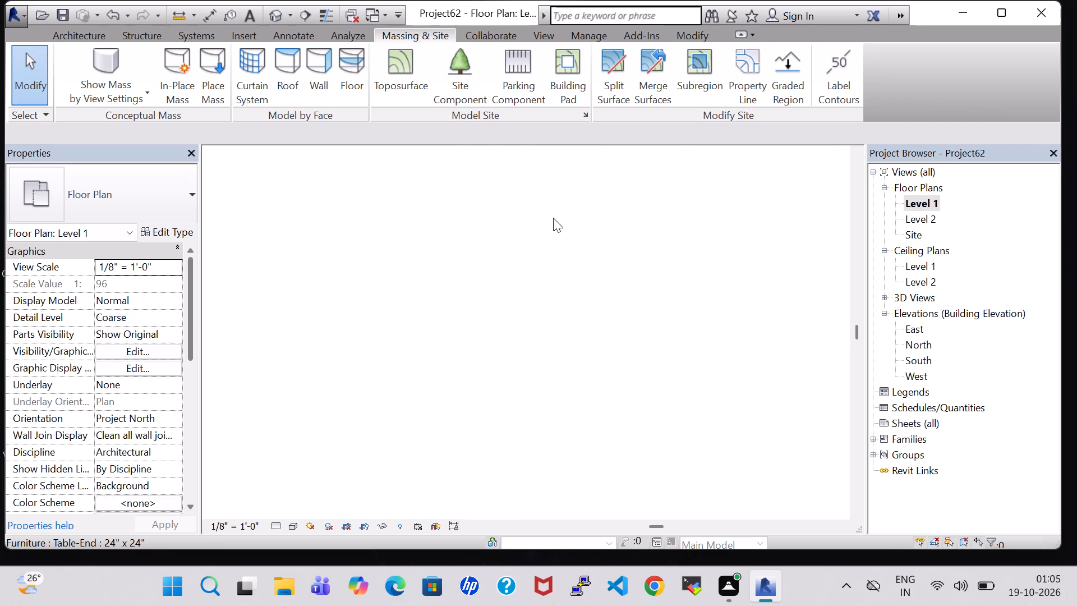
scroll(553, 222, down, 6)
middle_drag(576, 181, 569, 334)
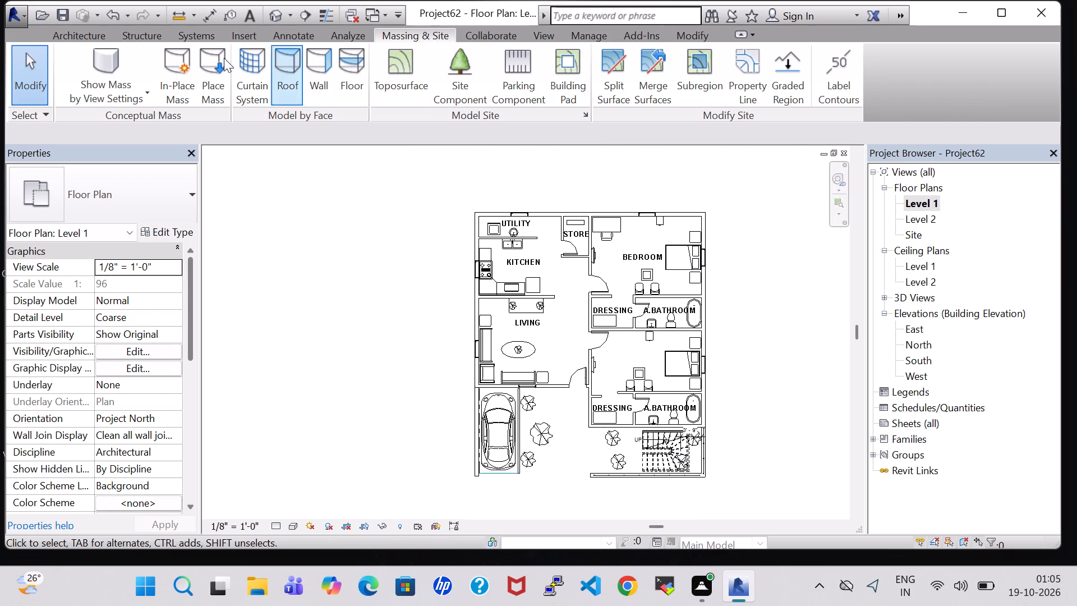
click(360, 67)
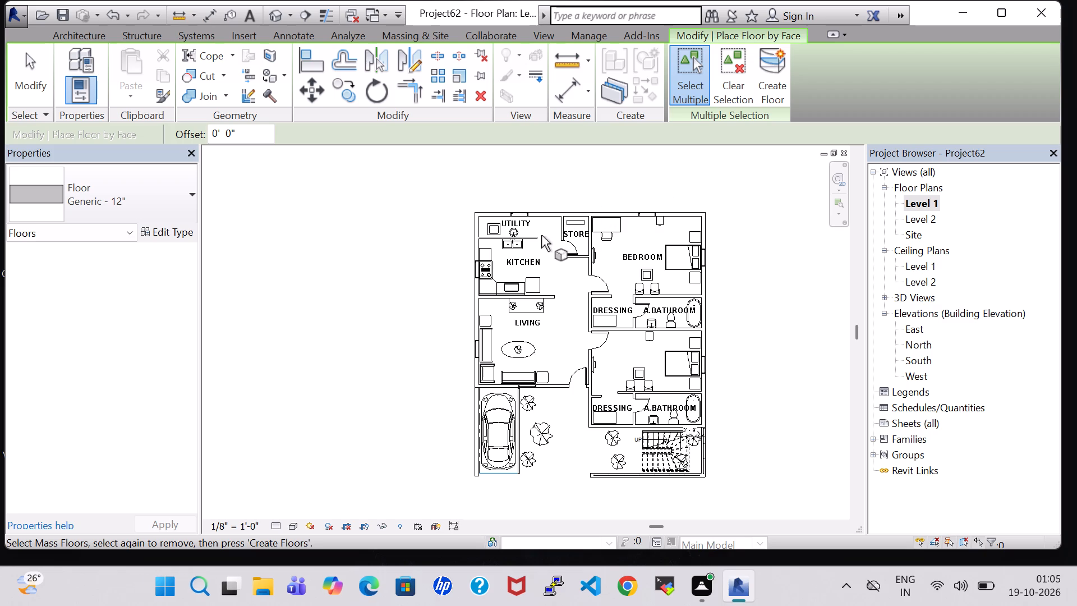
key(Escape)
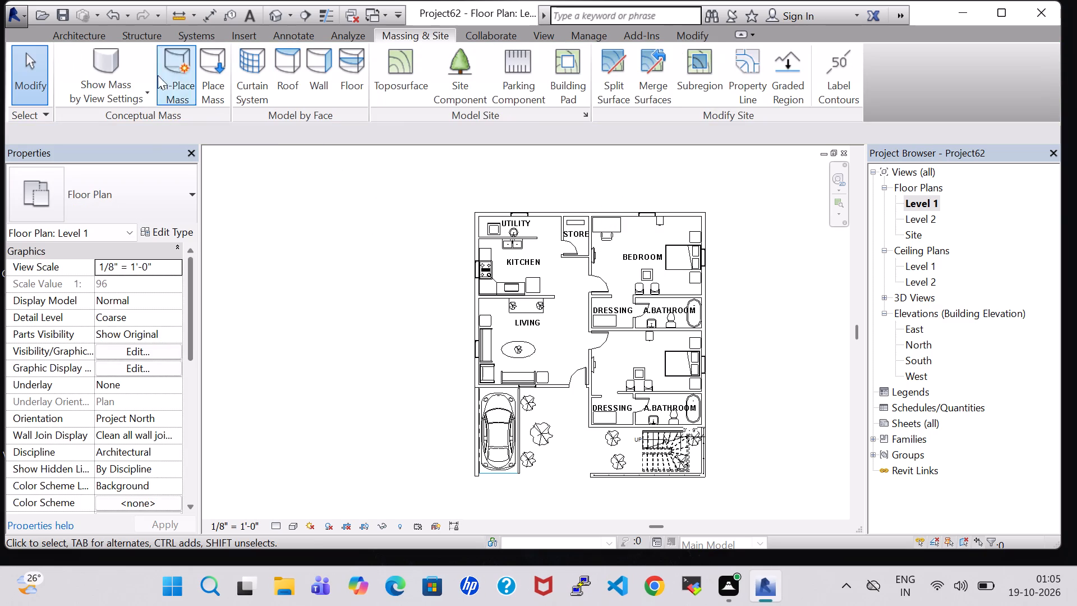
click(73, 34)
click(245, 95)
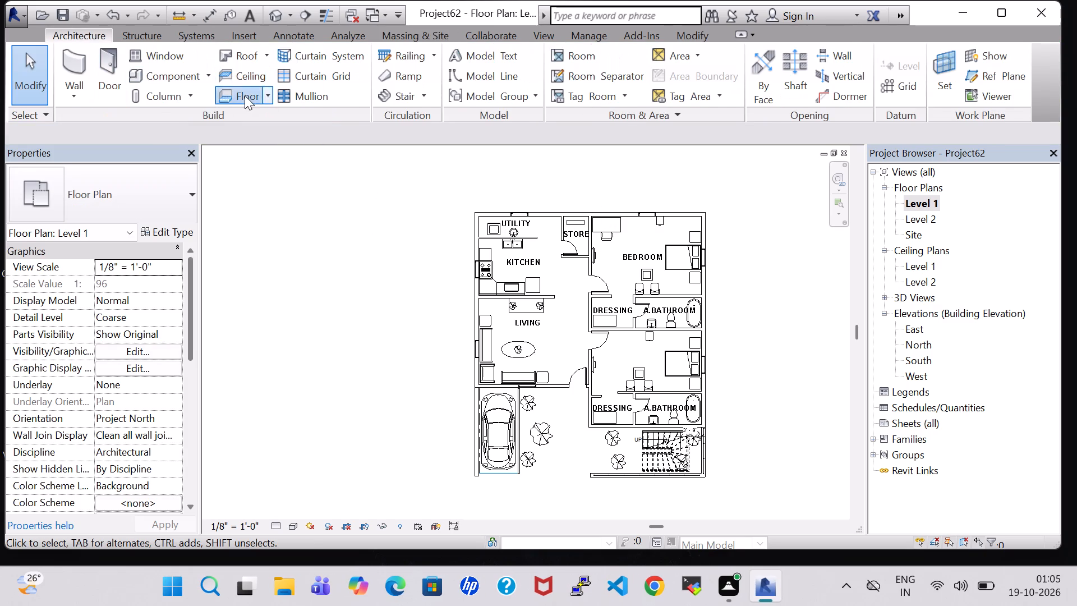
click(810, 63)
scroll(410, 223, up, 5)
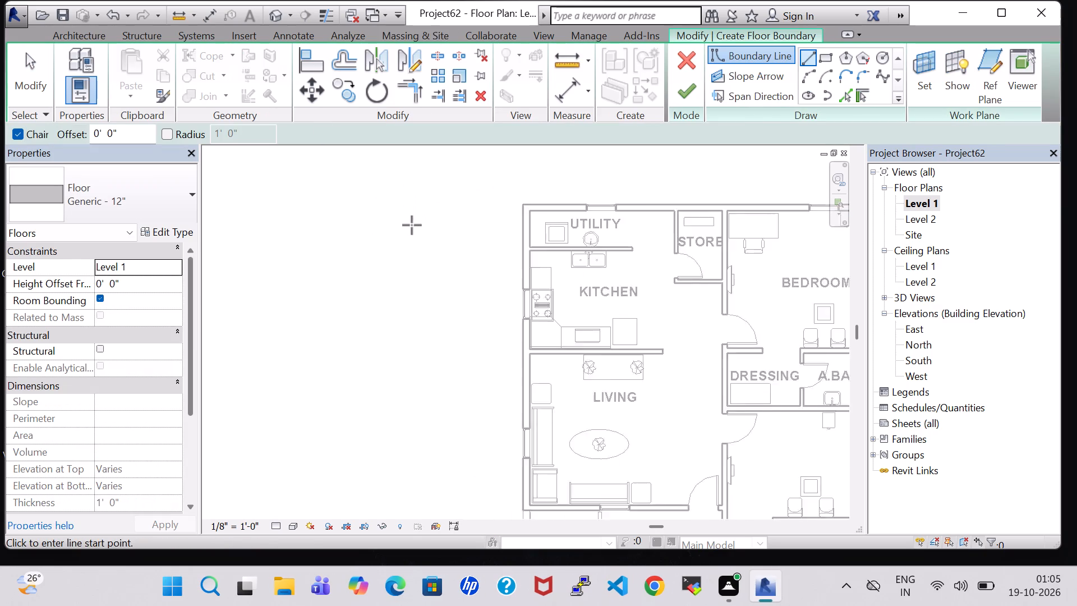
click(538, 202)
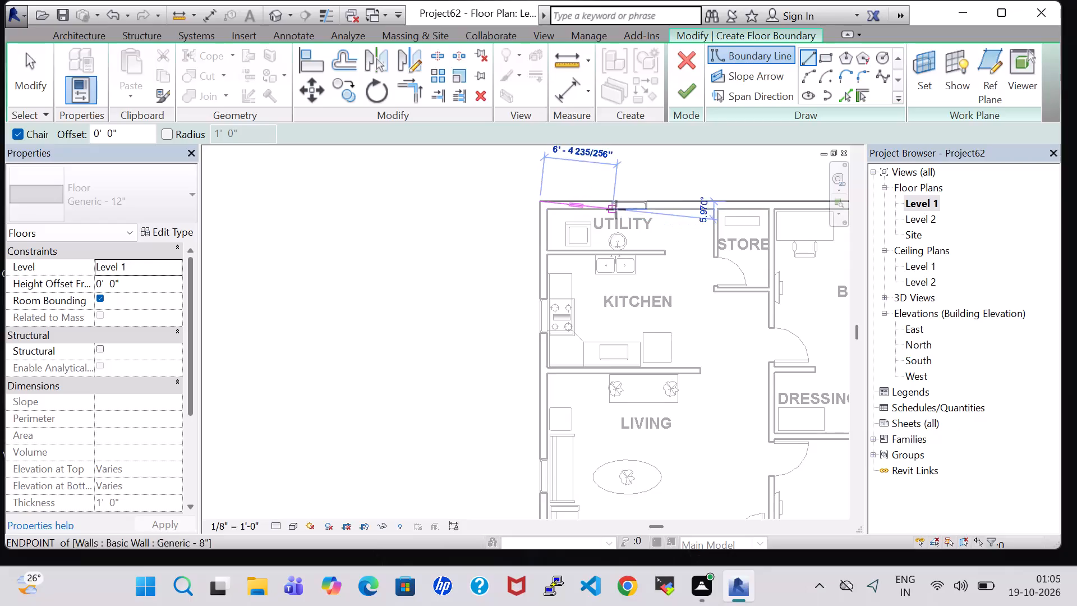
middle_drag(644, 205, 418, 190)
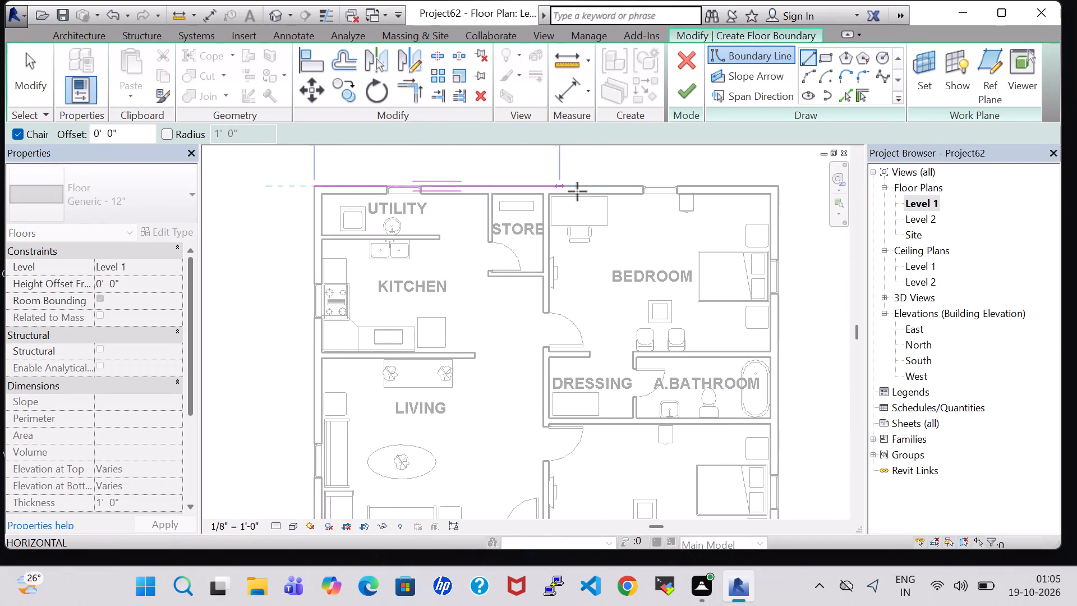
click(778, 185)
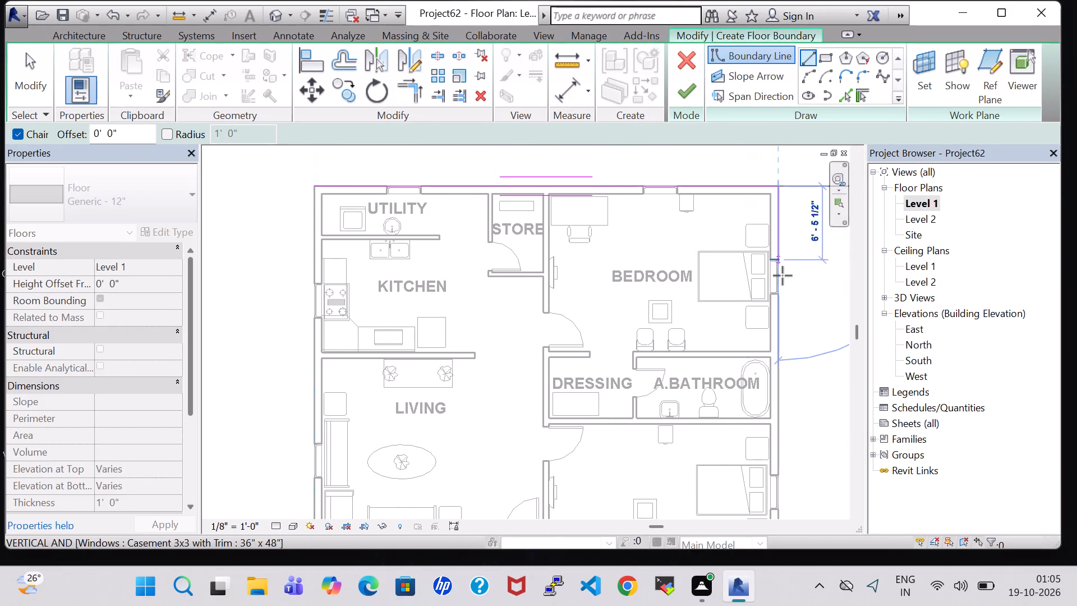
middle_drag(777, 362, 772, 217)
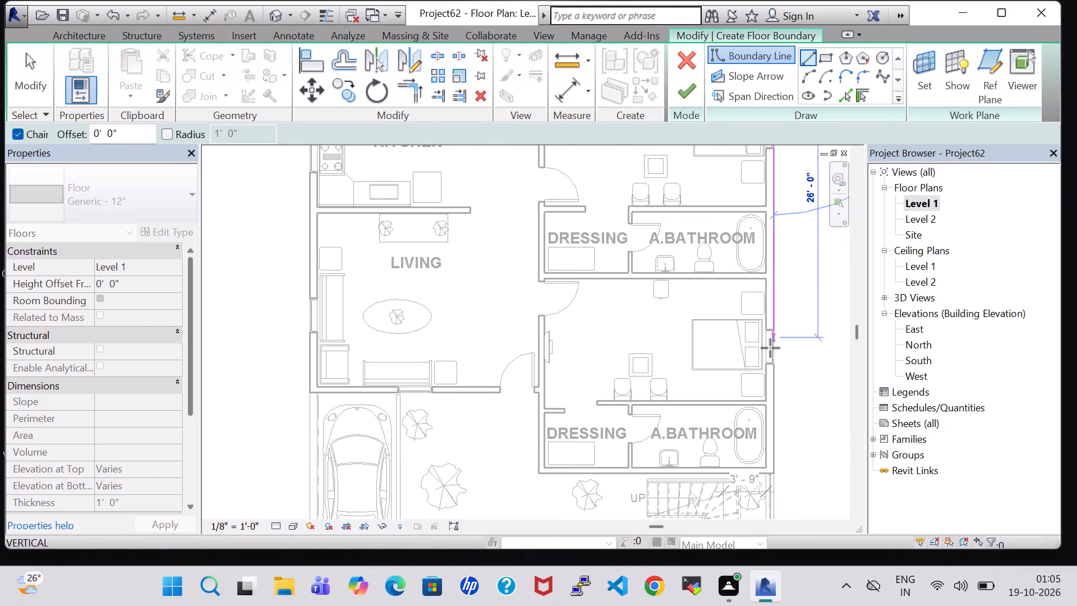
middle_drag(773, 385, 773, 180)
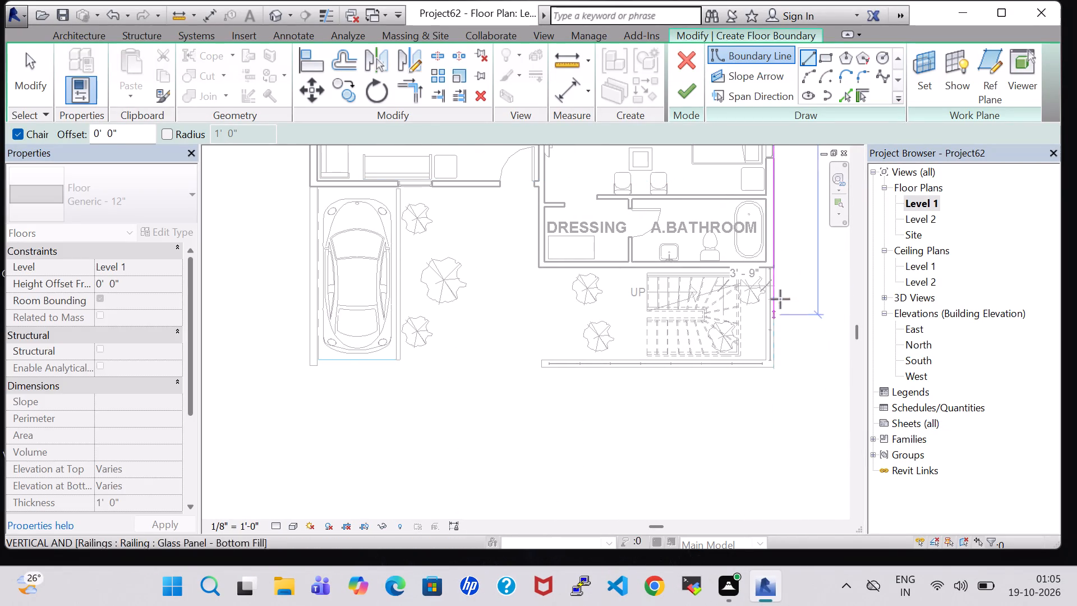
click(775, 268)
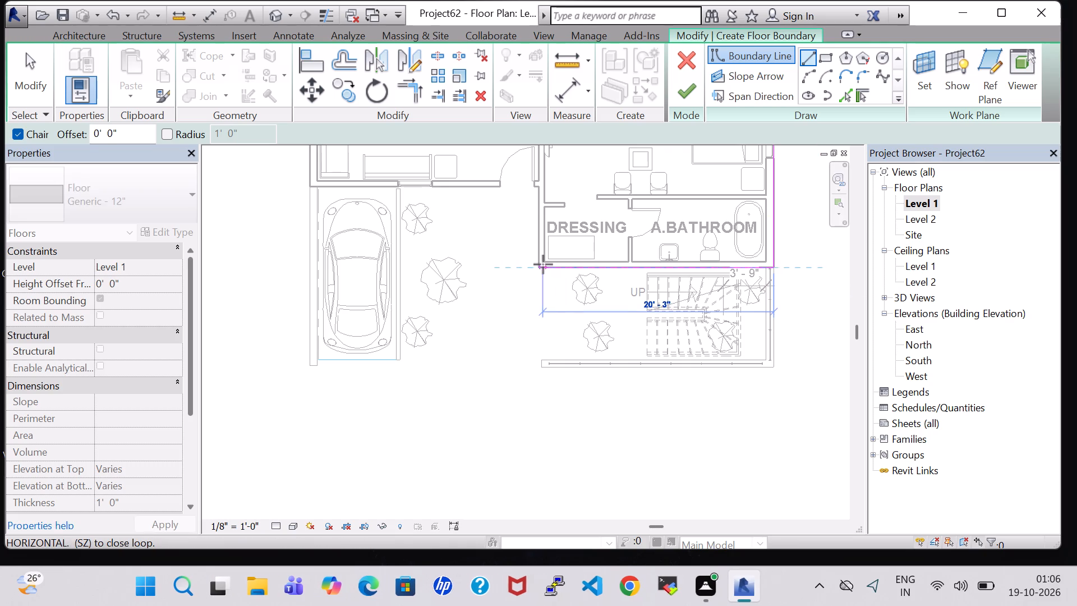
Continue the floor boundary along the stepped south walls and the west wall to the northwest corner, and finish the floor.
click(538, 267)
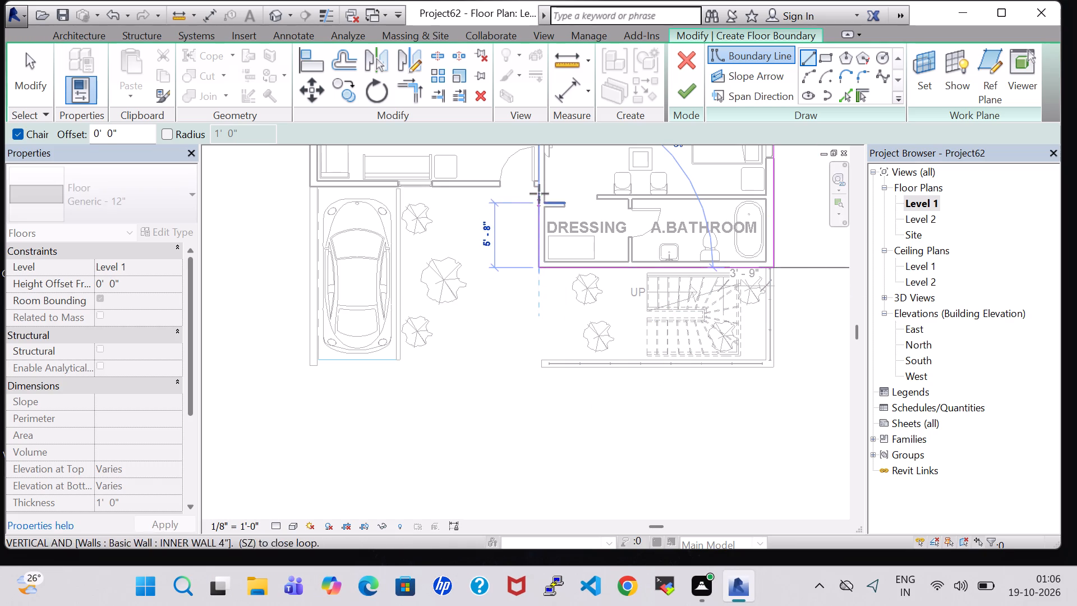
click(539, 191)
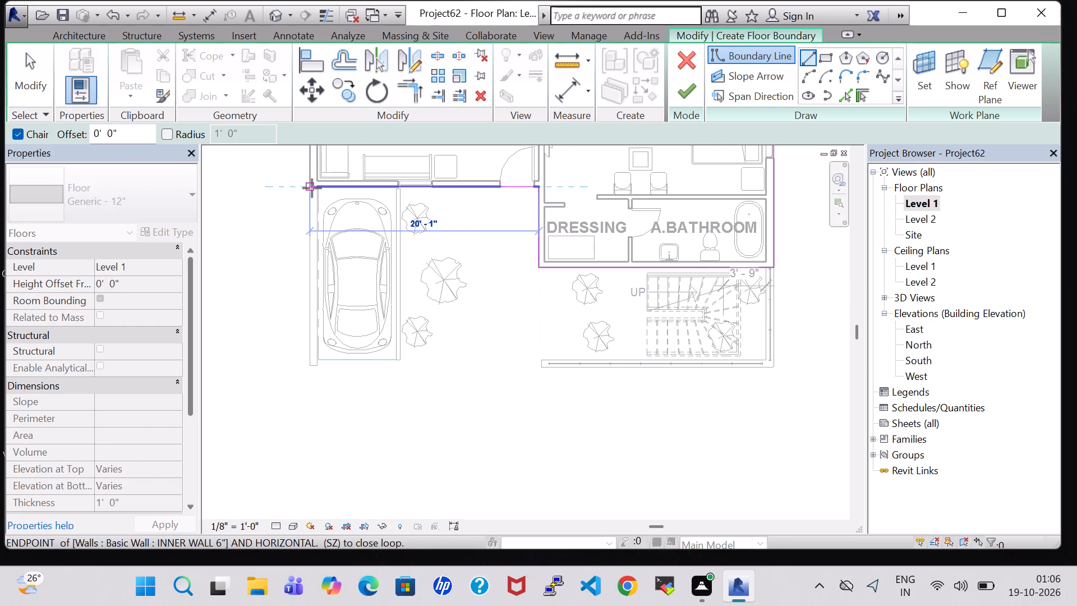
click(312, 188)
middle_drag(312, 177, 402, 472)
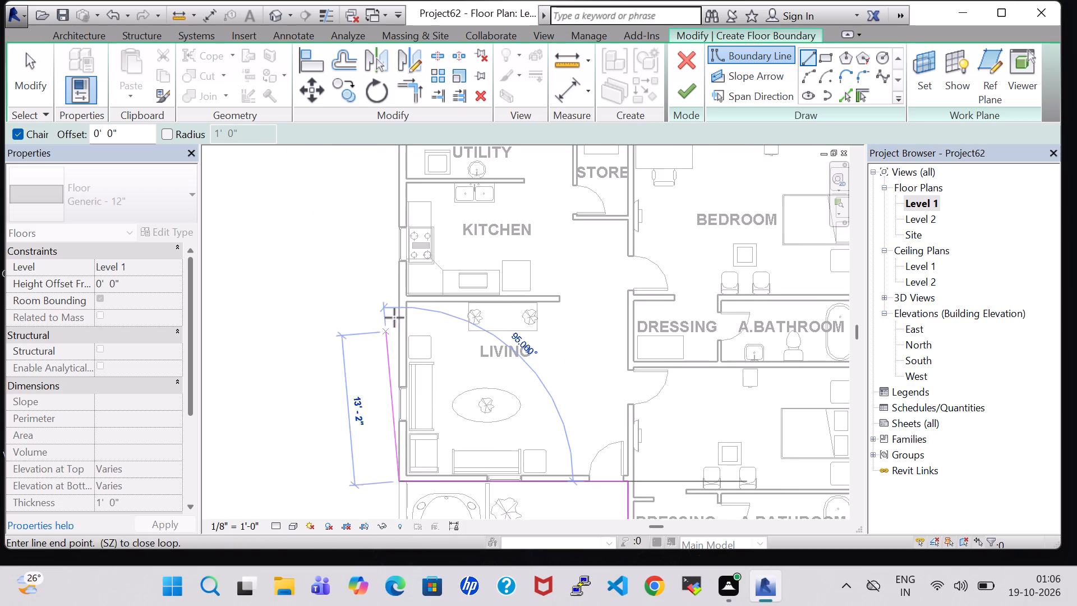
middle_drag(401, 293, 407, 503)
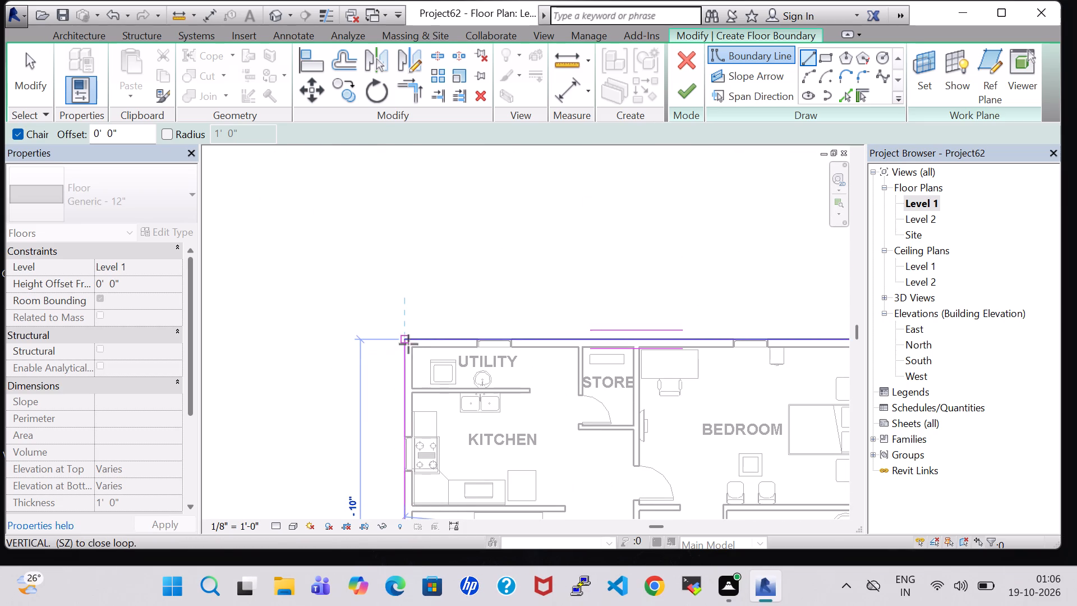
click(404, 340)
click(683, 97)
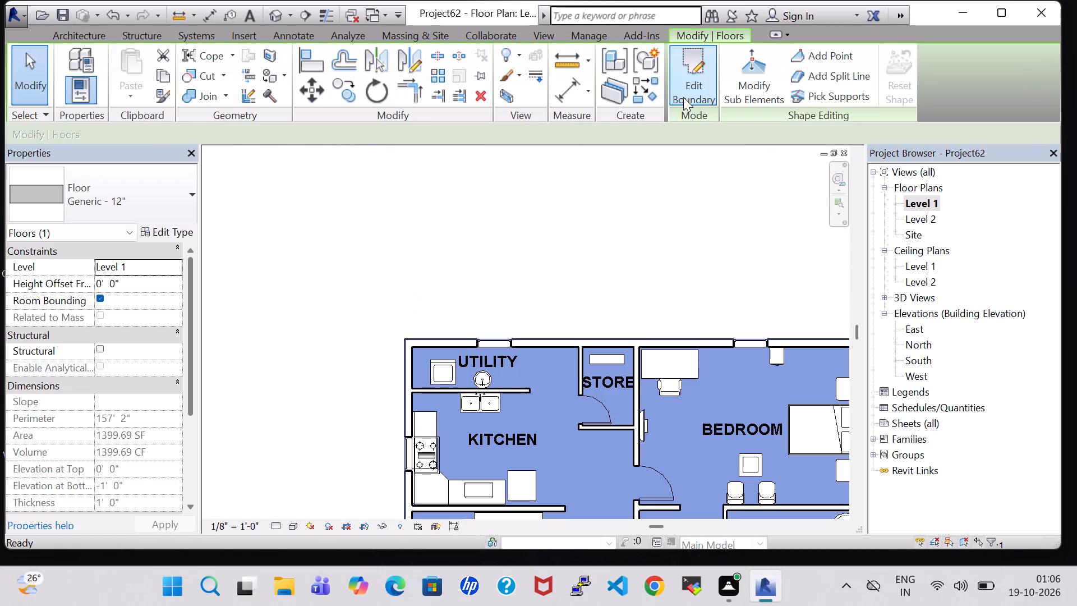
Examine the floor, house and front yard from several angles in the 3D view and look over the Level 1 plan.
click(277, 13)
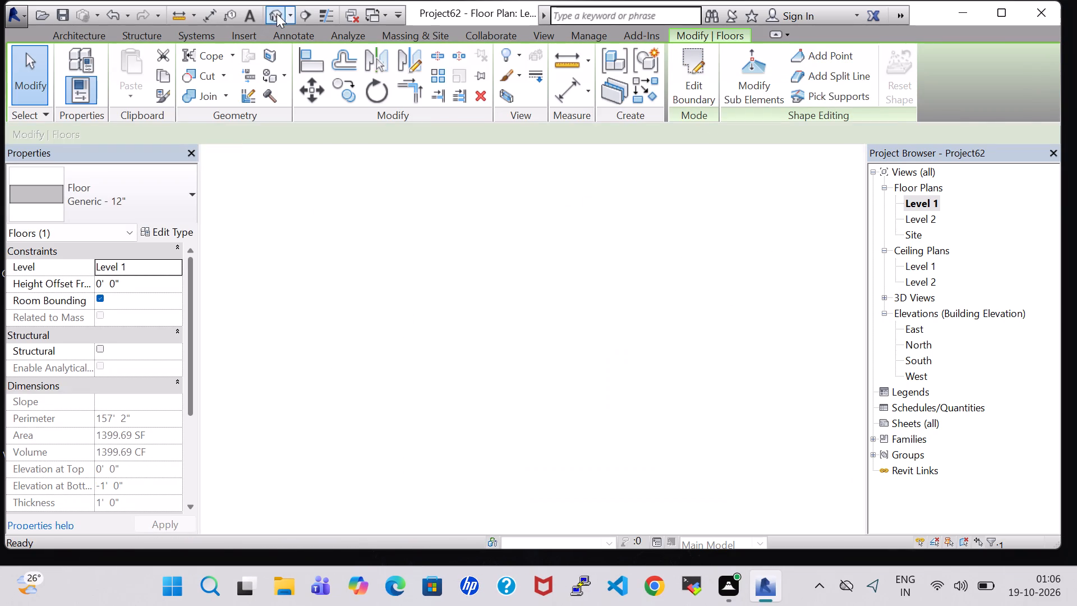
scroll(518, 382, down, 5)
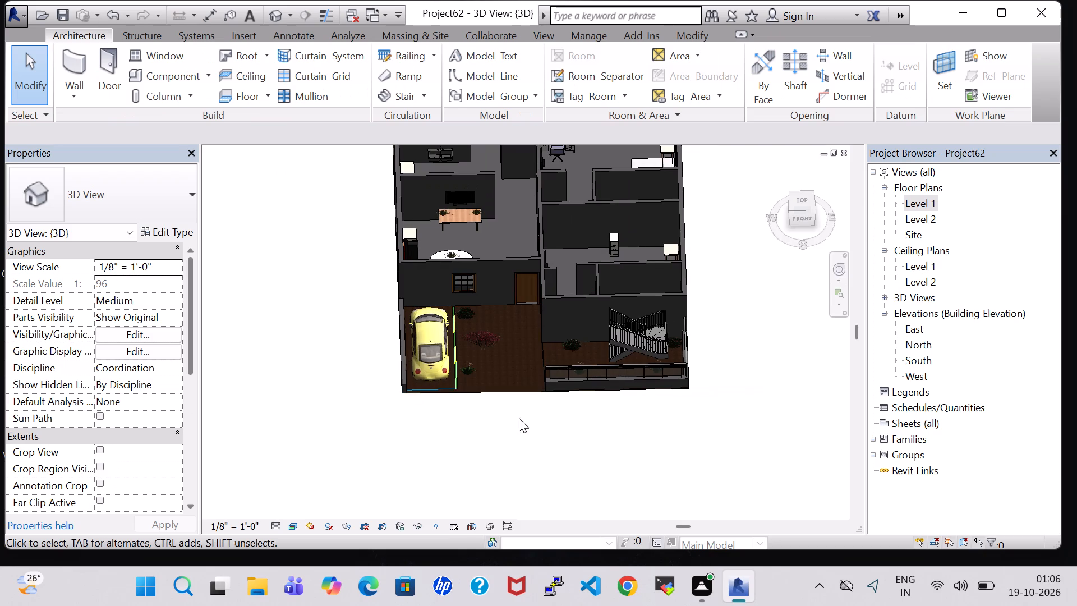
shift+middle_drag(509, 449, 509, 397)
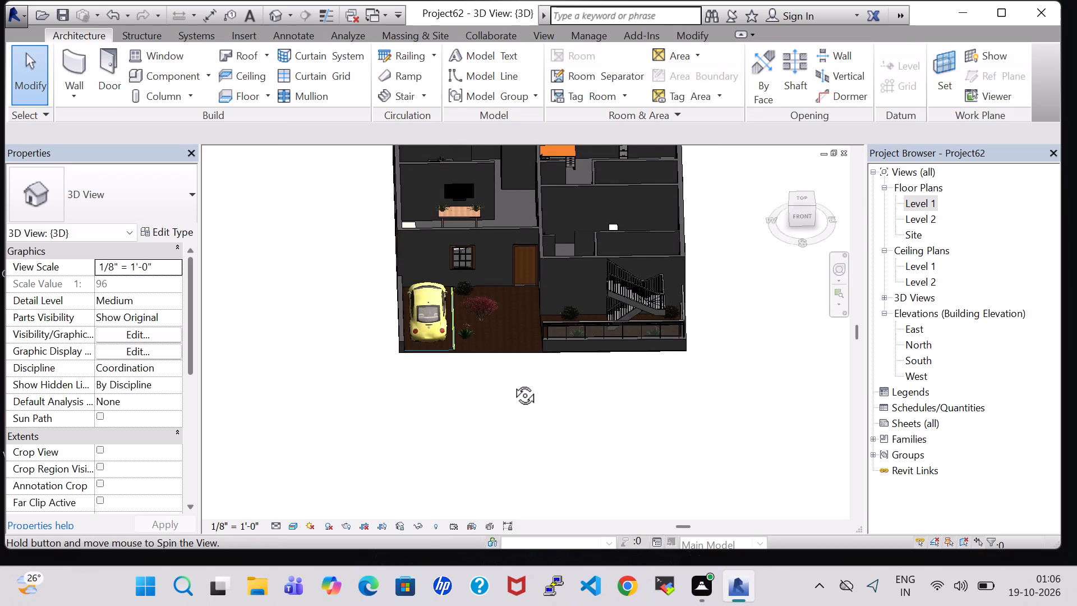
middle_drag(517, 376, 509, 344)
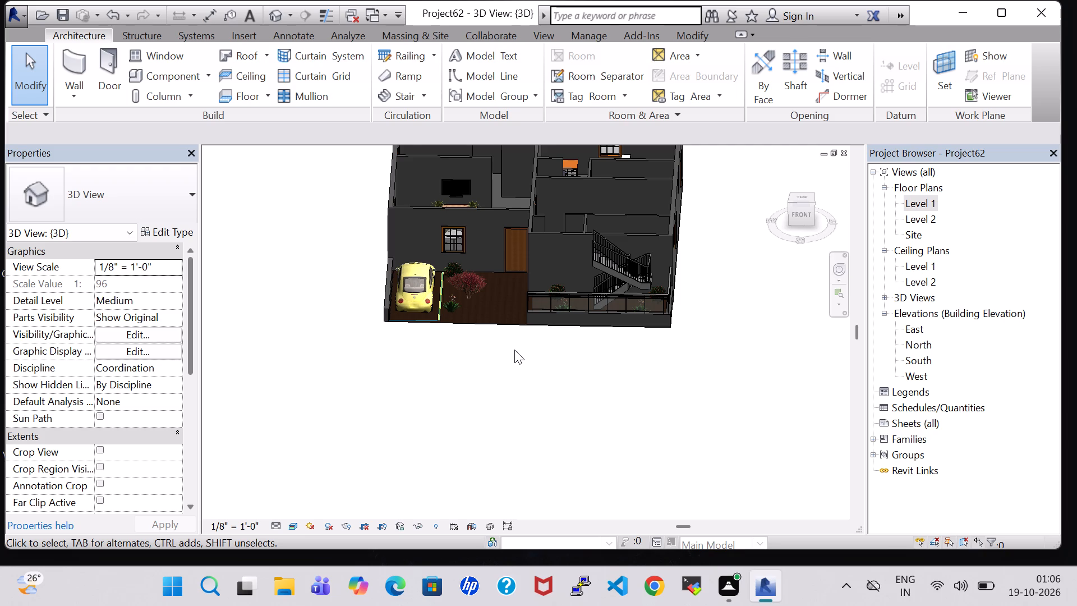
scroll(514, 351, down, 2)
middle_drag(489, 350, 485, 444)
shift+middle_drag(472, 417, 533, 449)
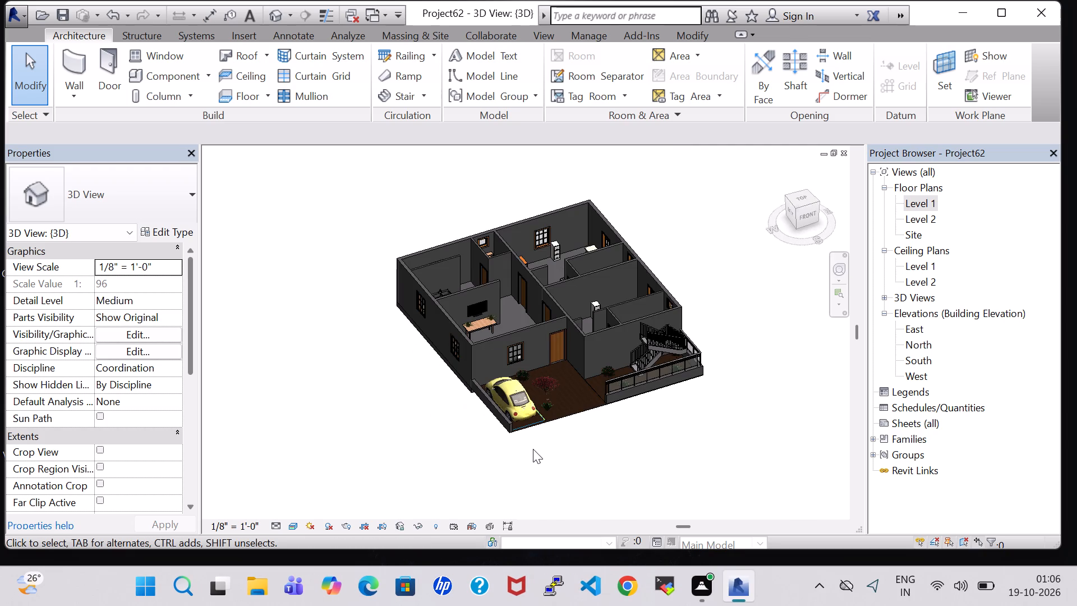
scroll(626, 442, up, 5)
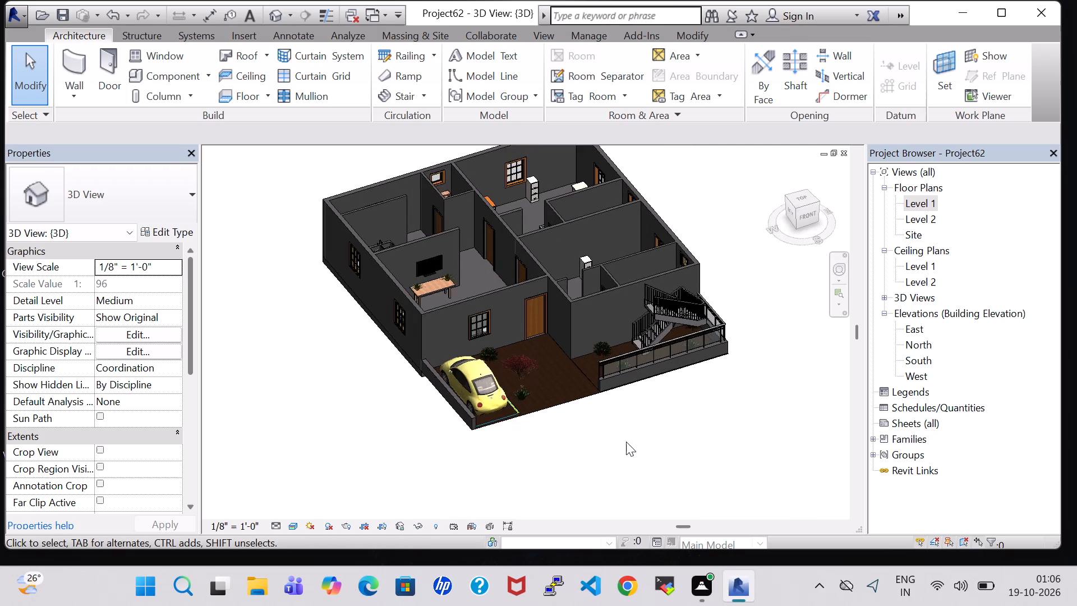
scroll(626, 442, up, 2)
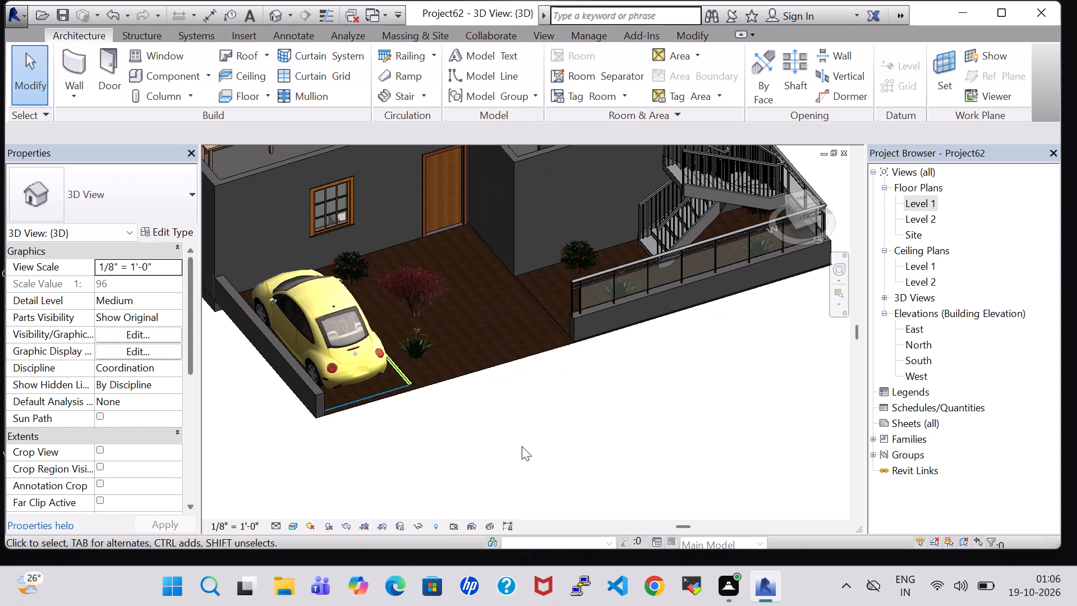
shift+middle_drag(492, 466, 455, 395)
scroll(398, 359, down, 3)
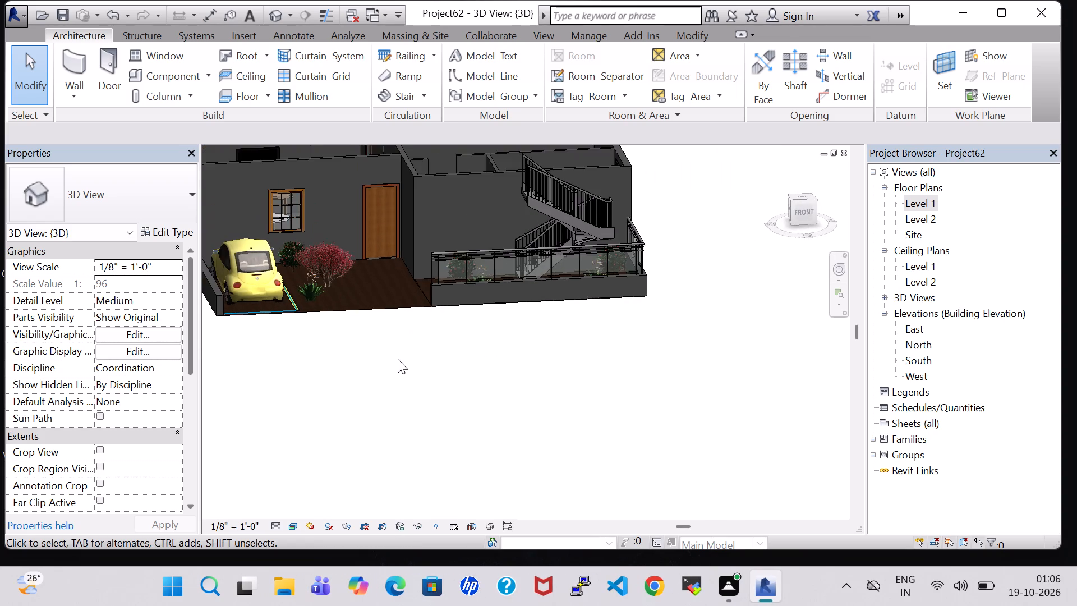
shift+middle_drag(398, 359, 370, 371)
middle_drag(255, 354, 285, 362)
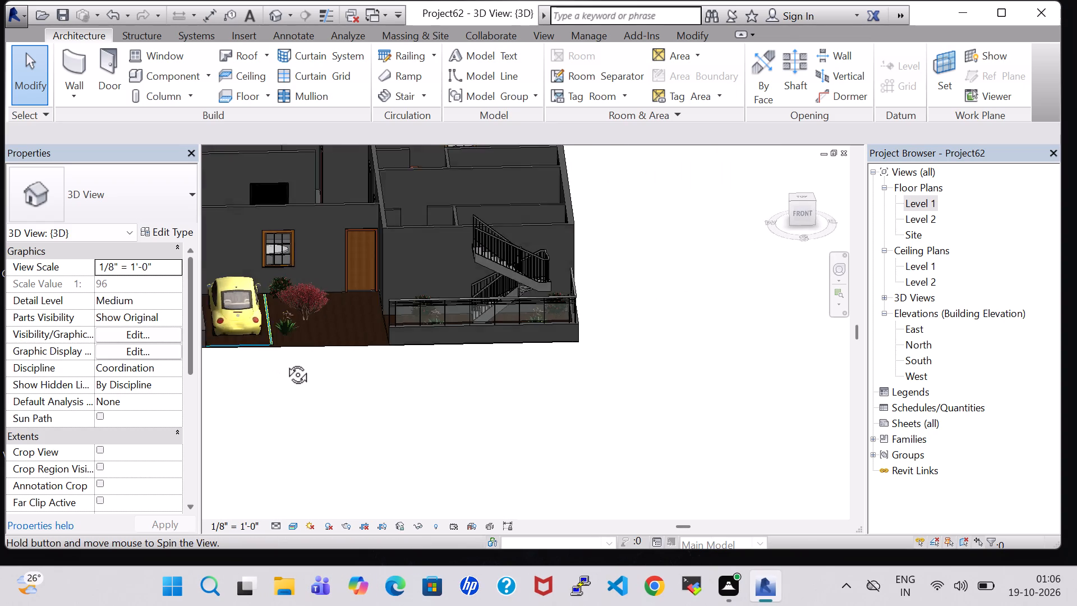
double_click(920, 206)
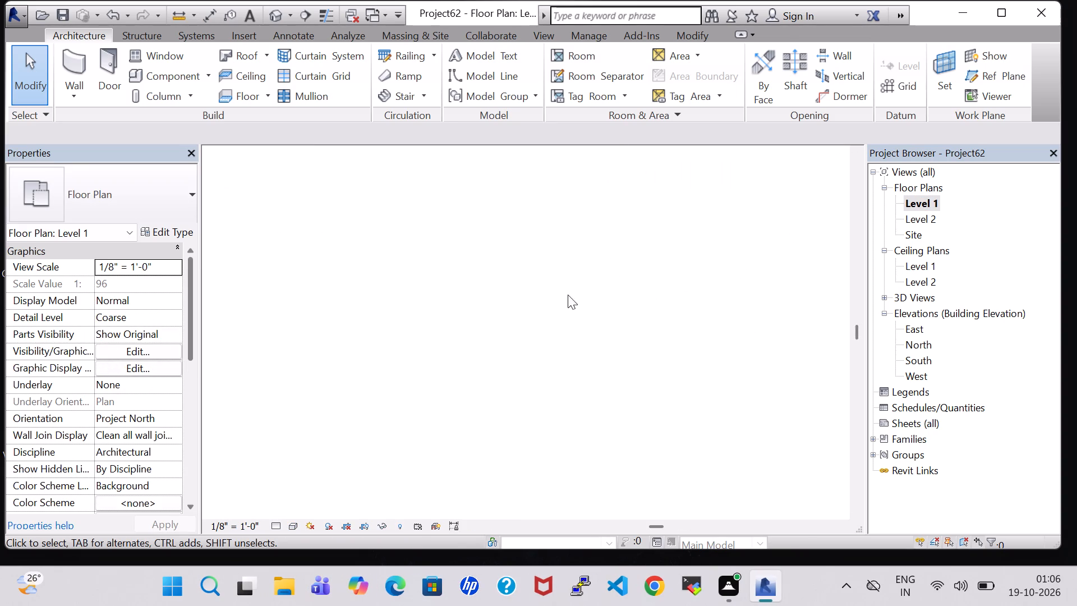
scroll(549, 319, down, 7)
middle_drag(546, 381, 551, 319)
scroll(551, 319, up, 5)
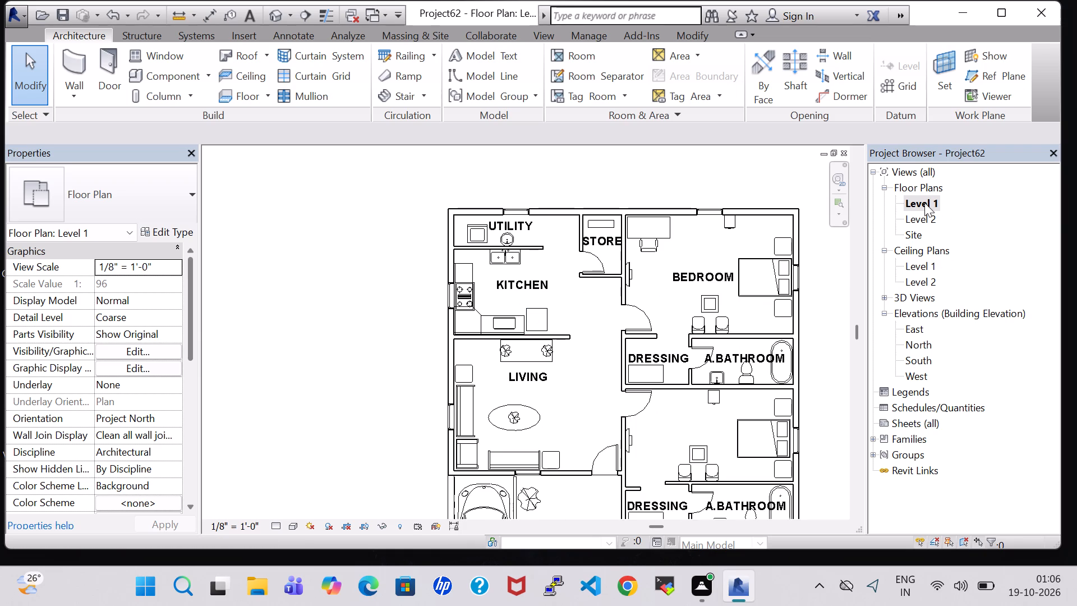
In the 3D view, duplicate the type of the low wall beneath the front railing as Generic - 2'.
click(268, 16)
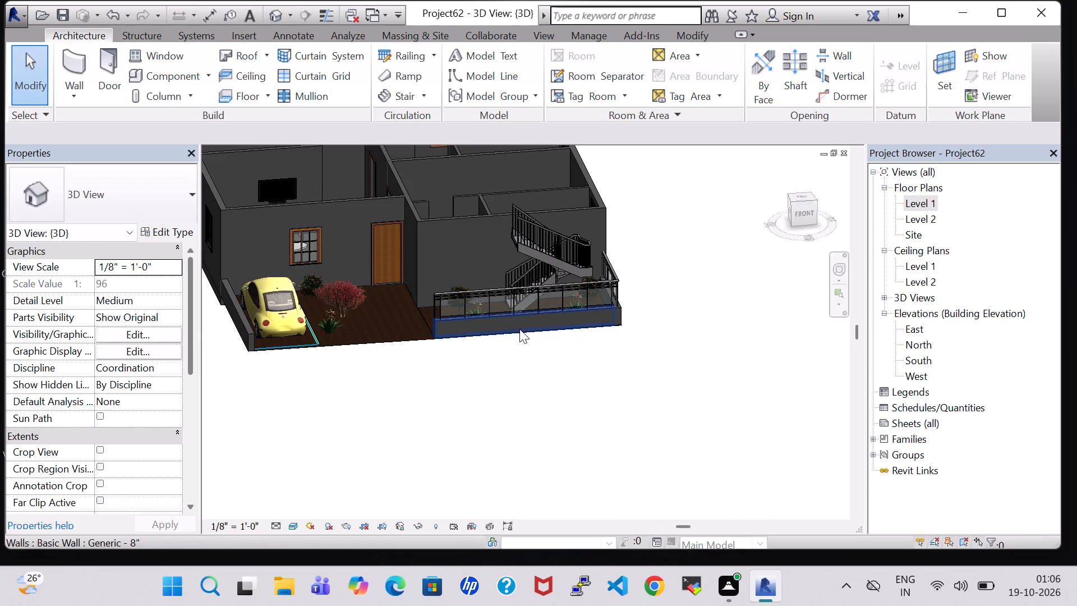
click(522, 325)
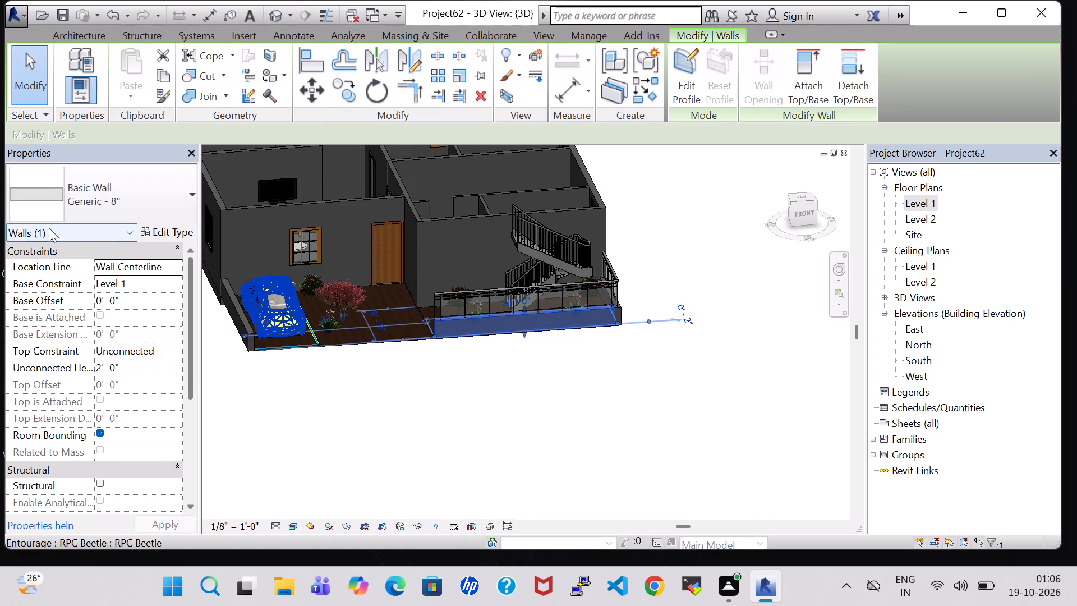
click(149, 229)
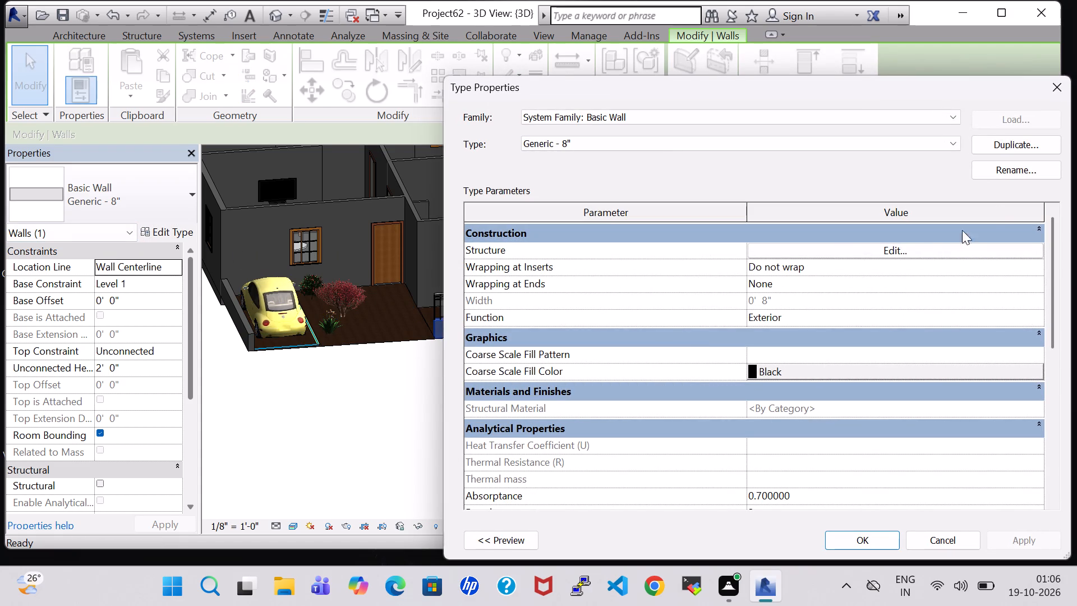
click(1028, 149)
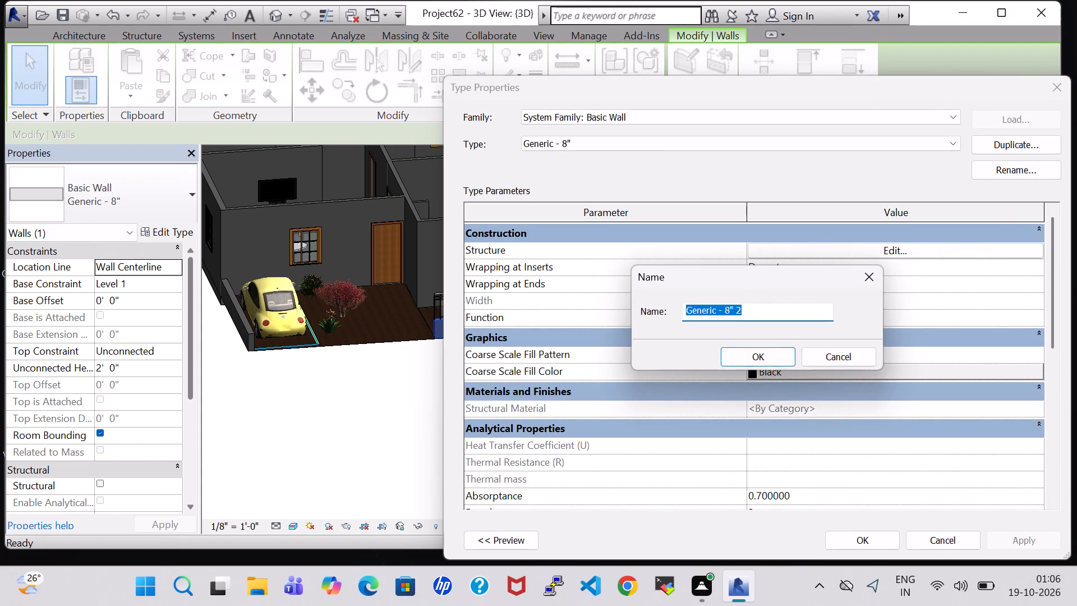
click(733, 311)
click(741, 311)
key(BackSpace)
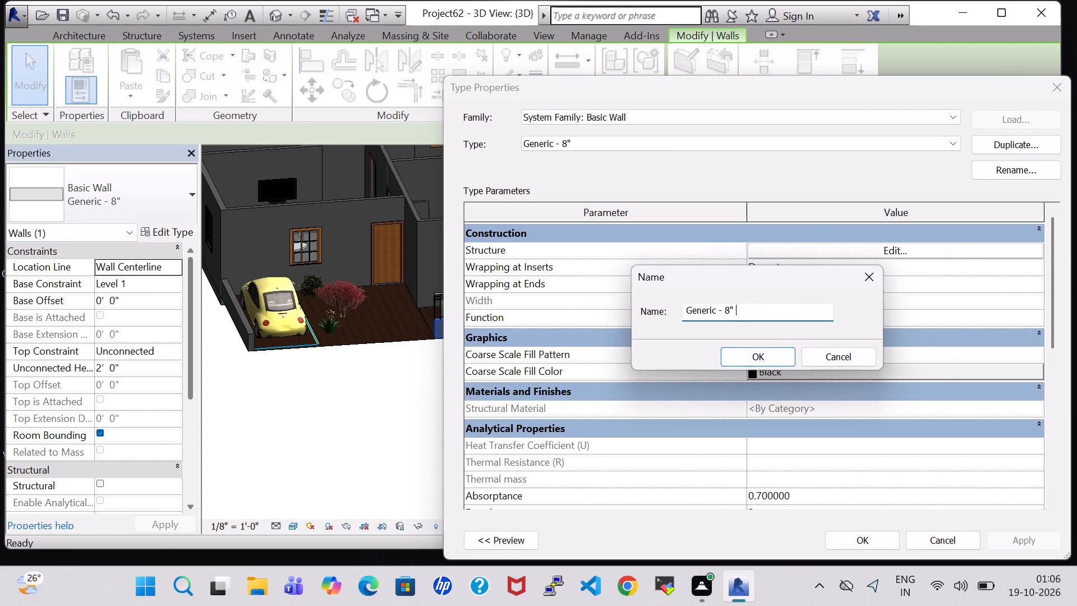
key(BackSpace)
key(BackSpace)
key(BackSpace)
key(2)
key(semicolon)
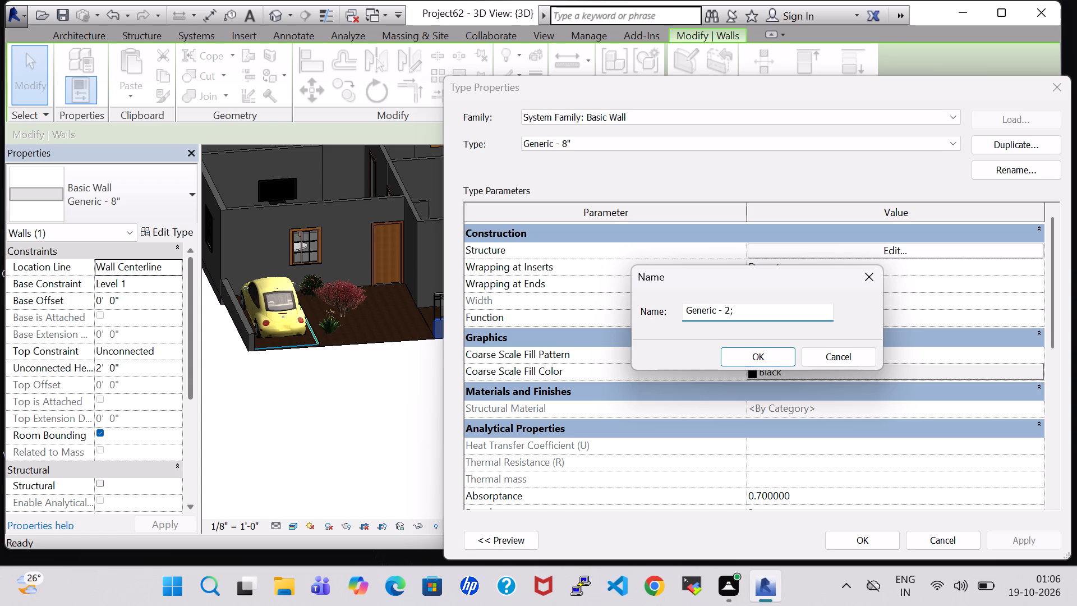
key(BackSpace)
key(apostrophe)
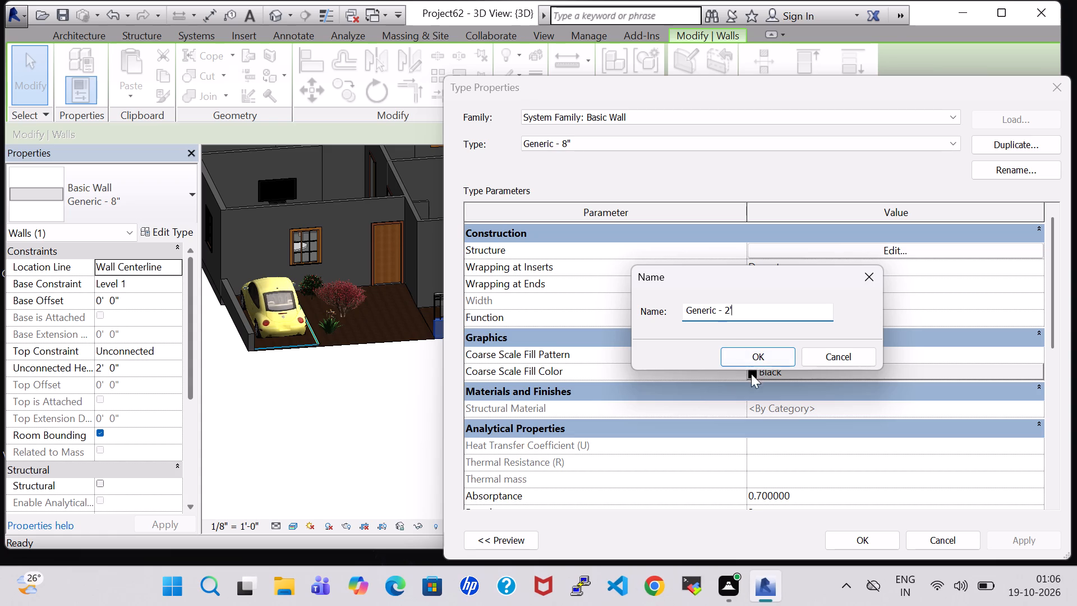
click(751, 361)
Set the structure layer material of the Generic - 2' wall type to Birch and apply the type changes.
click(897, 249)
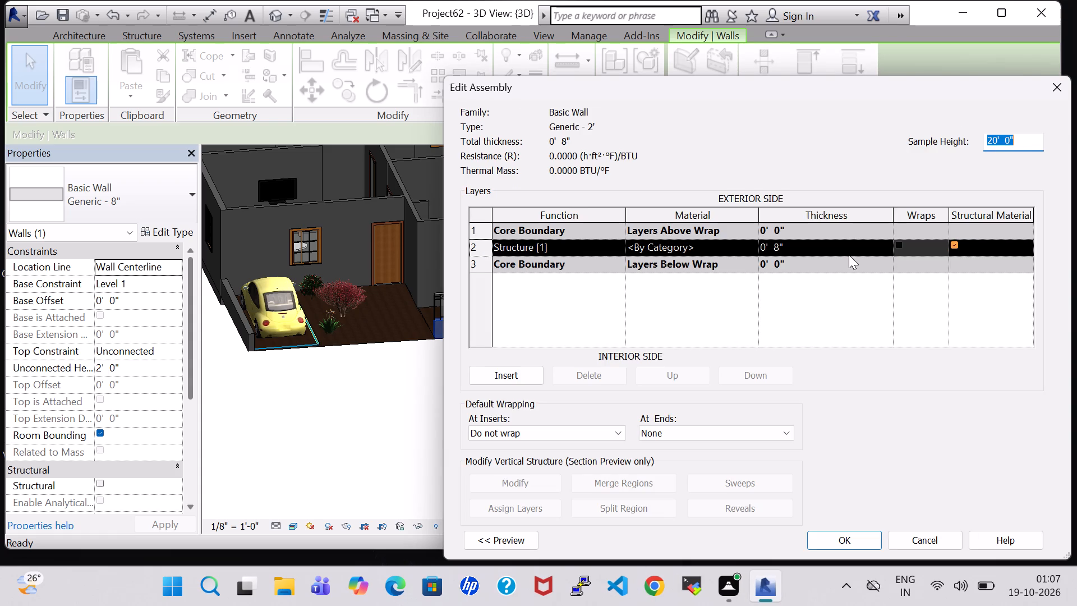
click(886, 244)
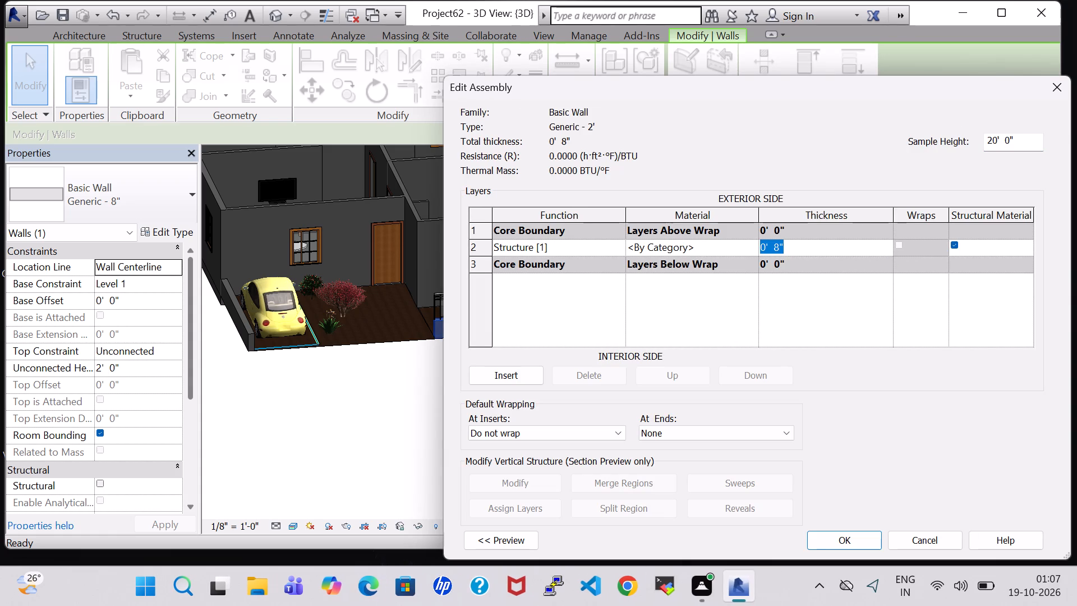
drag(740, 250, 746, 250)
click(753, 242)
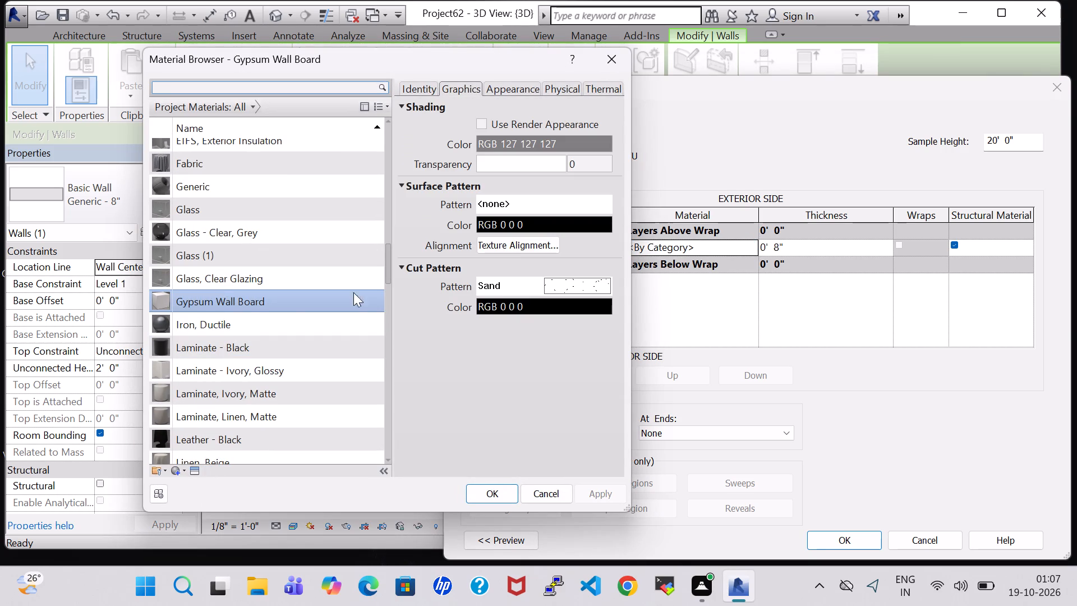
scroll(200, 385, down, 2)
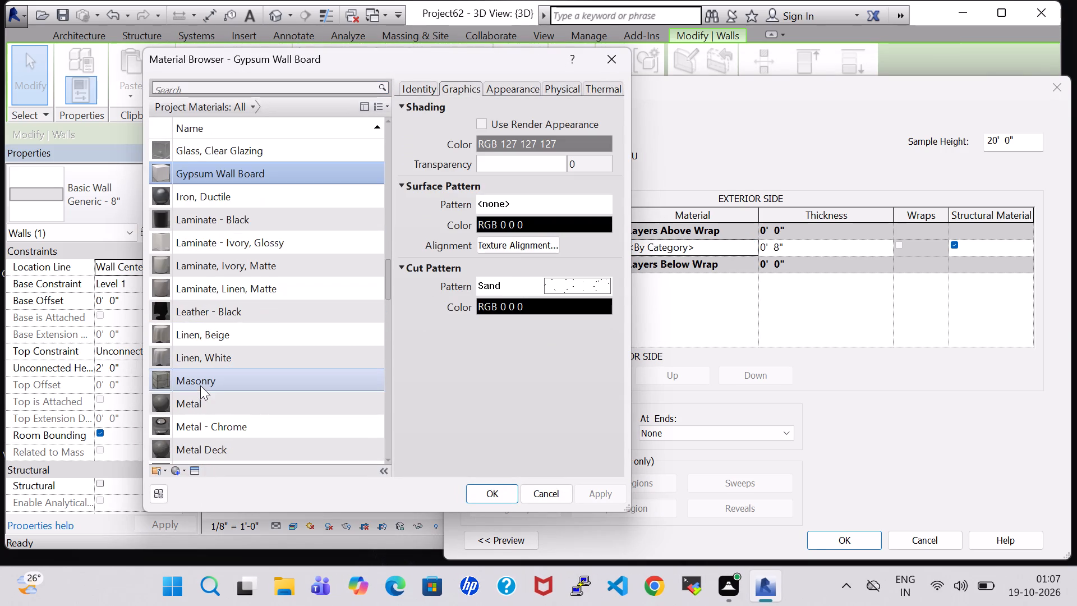
scroll(200, 385, up, 15)
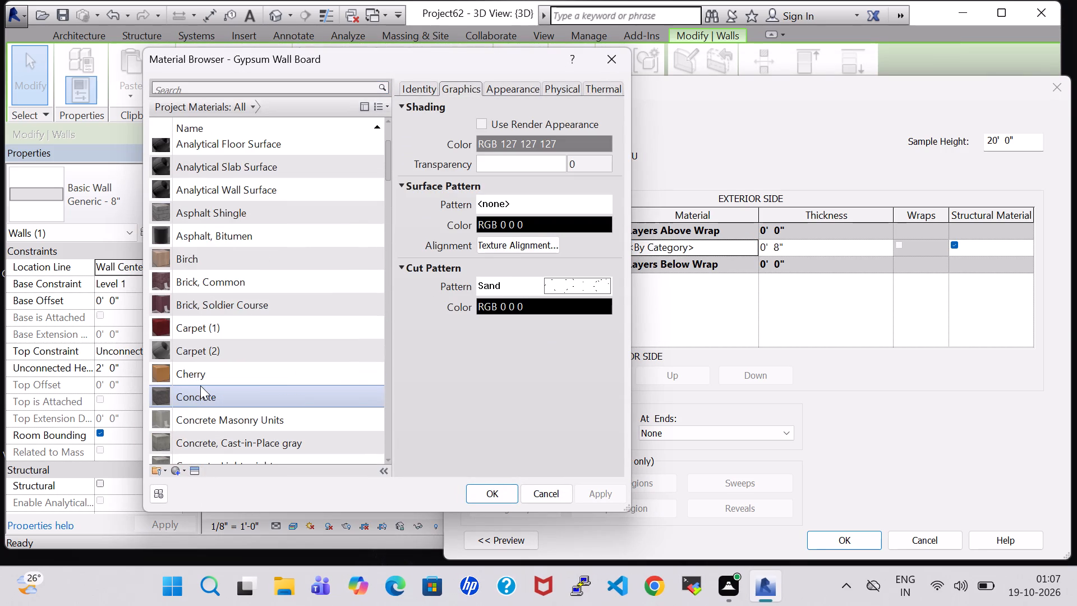
scroll(200, 385, up, 1)
click(227, 315)
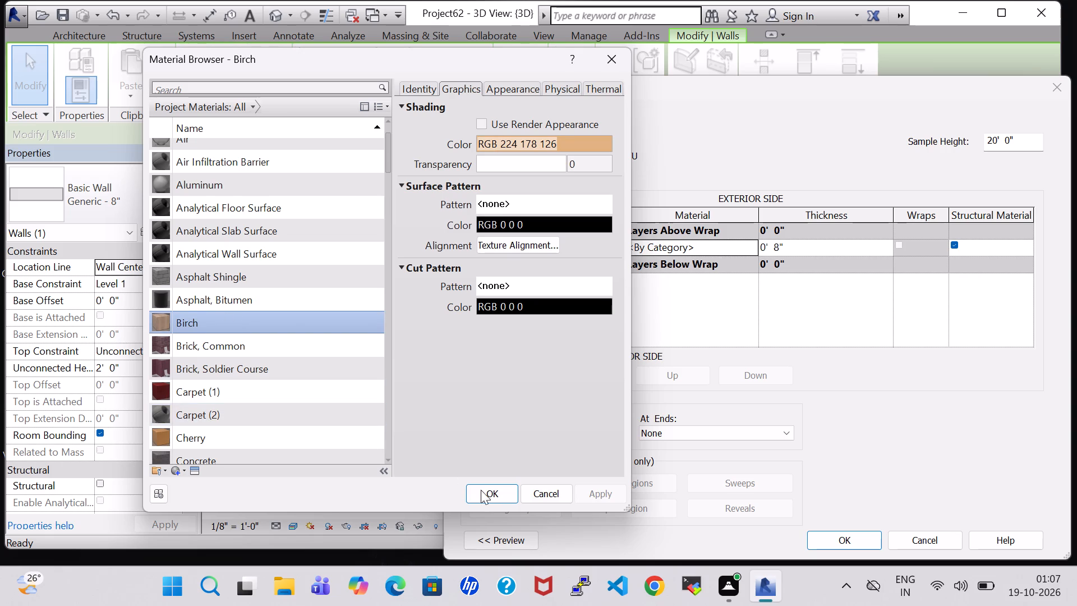
click(495, 497)
click(852, 536)
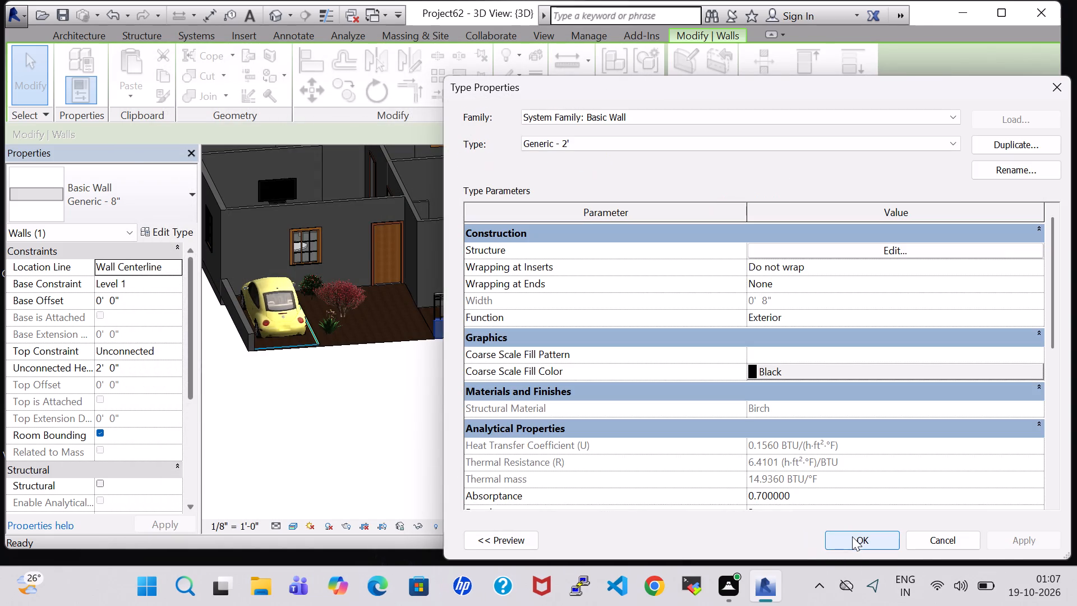
click(853, 546)
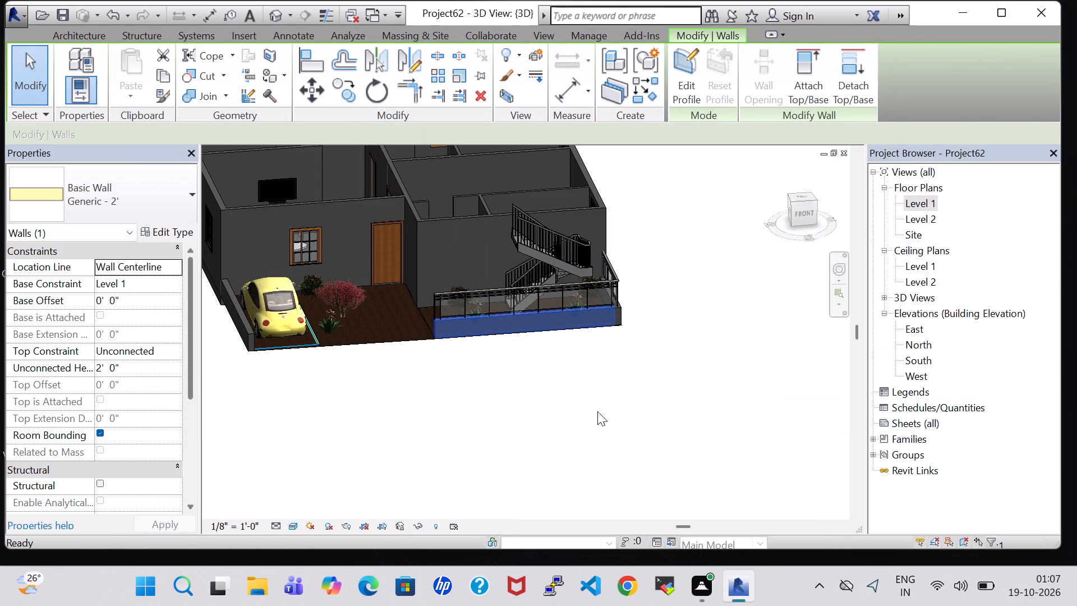
click(568, 402)
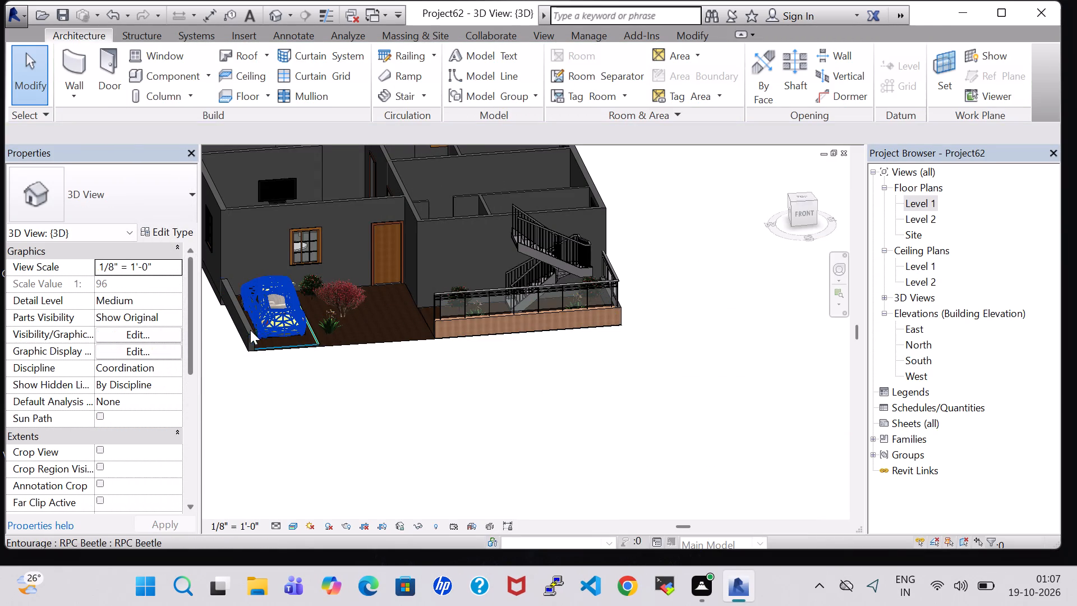
Change the low side walls beside the car and at the railing's far end to the Generic - 2' type.
click(248, 330)
click(149, 191)
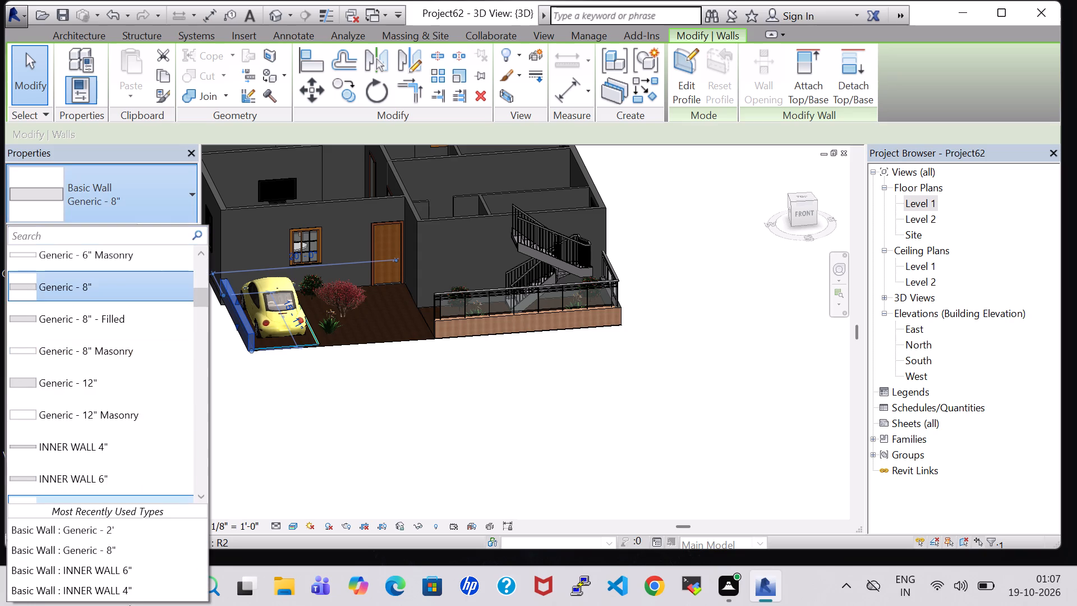
click(132, 531)
click(333, 431)
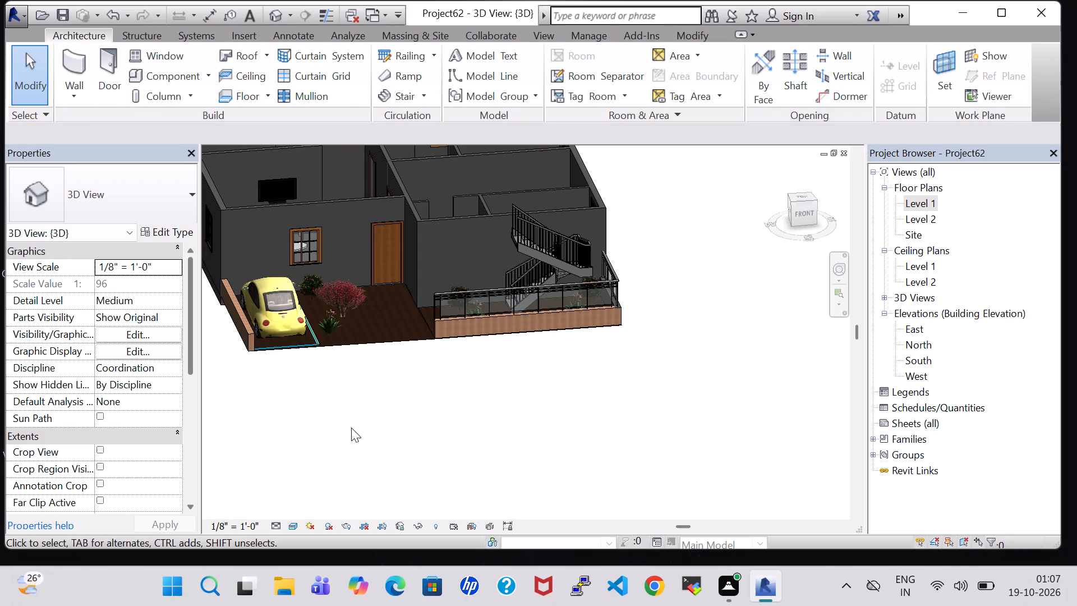
middle_drag(484, 443, 445, 451)
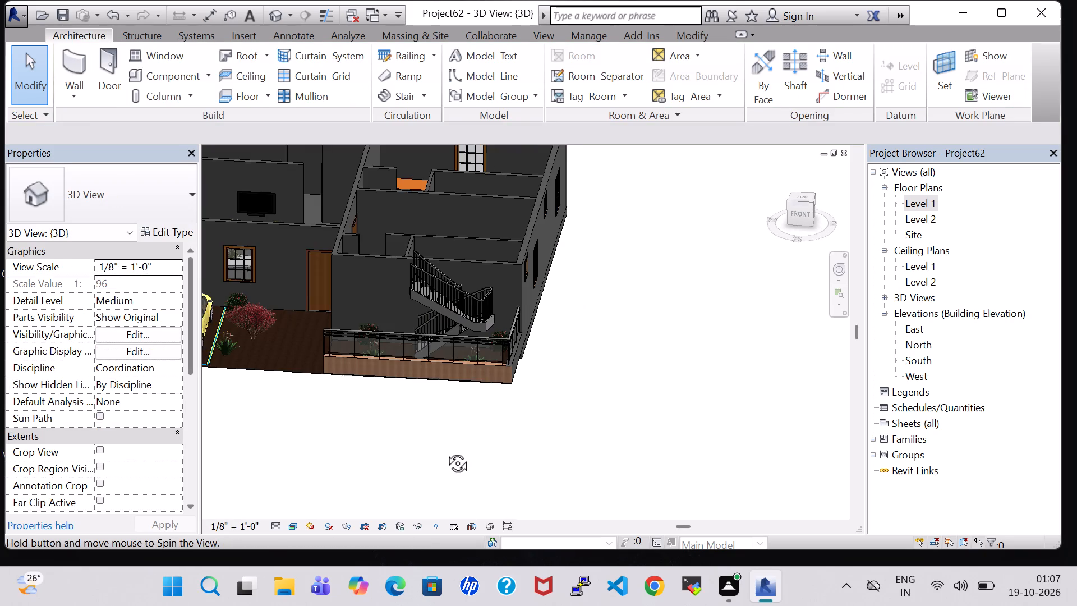
click(510, 369)
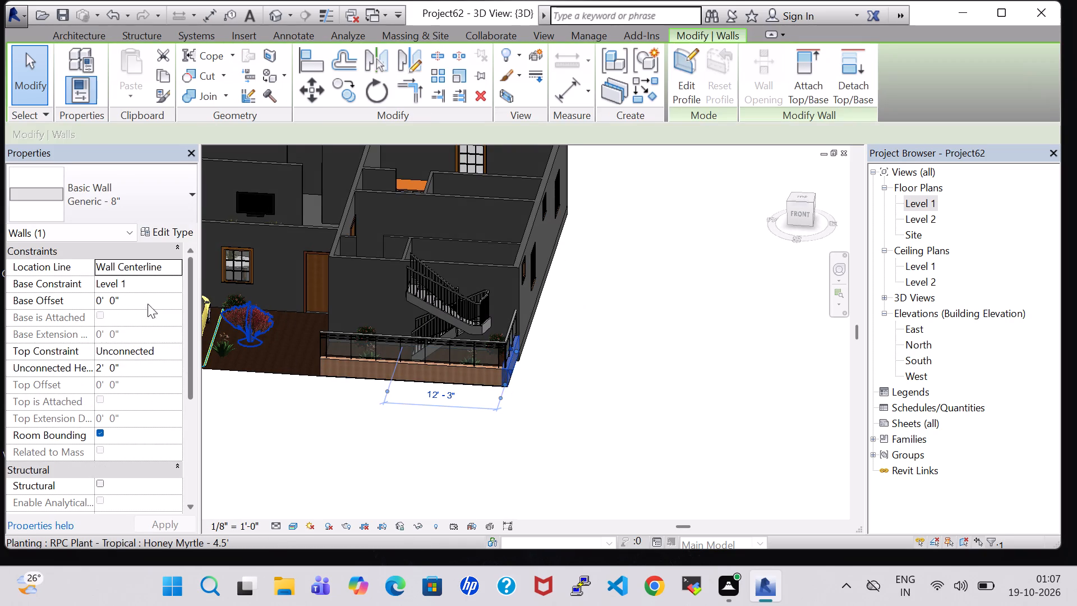
click(114, 206)
click(82, 529)
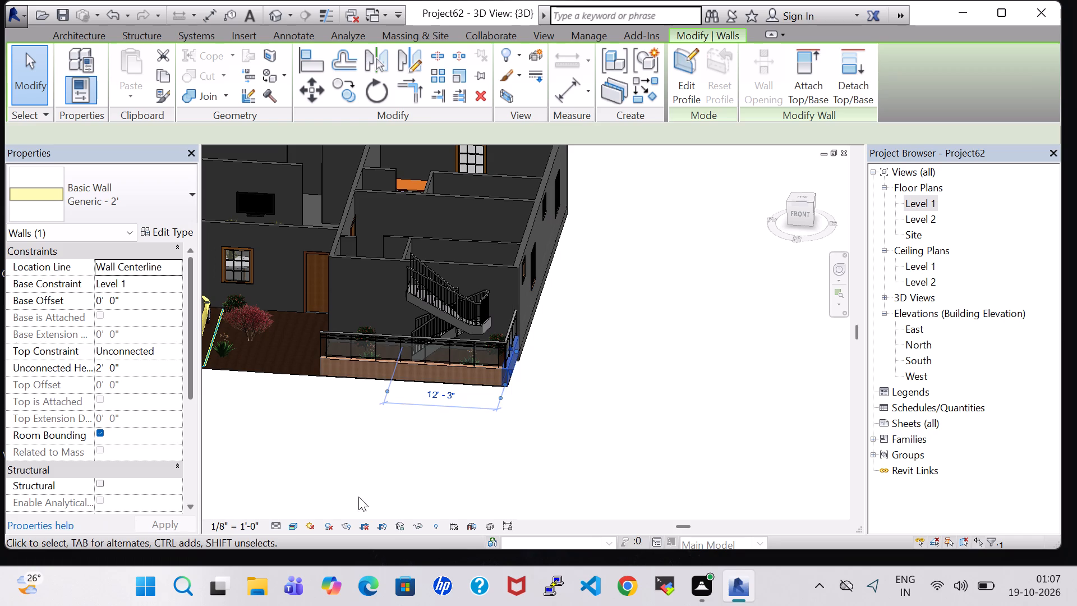
click(573, 422)
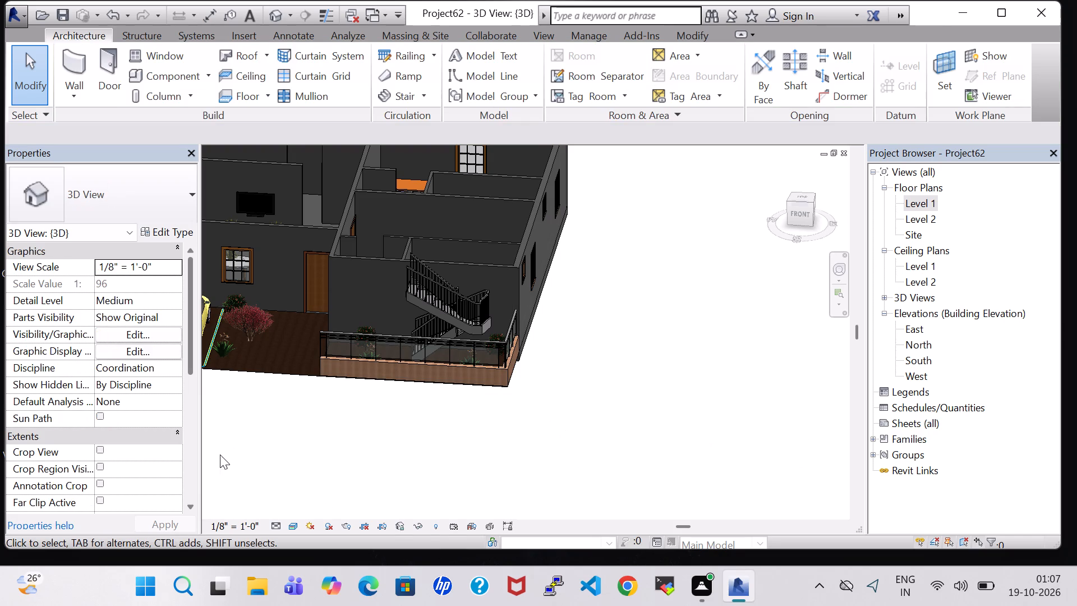
Set the structure layer material of the front house wall's INNER WALL 6" type to Brick, Common.
middle_drag(222, 454, 353, 476)
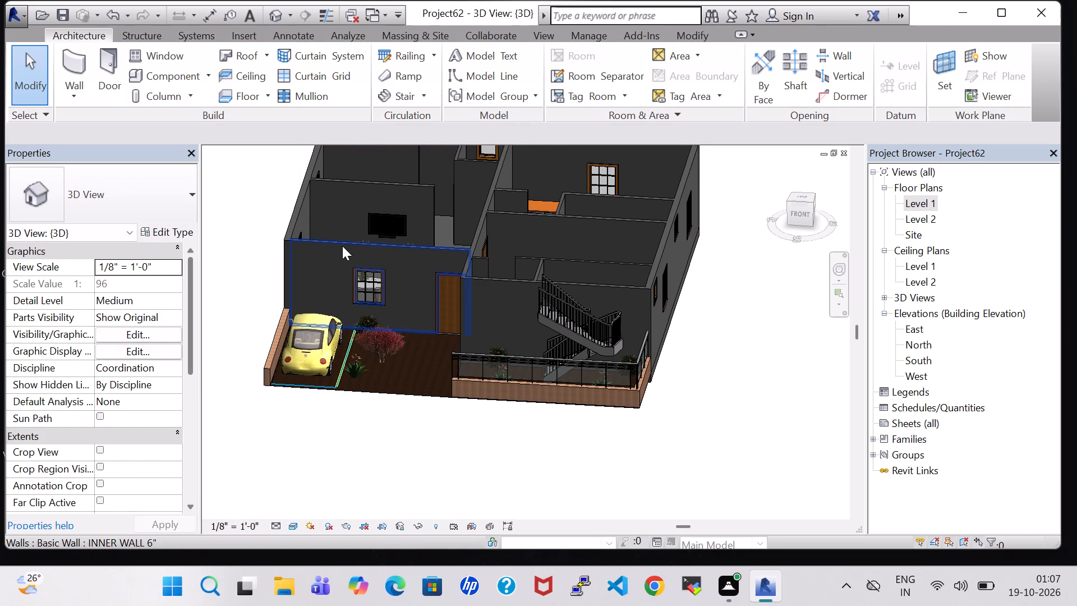
click(342, 246)
click(164, 226)
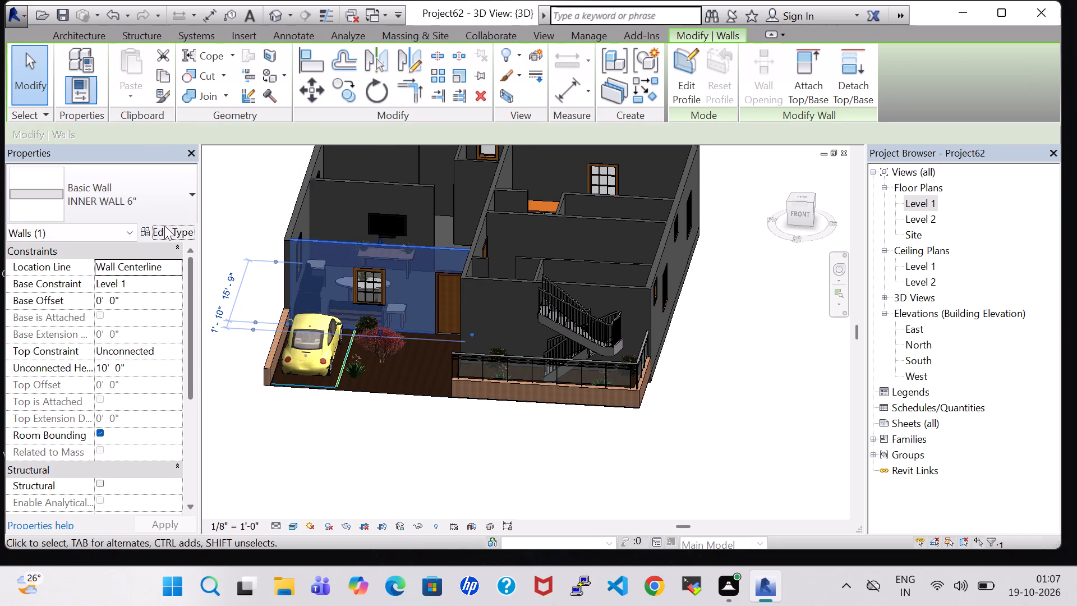
click(900, 248)
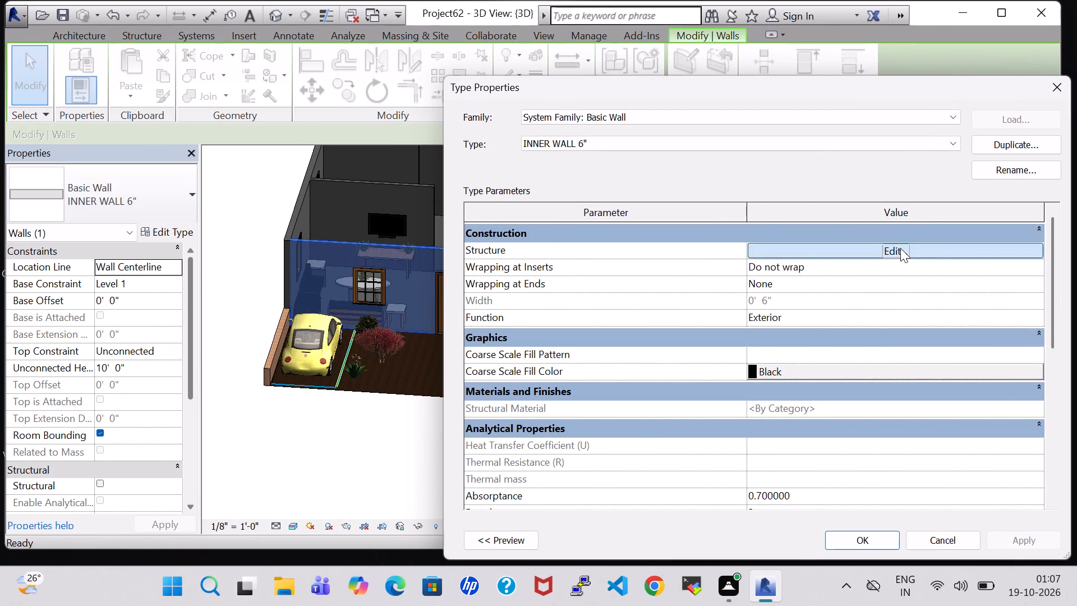
click(753, 246)
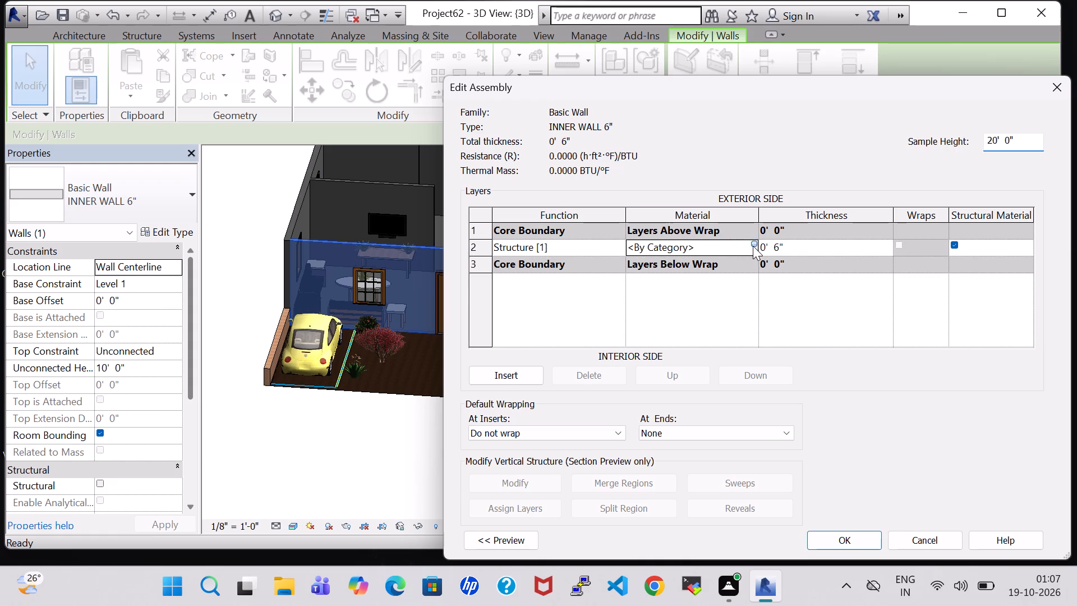
click(275, 324)
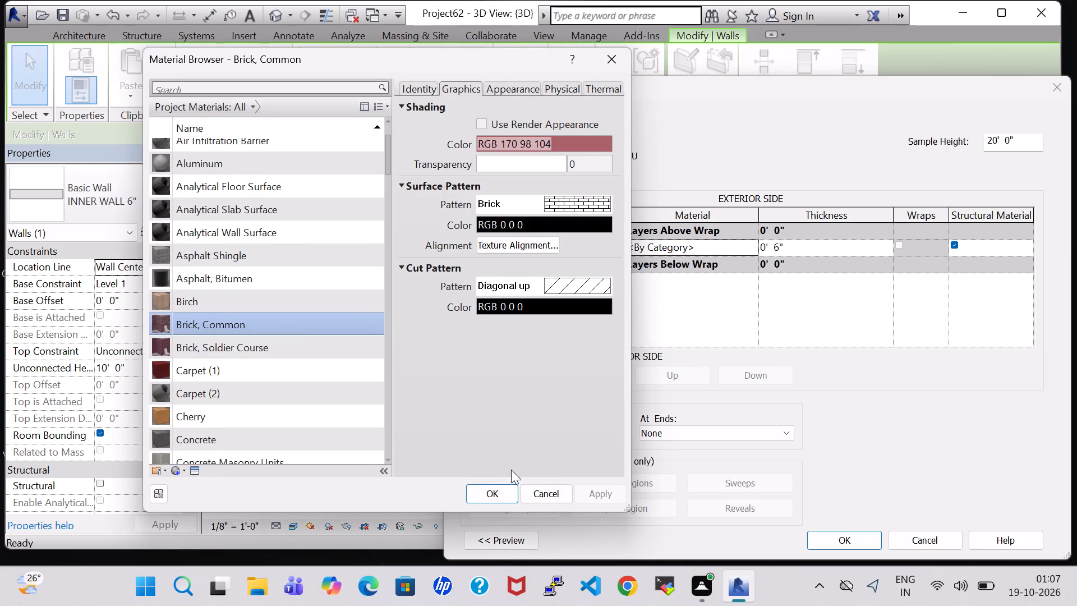
click(494, 489)
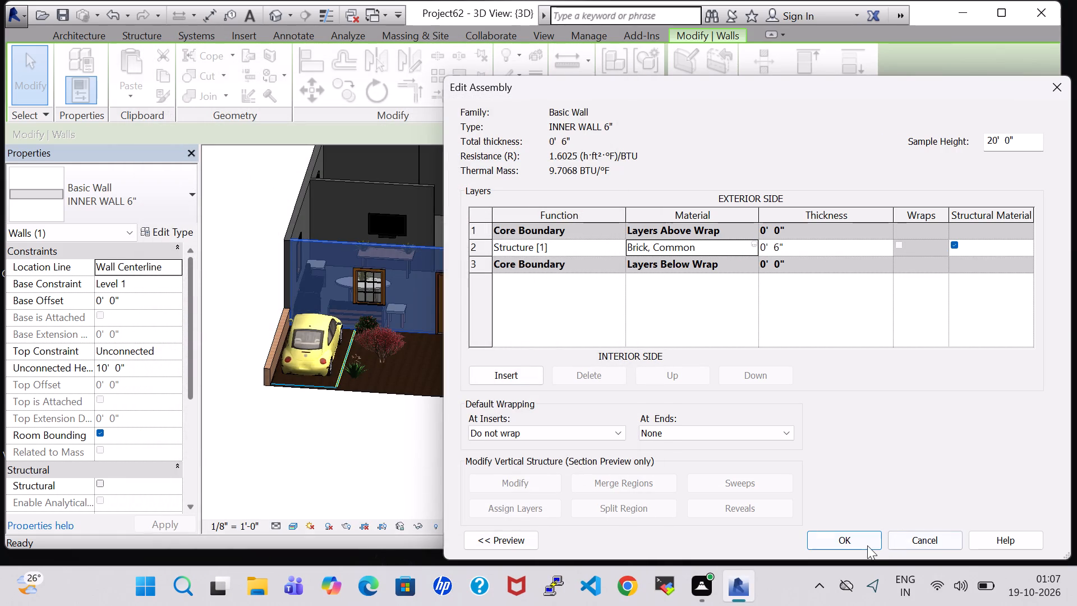
click(866, 545)
click(878, 532)
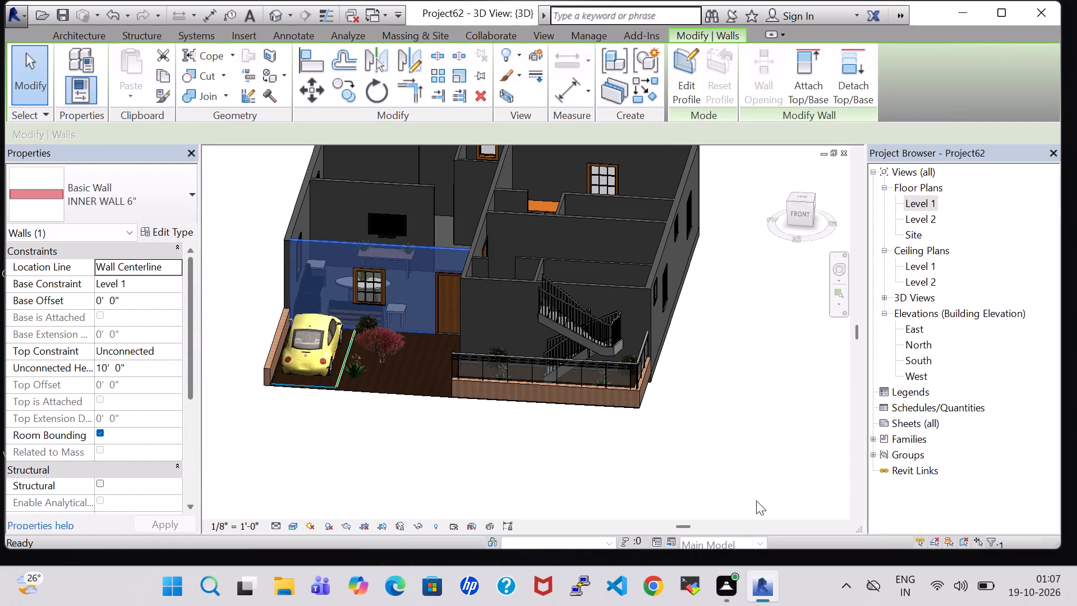
click(753, 421)
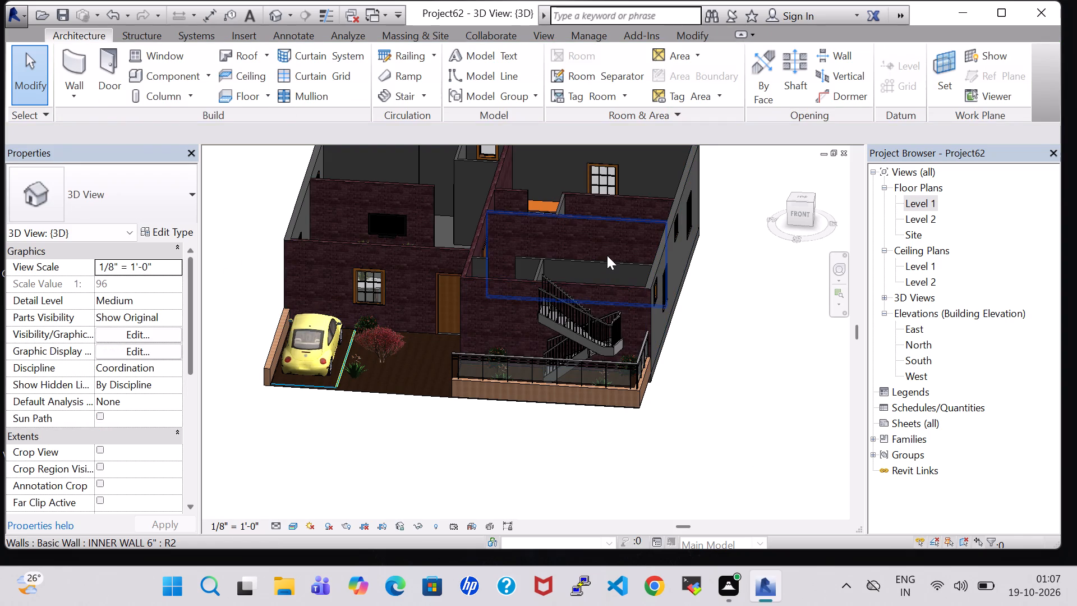
Set the structure layer material of the outer side wall's Generic - 8" type to Brick, Common.
click(296, 208)
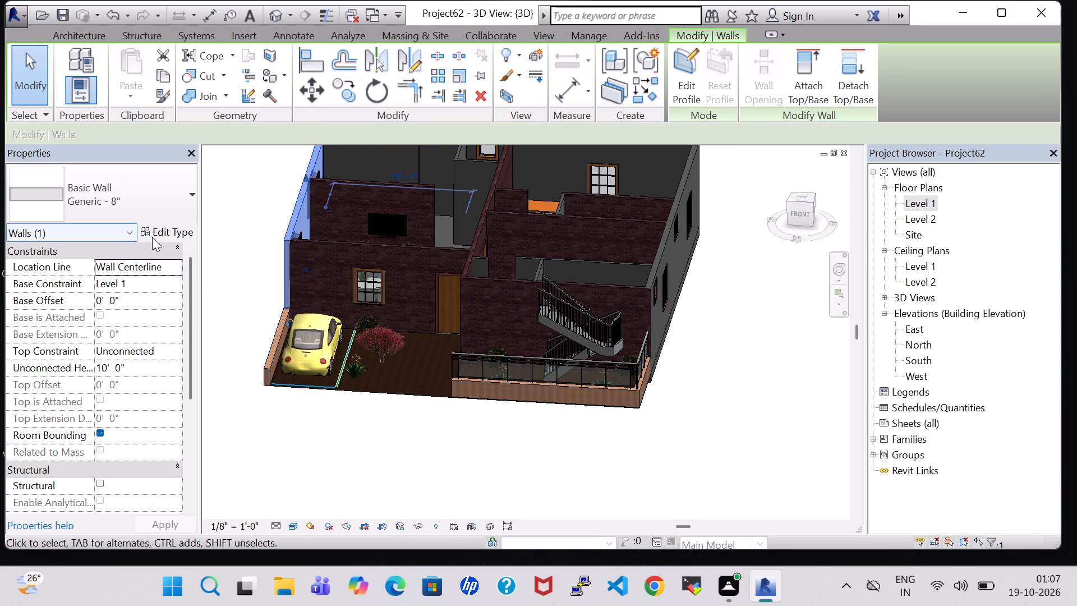
click(152, 236)
click(860, 246)
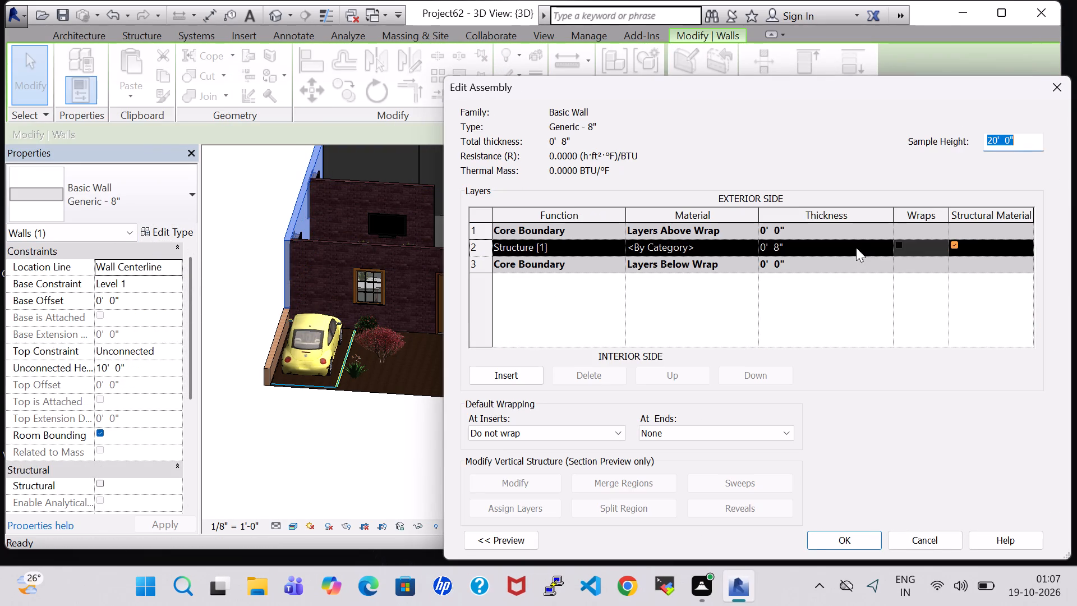
click(752, 242)
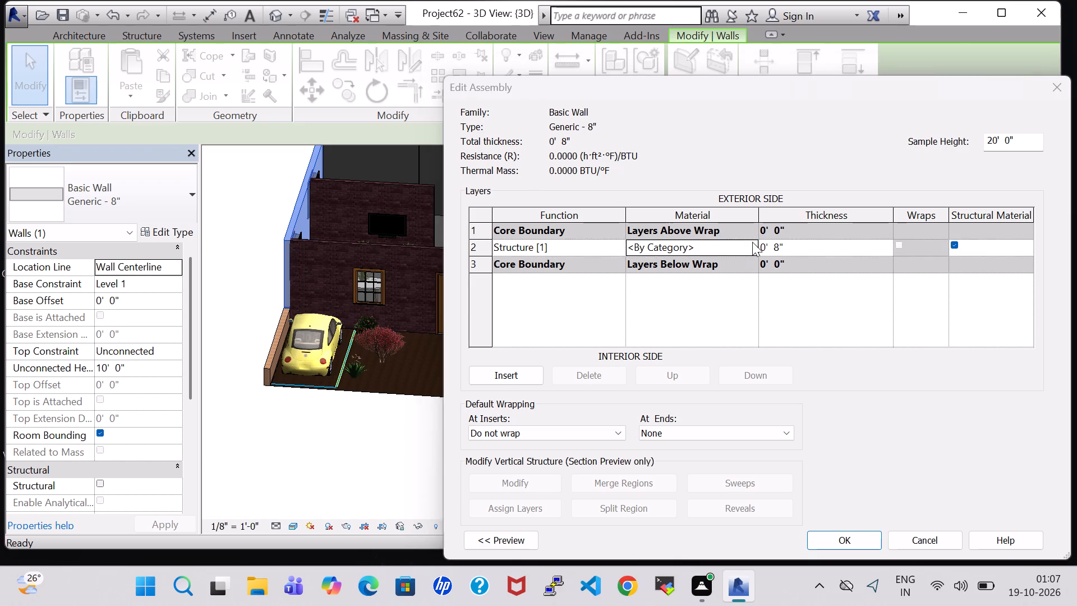
click(494, 490)
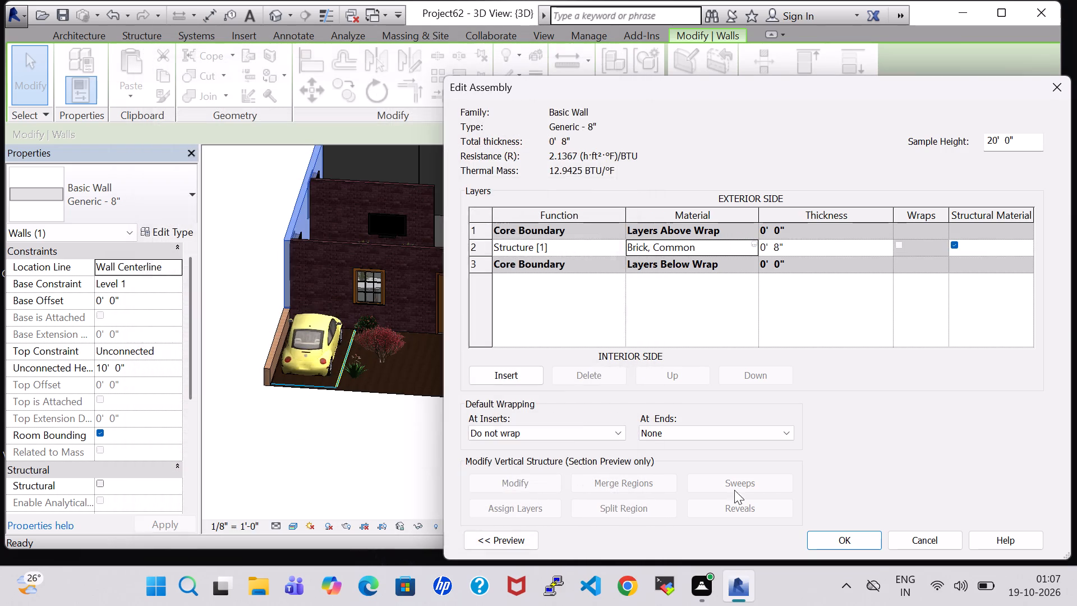
click(849, 536)
click(872, 552)
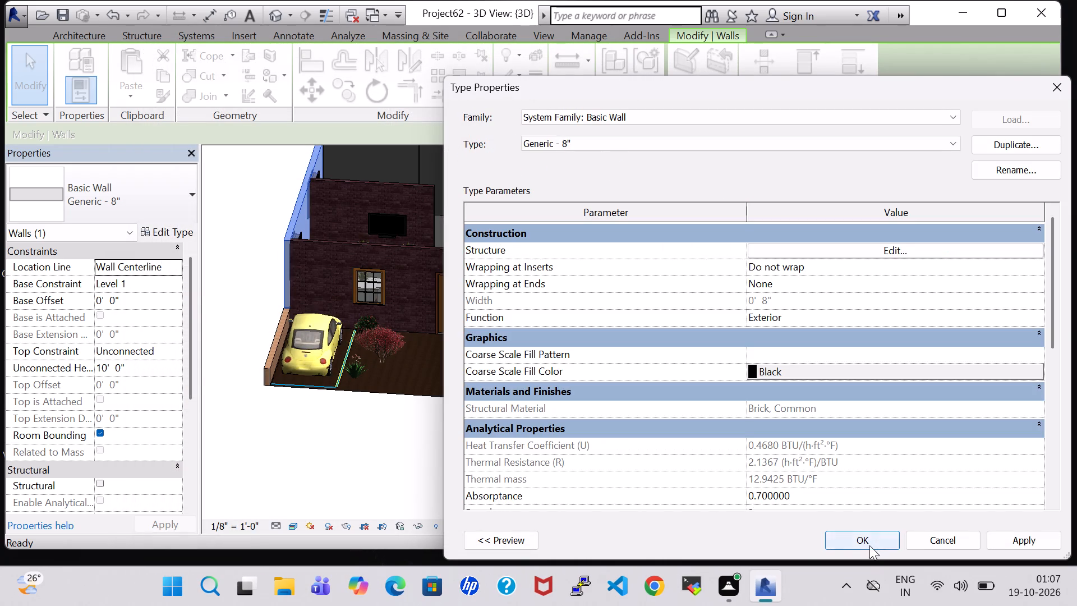
click(868, 544)
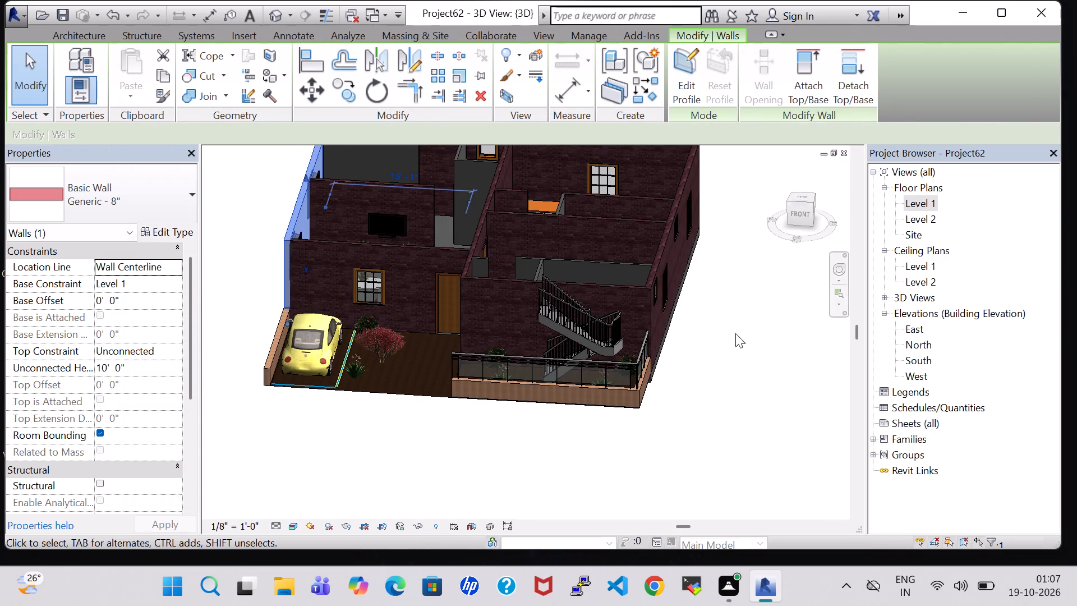
click(735, 333)
Set the structure layer material of the INNER WALL 4" type, used by the partition behind the staircase, to Brick, Common.
middle_drag(735, 333, 729, 377)
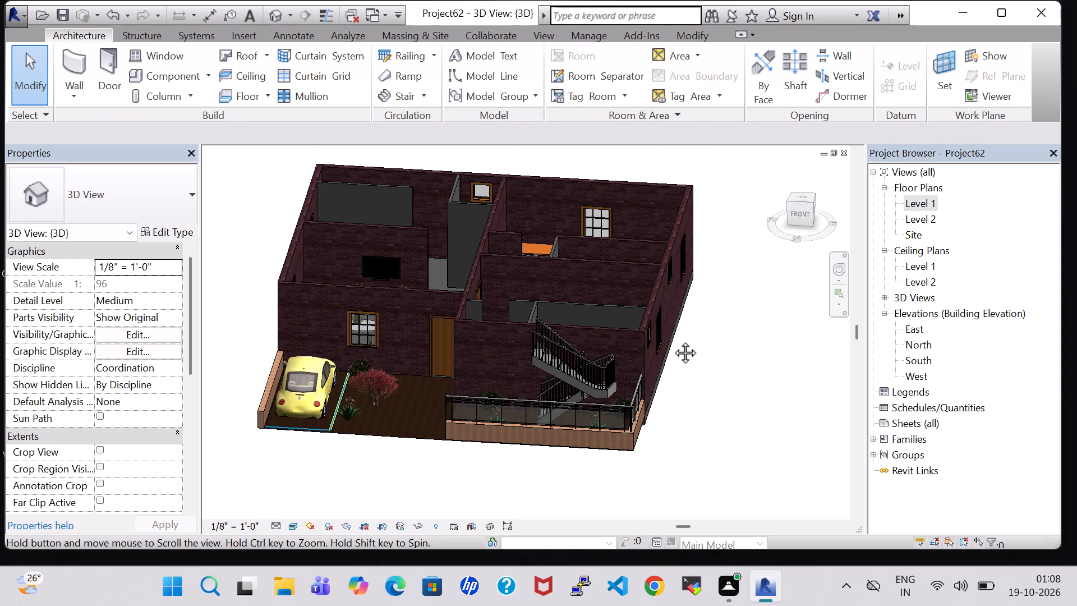
click(586, 304)
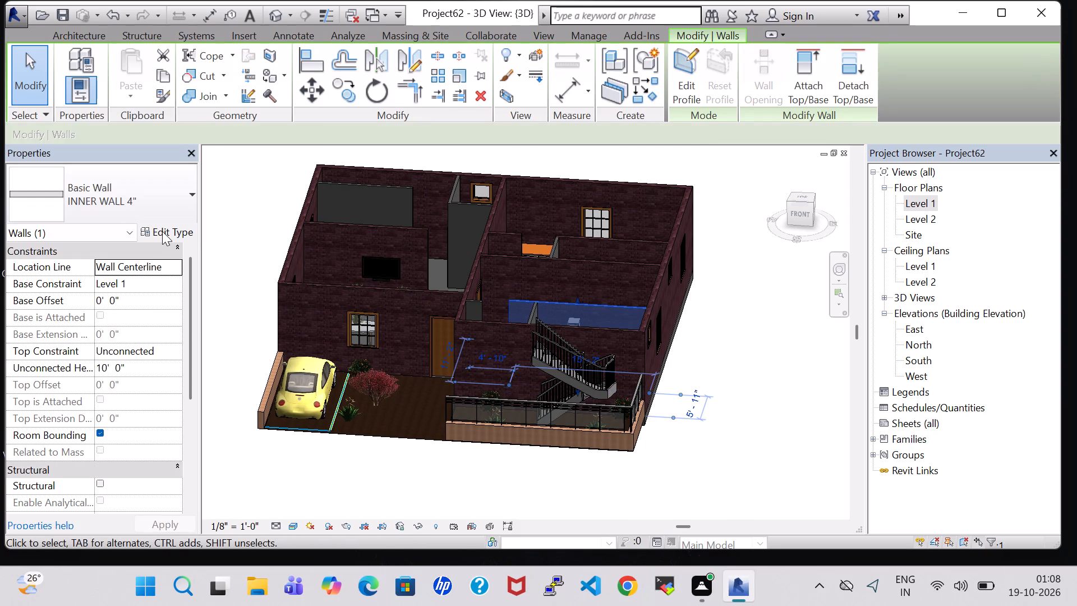
click(161, 230)
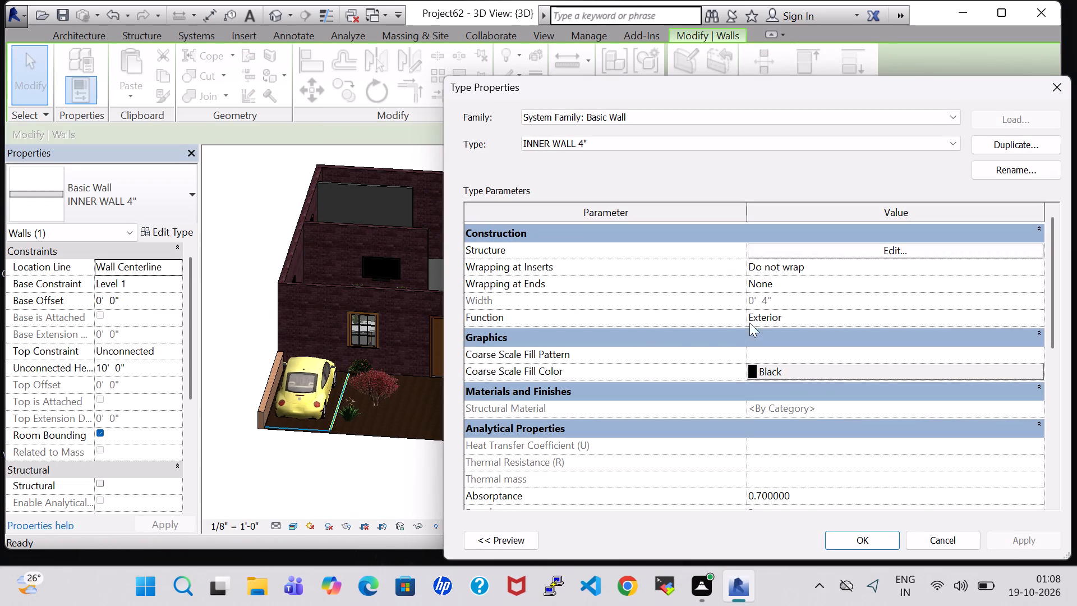
click(901, 251)
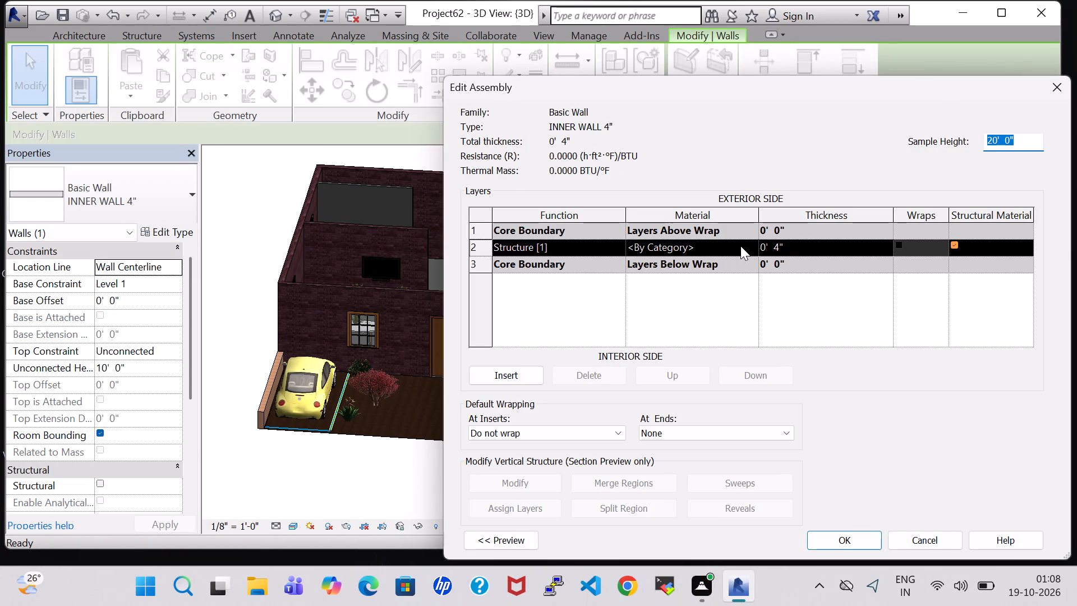
click(754, 244)
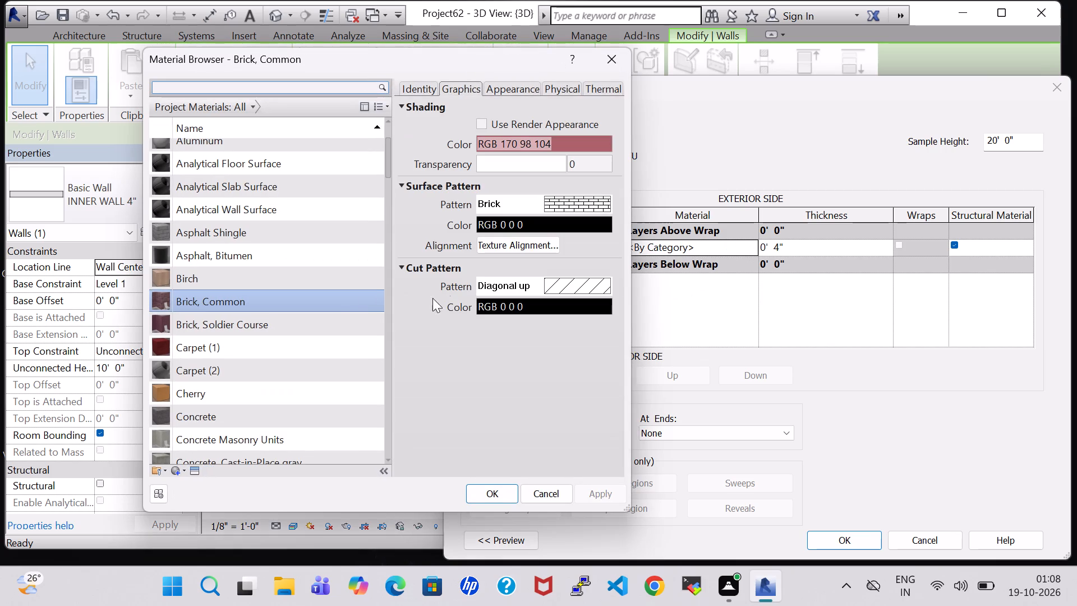
click(480, 494)
click(848, 531)
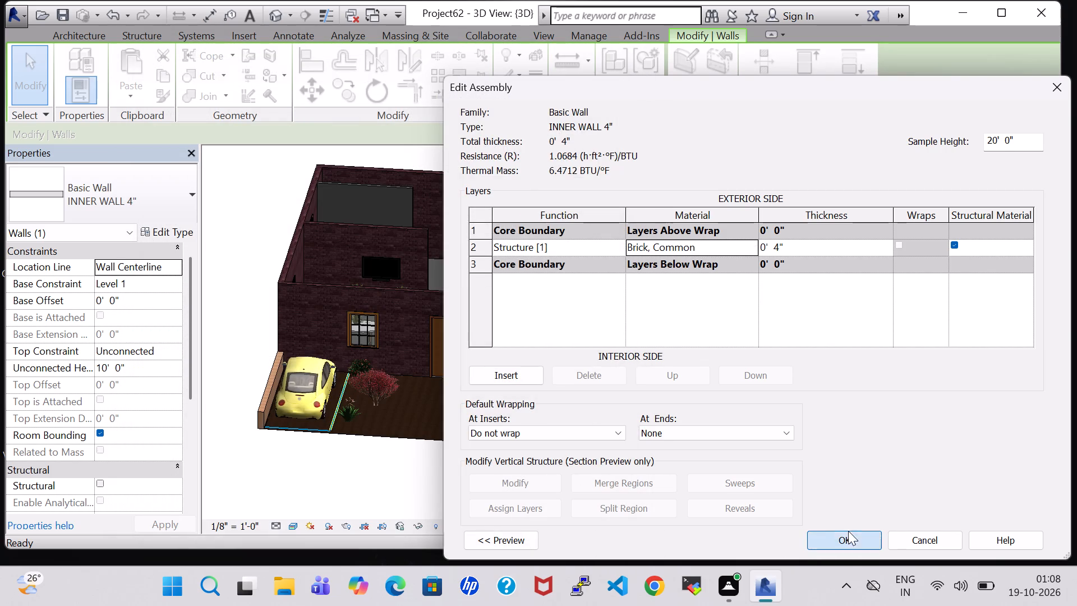
click(857, 531)
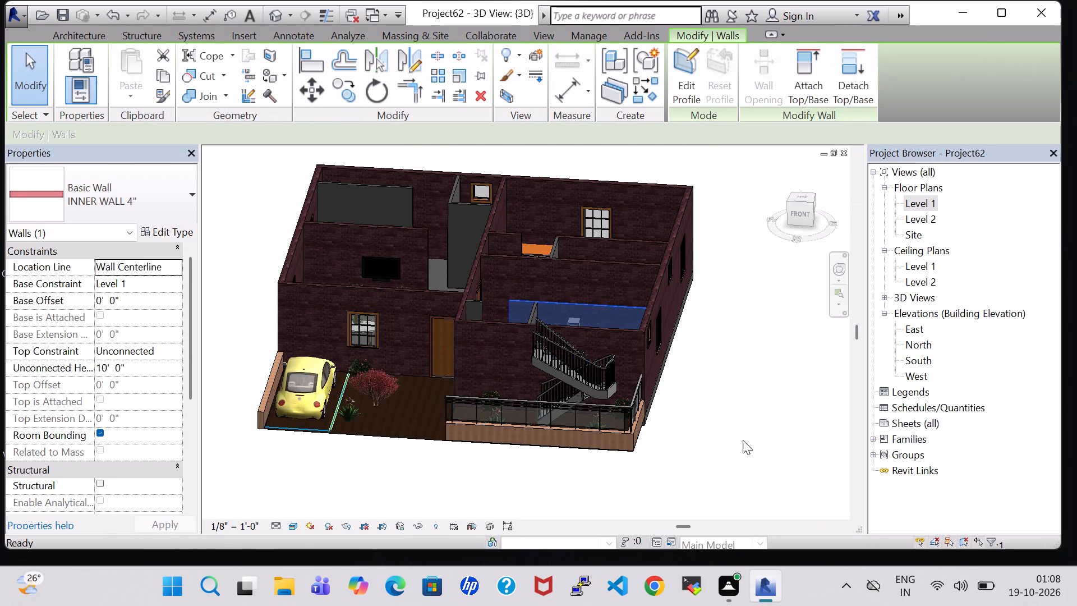
click(742, 383)
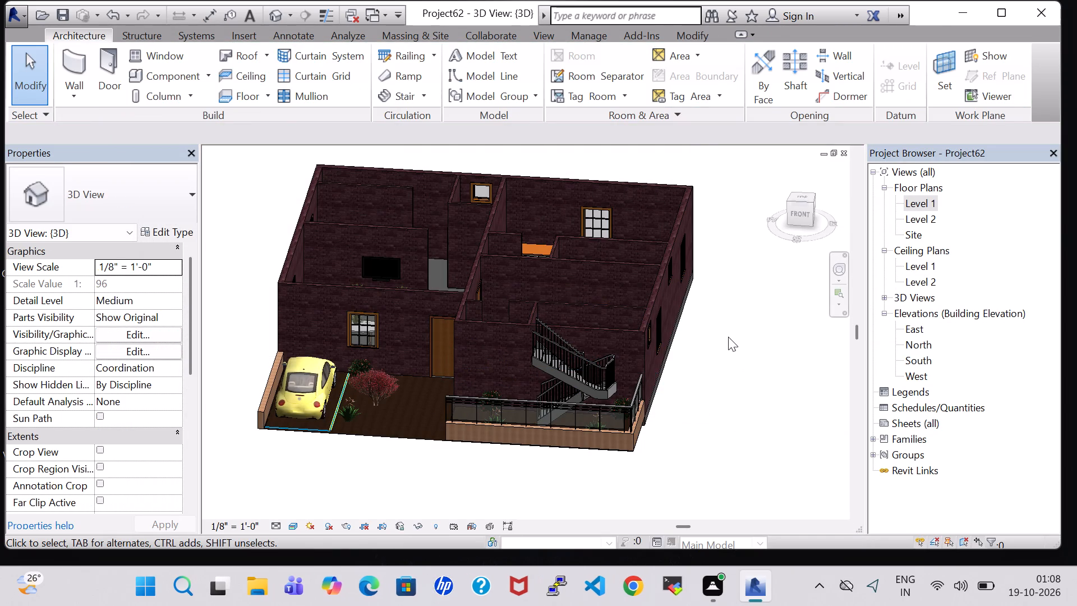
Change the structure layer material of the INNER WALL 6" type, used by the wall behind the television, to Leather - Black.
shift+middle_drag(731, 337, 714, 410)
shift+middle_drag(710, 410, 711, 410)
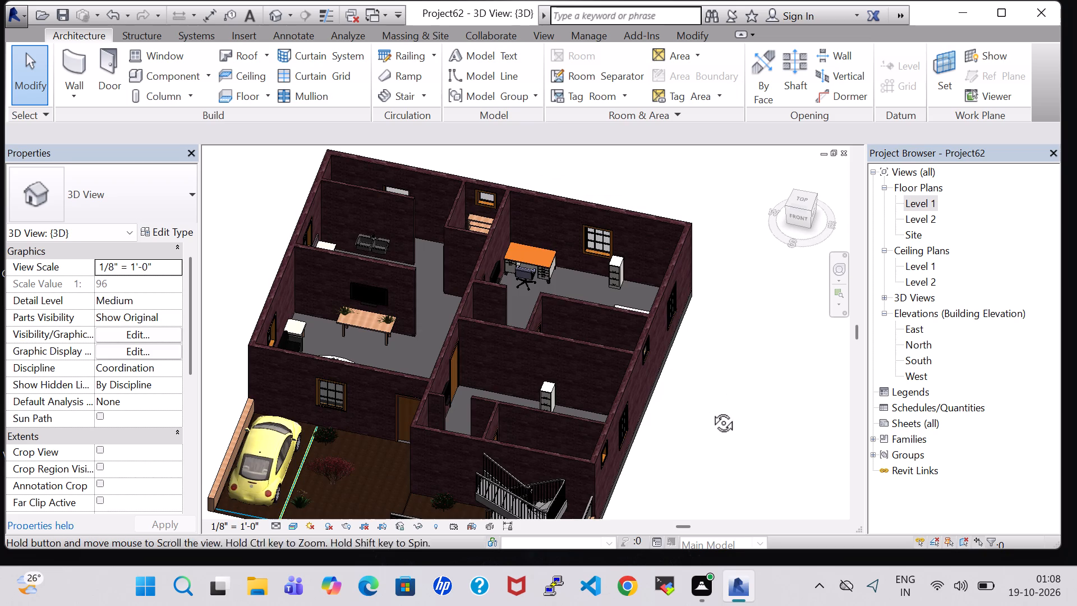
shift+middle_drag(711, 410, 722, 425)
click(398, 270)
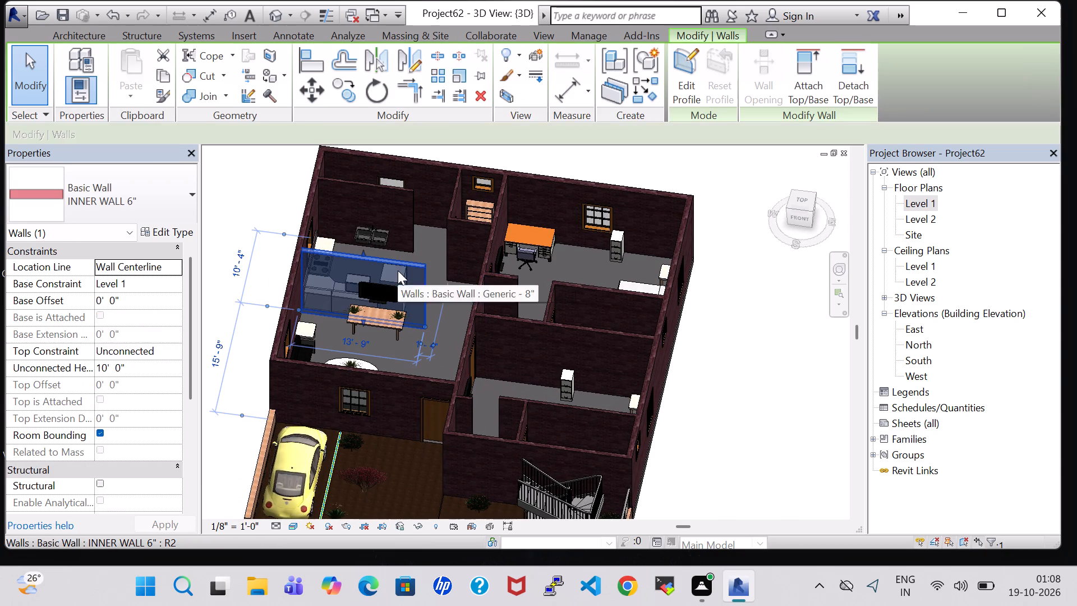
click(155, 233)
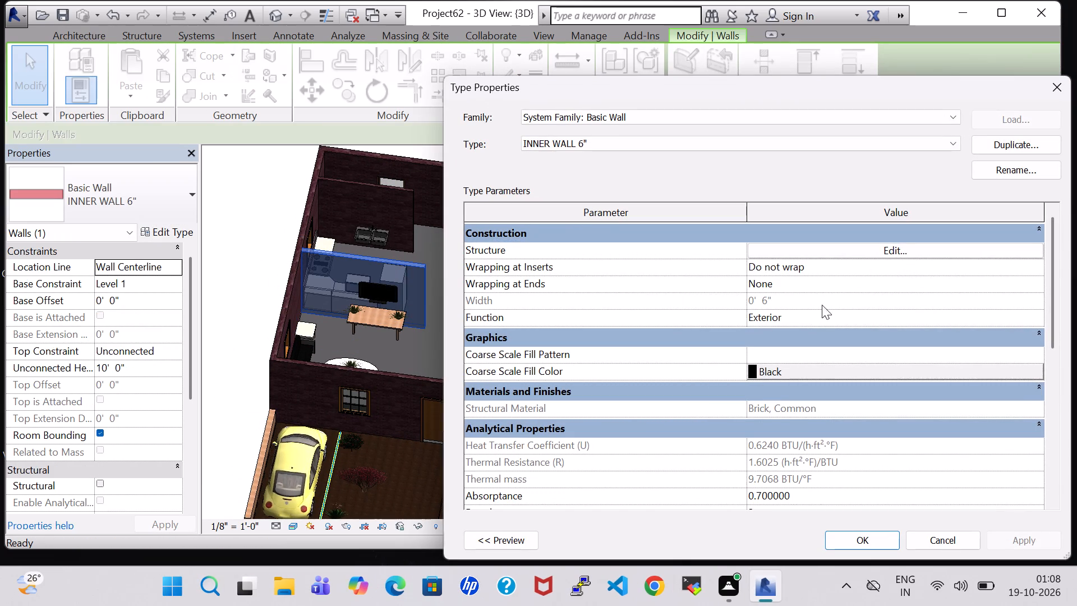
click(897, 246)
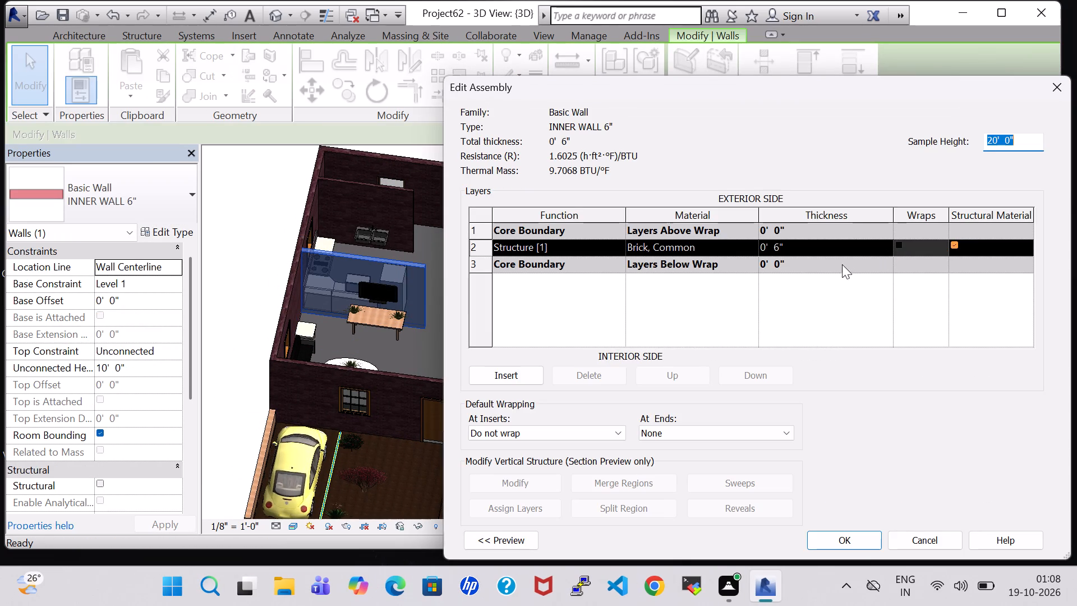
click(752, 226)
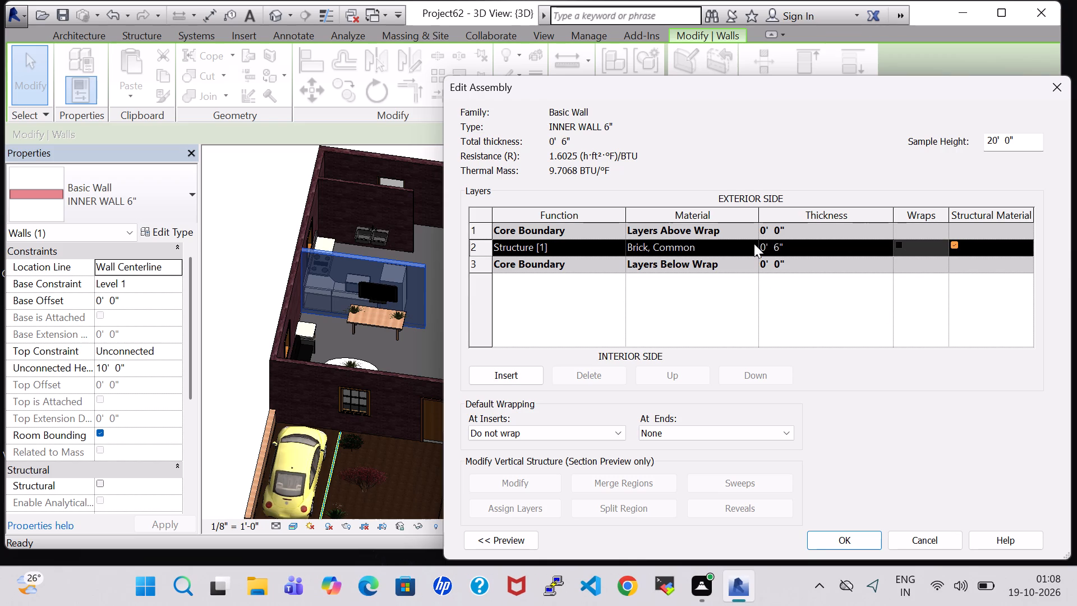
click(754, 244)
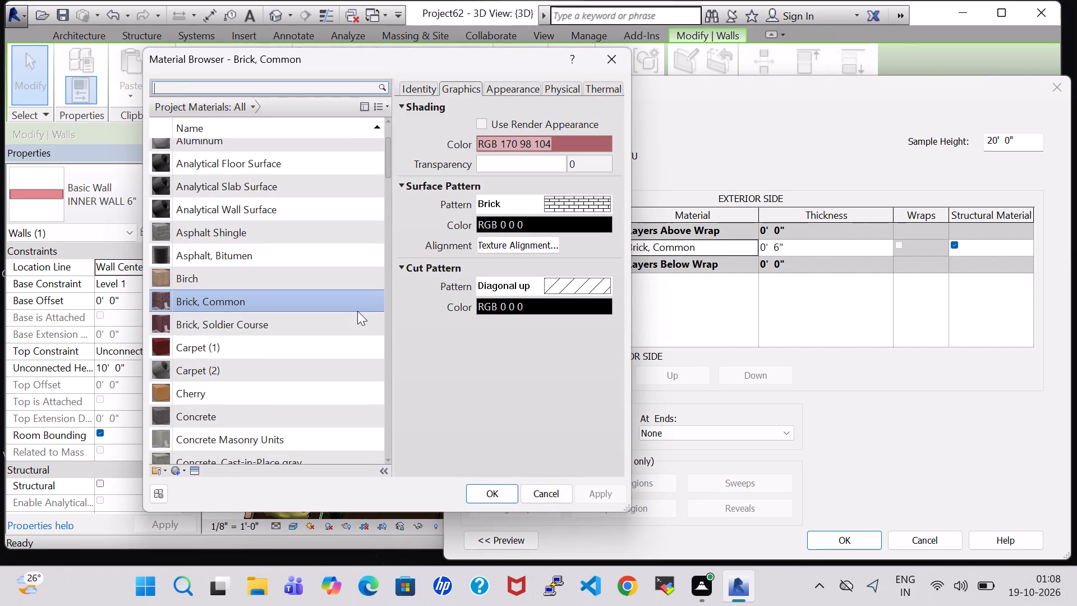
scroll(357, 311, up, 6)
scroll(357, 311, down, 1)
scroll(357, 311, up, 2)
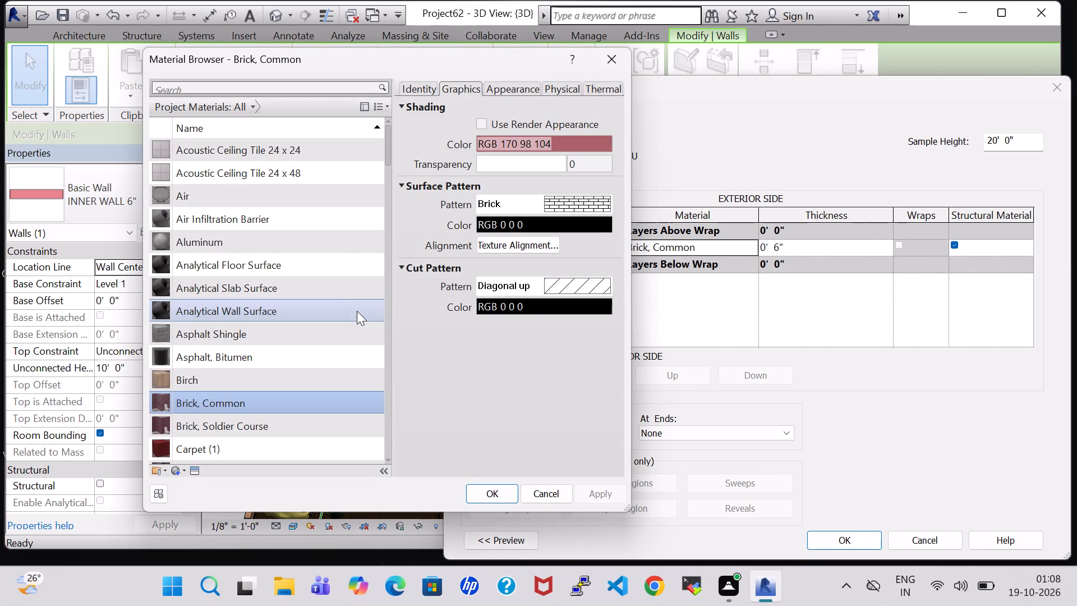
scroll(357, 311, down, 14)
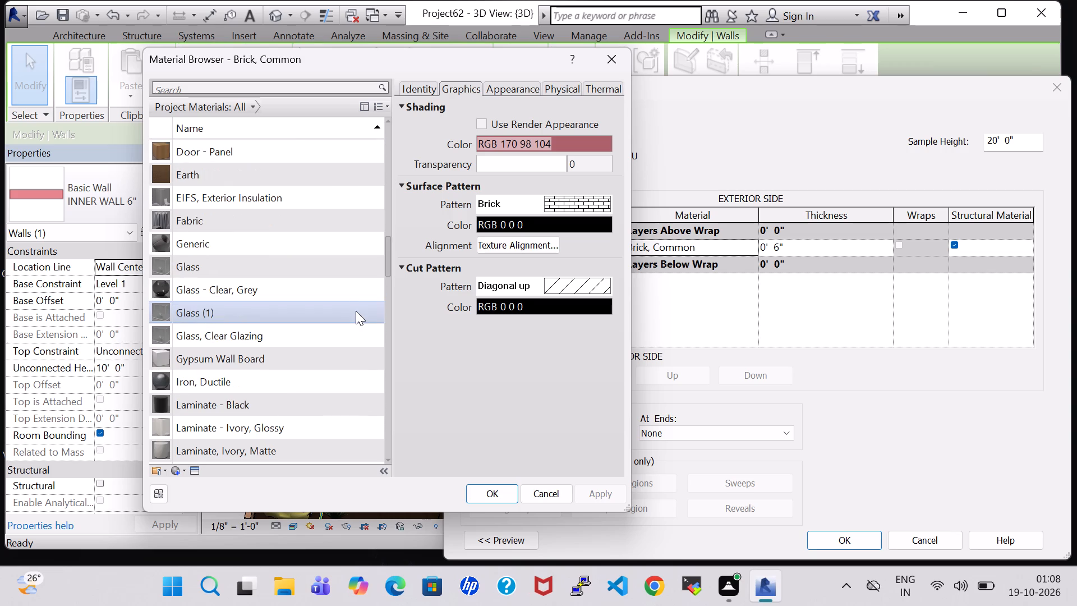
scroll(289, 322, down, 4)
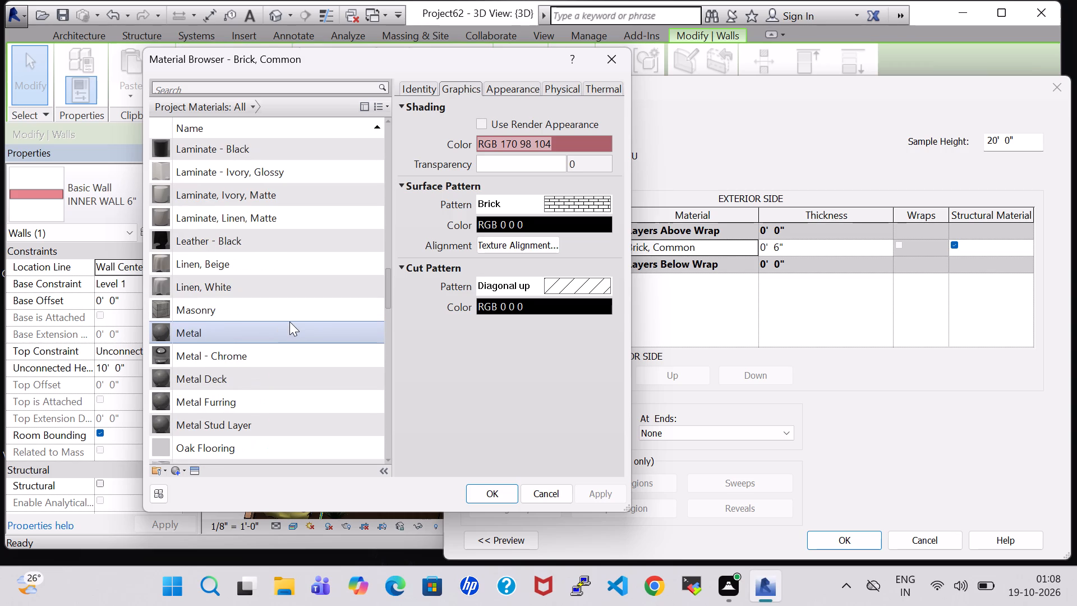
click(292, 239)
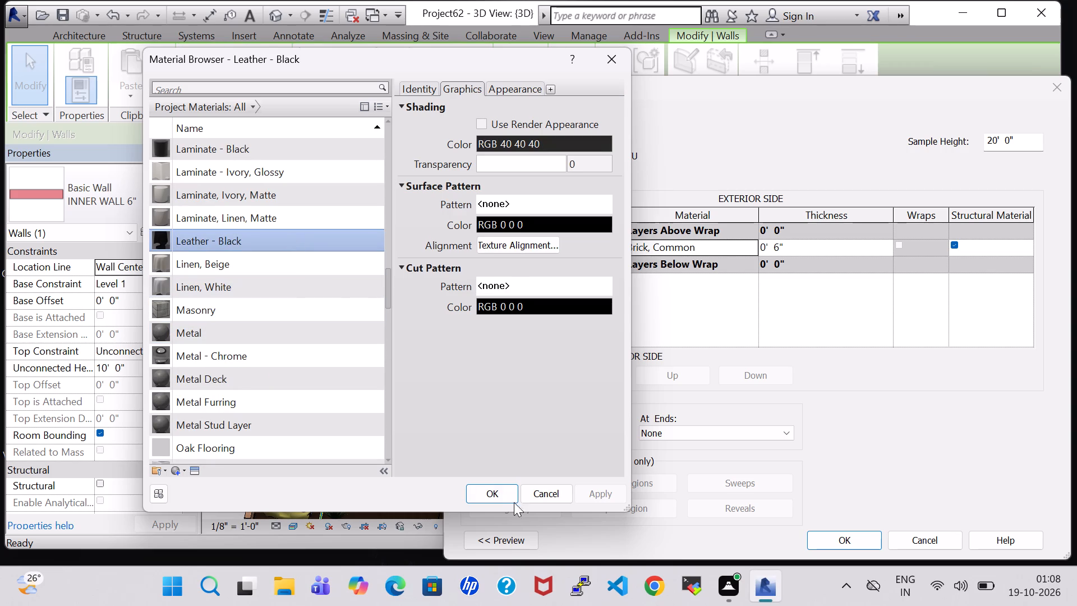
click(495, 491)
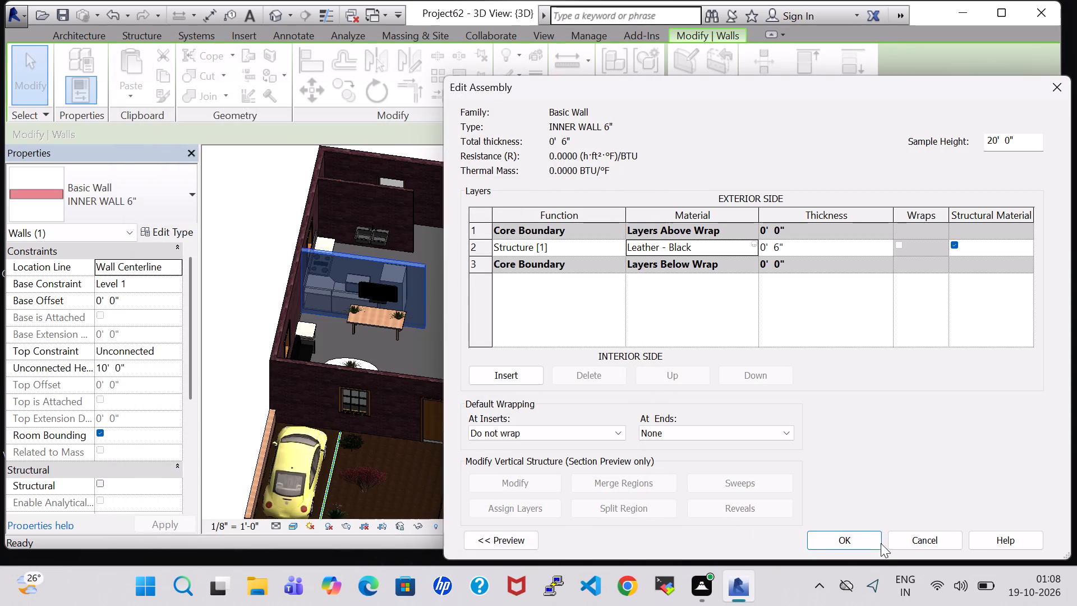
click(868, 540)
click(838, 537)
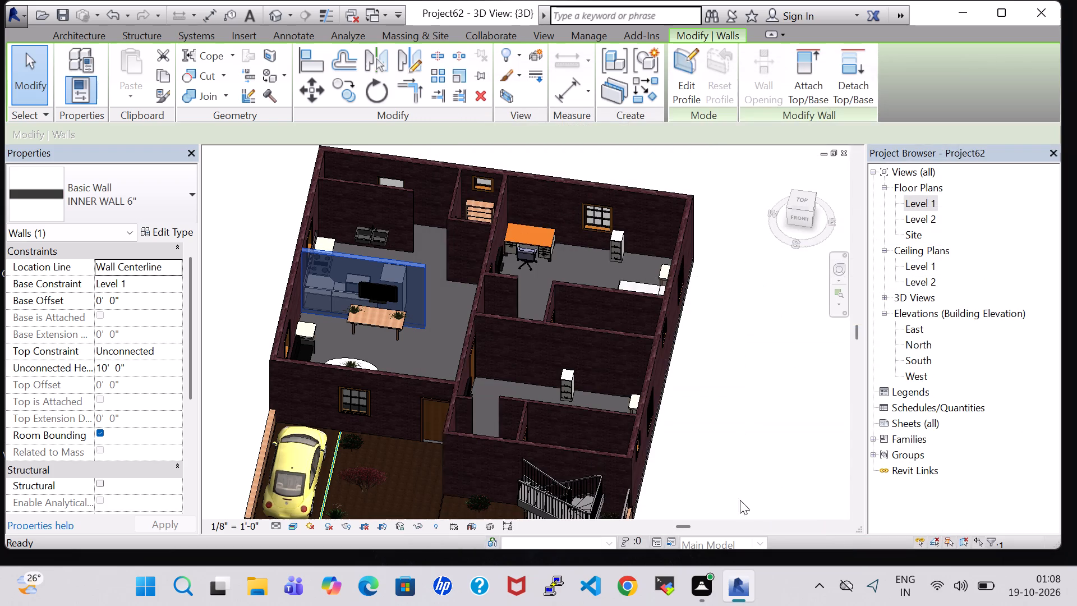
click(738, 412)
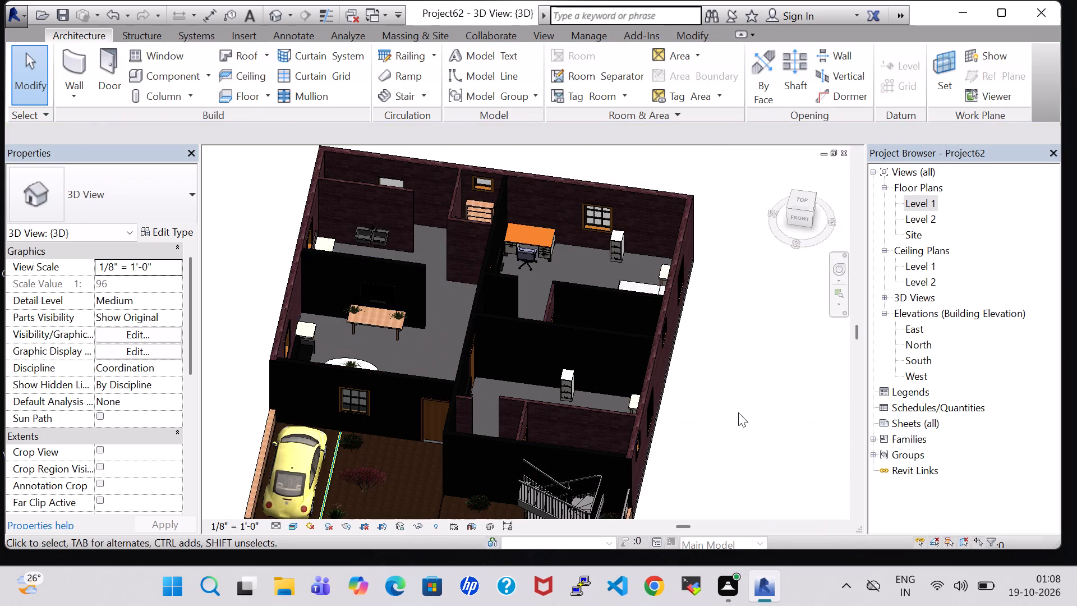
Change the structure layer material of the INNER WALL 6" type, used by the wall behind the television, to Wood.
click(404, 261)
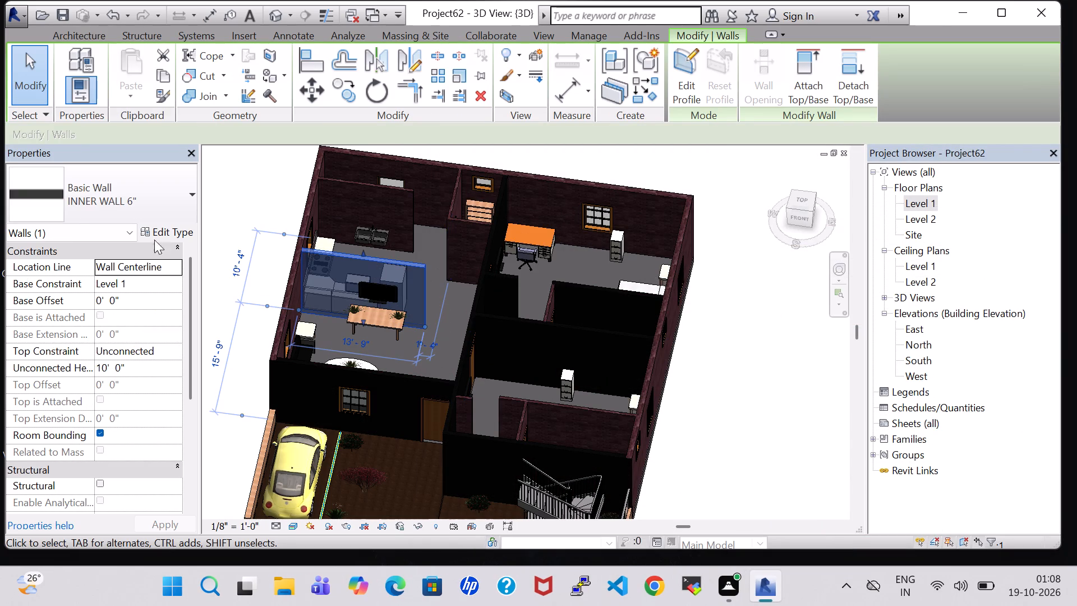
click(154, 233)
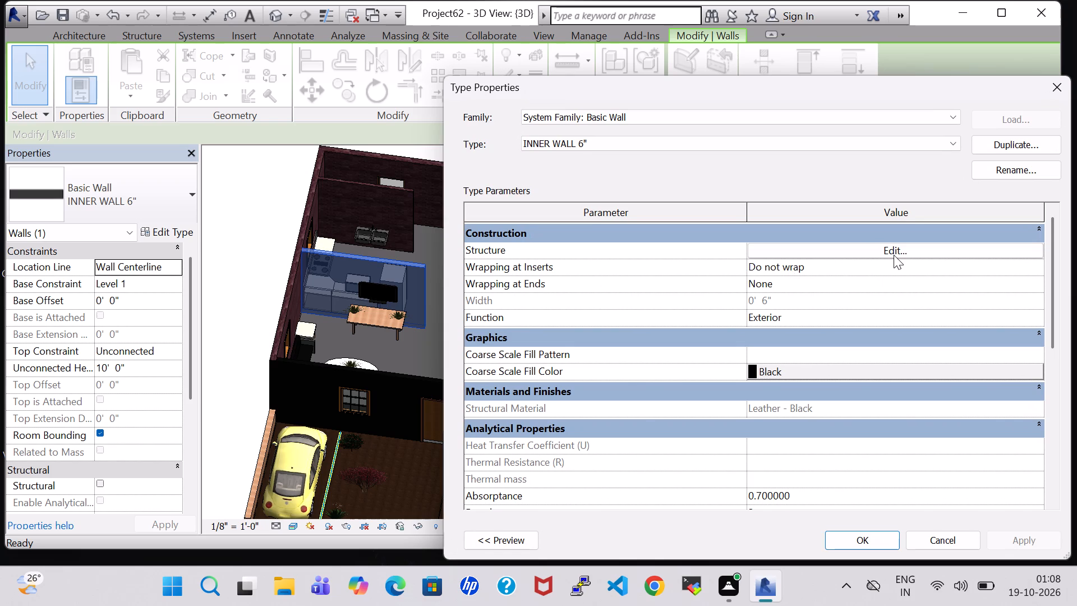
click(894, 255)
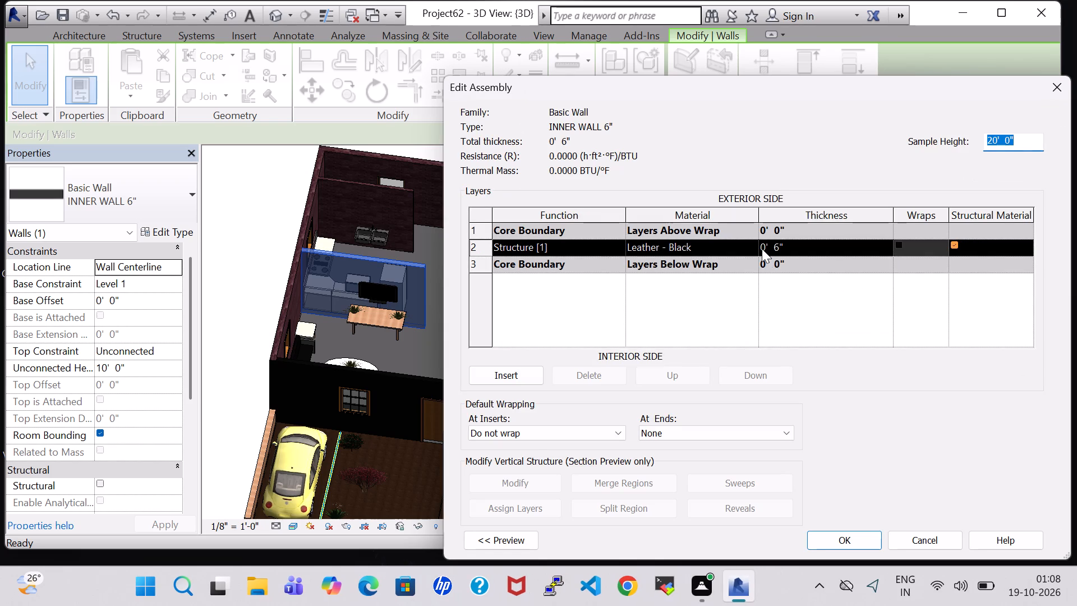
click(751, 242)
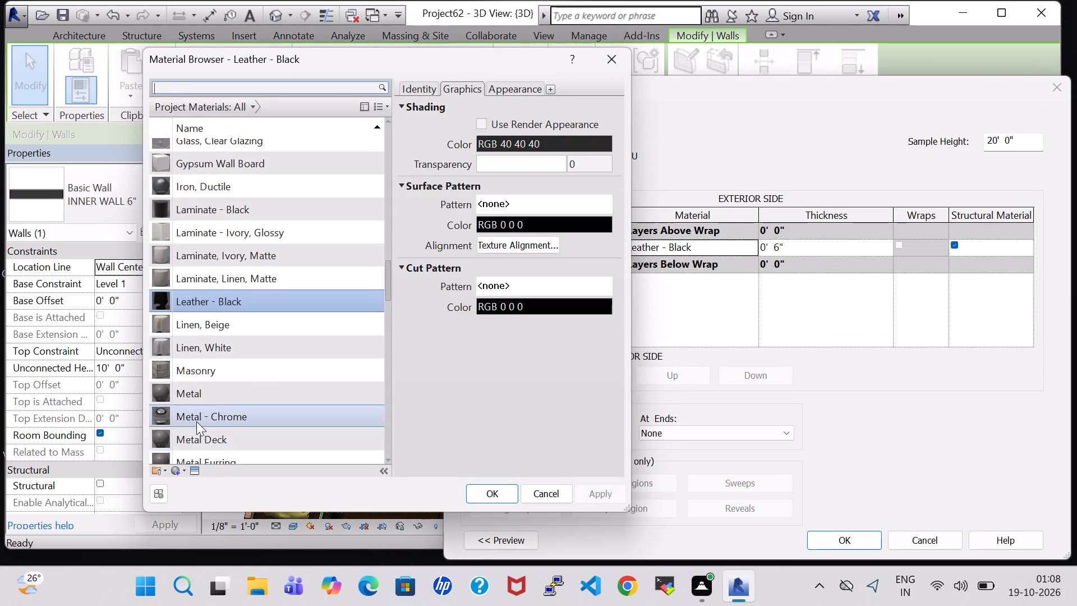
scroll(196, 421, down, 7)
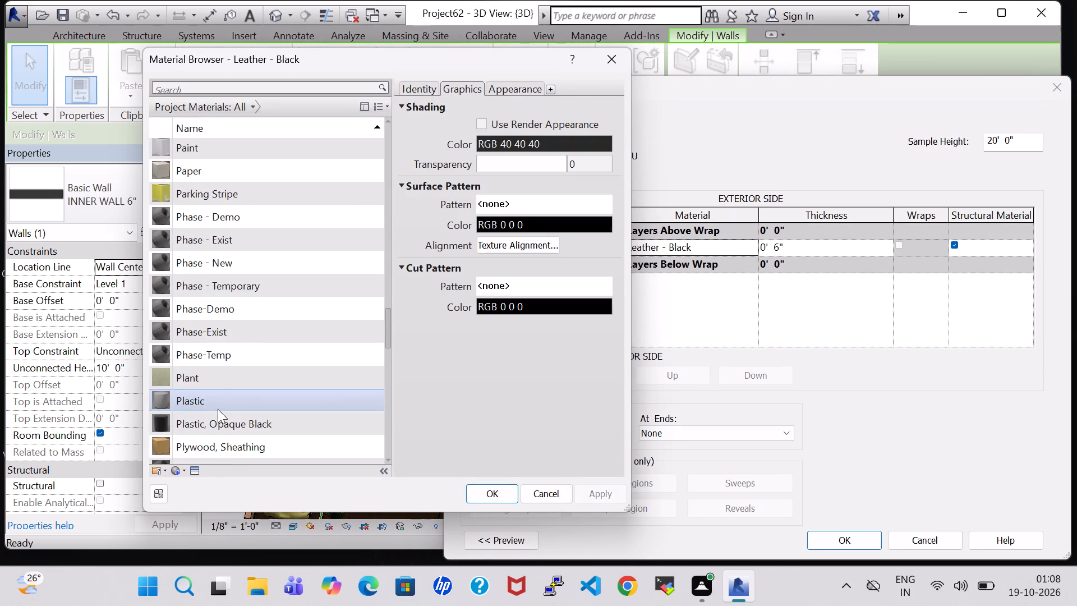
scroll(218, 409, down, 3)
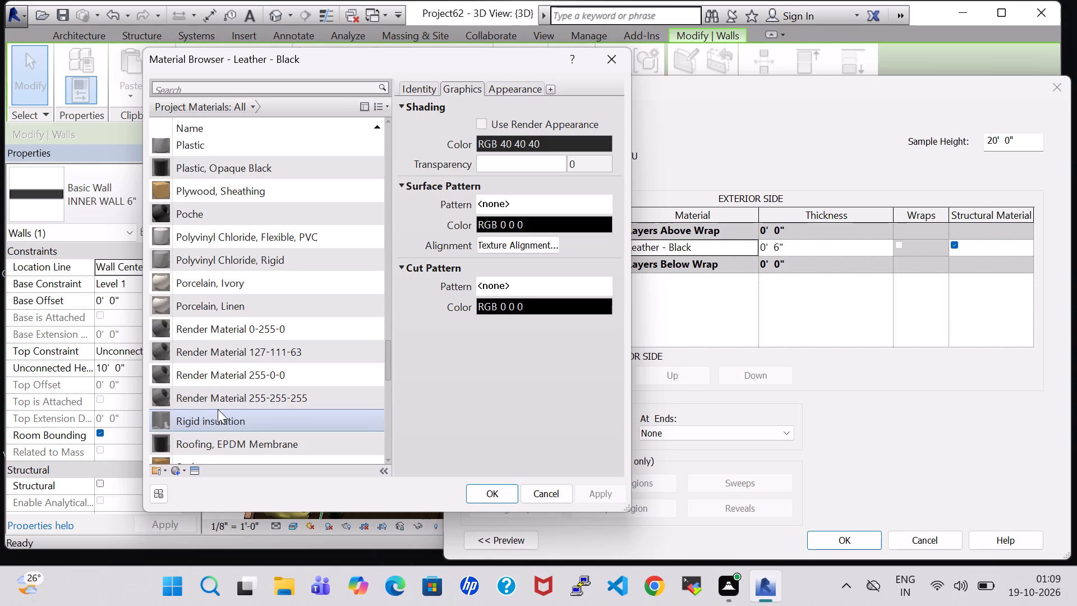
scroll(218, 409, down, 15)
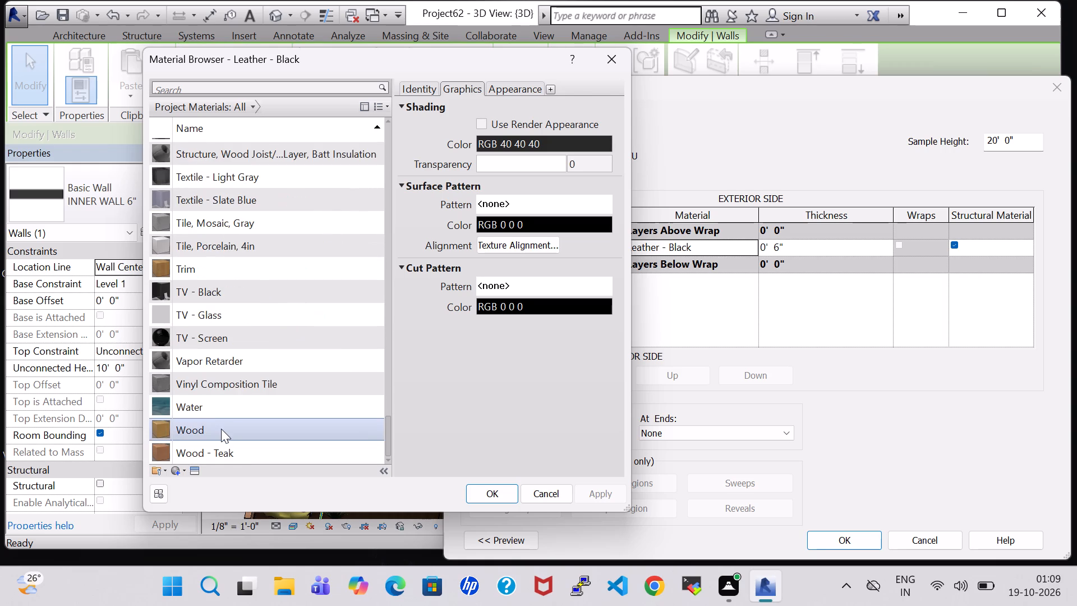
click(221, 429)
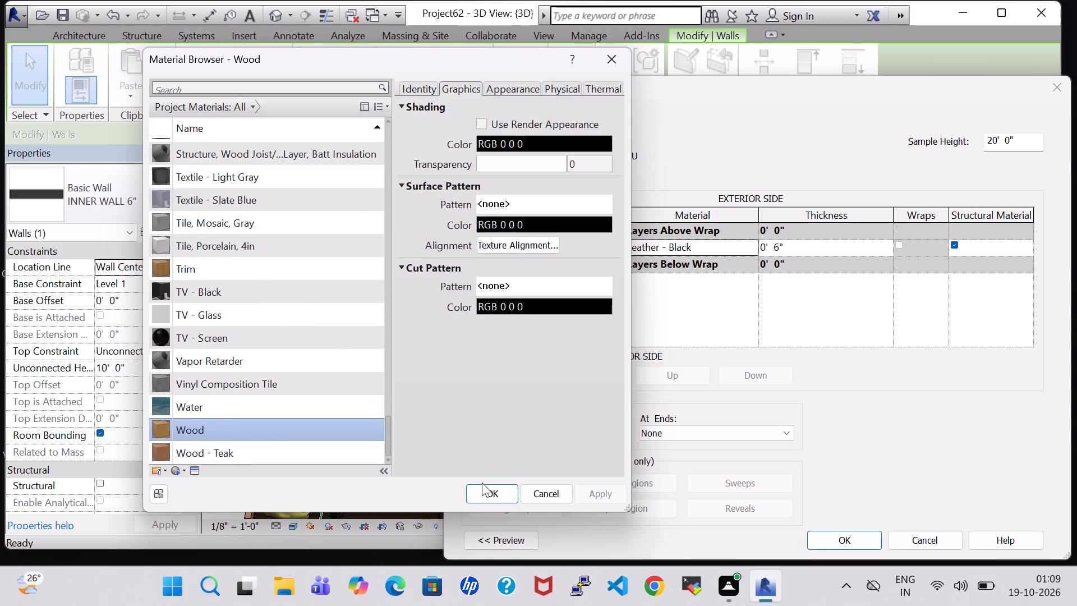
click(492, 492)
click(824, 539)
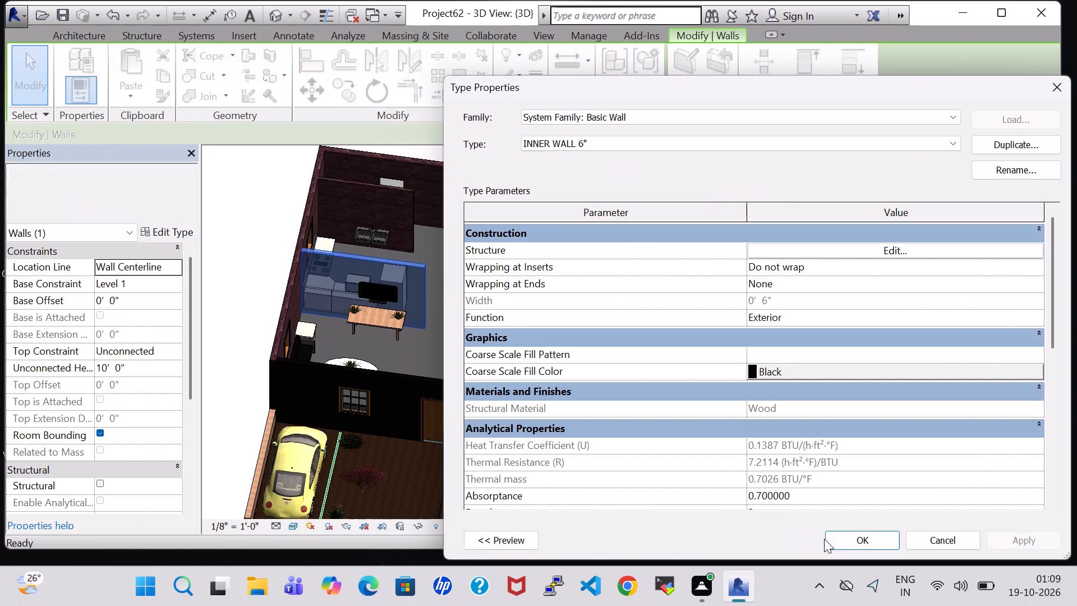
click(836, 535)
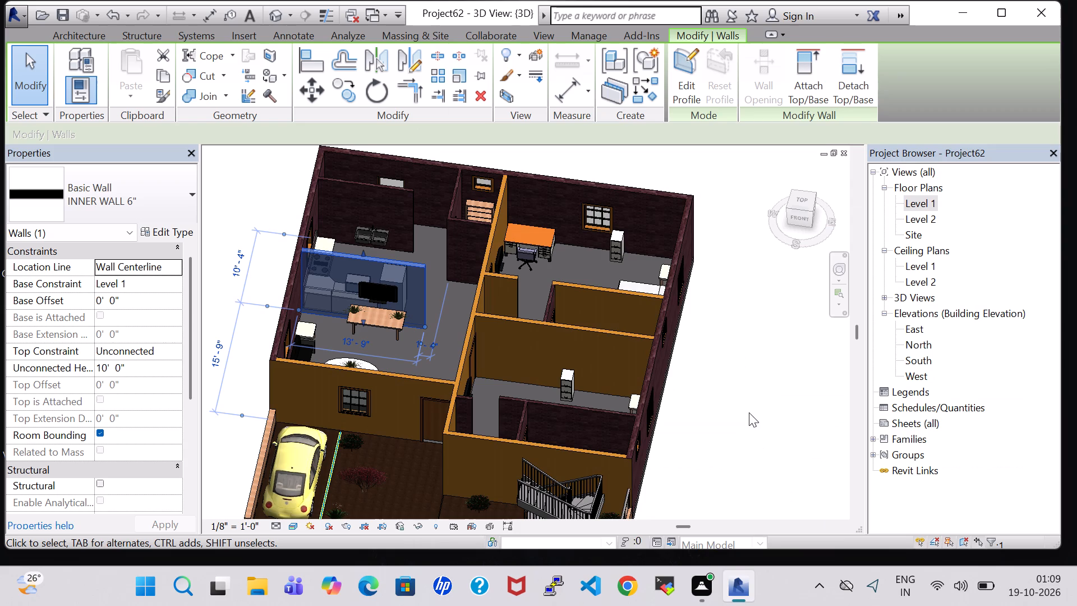
Set the structure layer material of the INNER WALL 6" type, used by the bedroom partition, to Brick, Common.
click(504, 322)
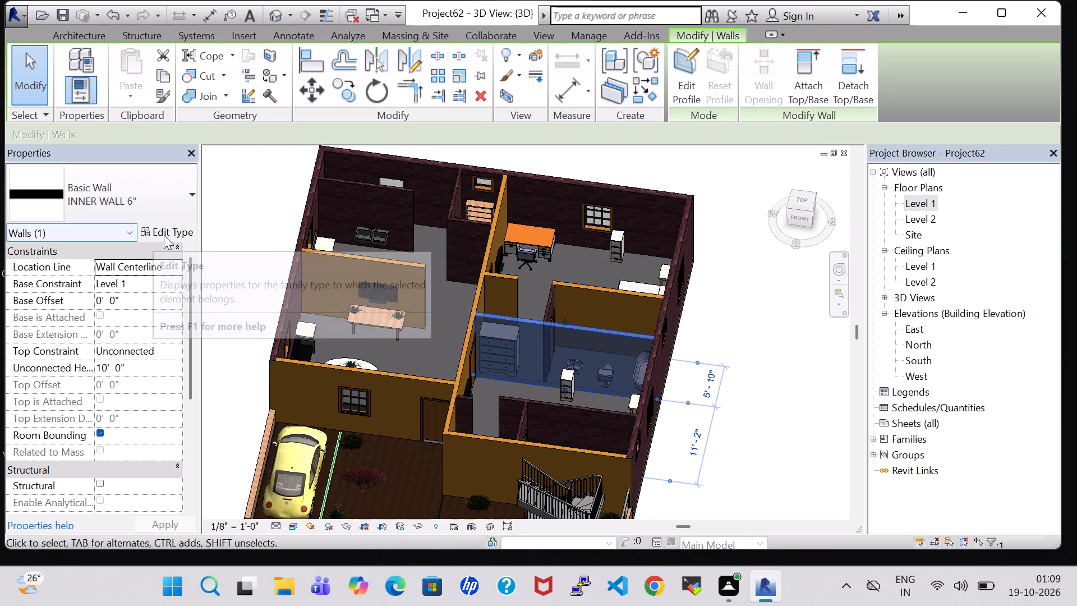
click(164, 235)
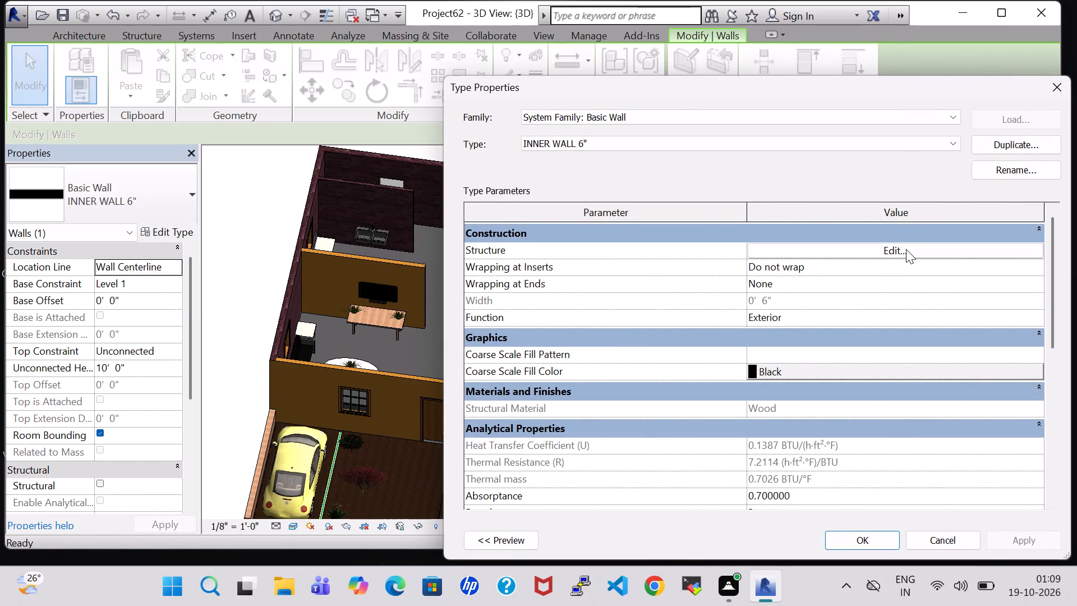
click(906, 249)
click(752, 243)
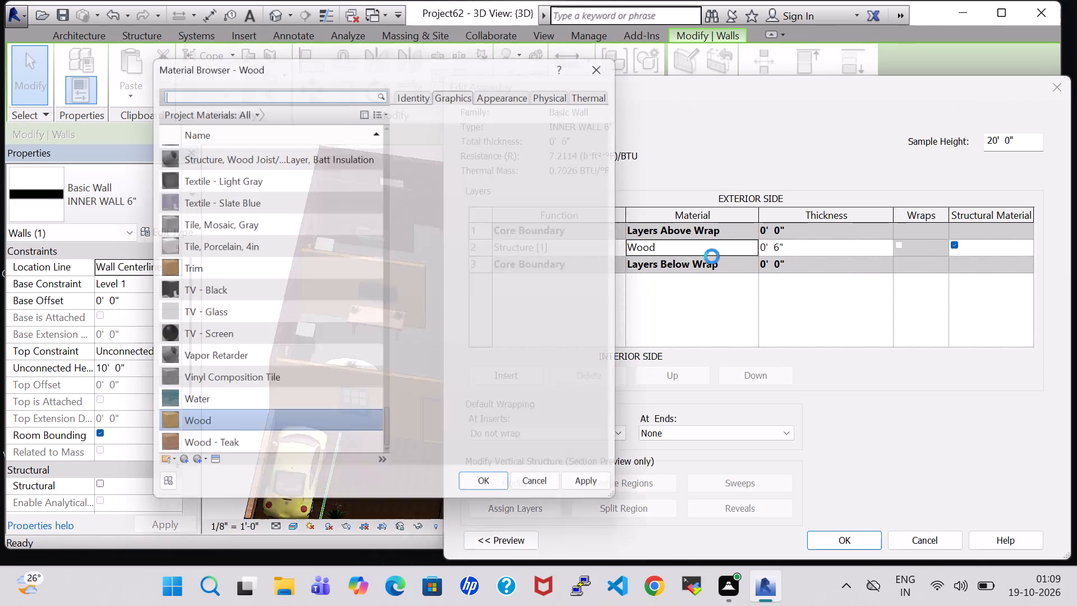
scroll(225, 322, up, 20)
scroll(225, 322, up, 5)
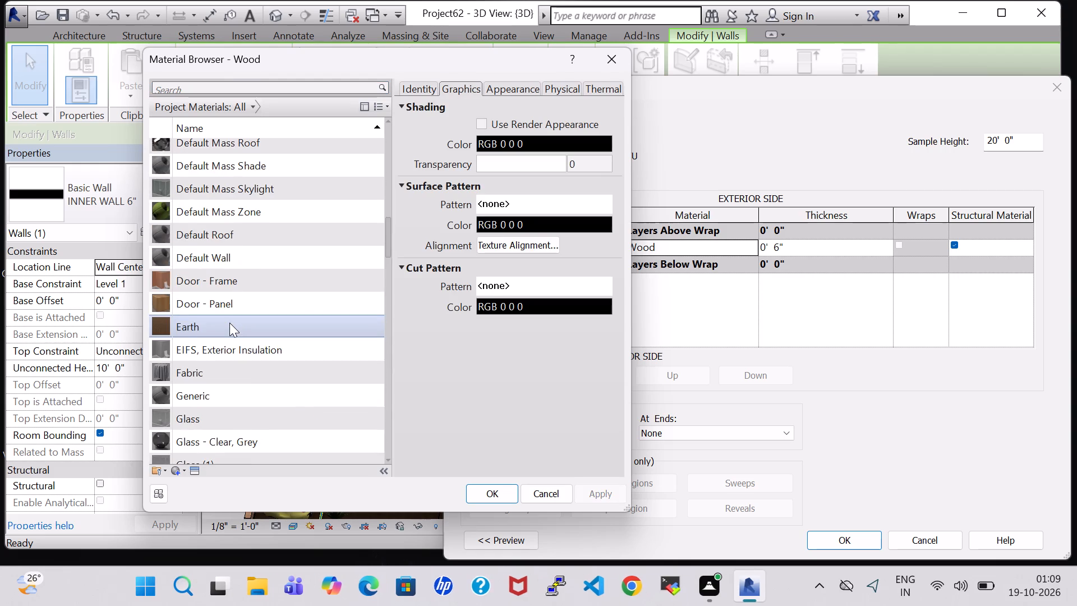
scroll(229, 323, up, 5)
click(229, 310)
key(b)
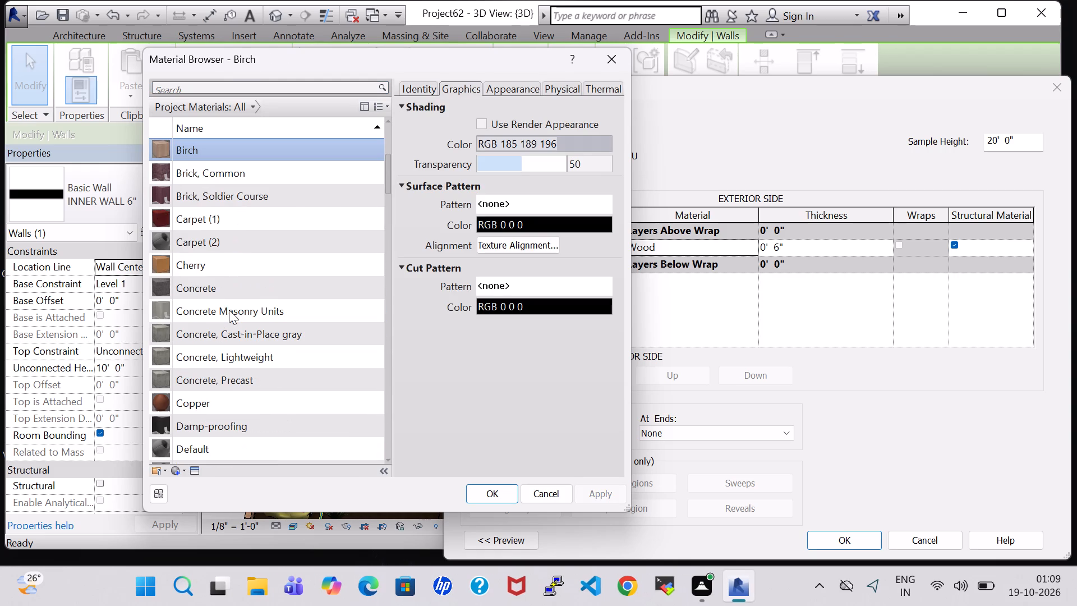
click(231, 170)
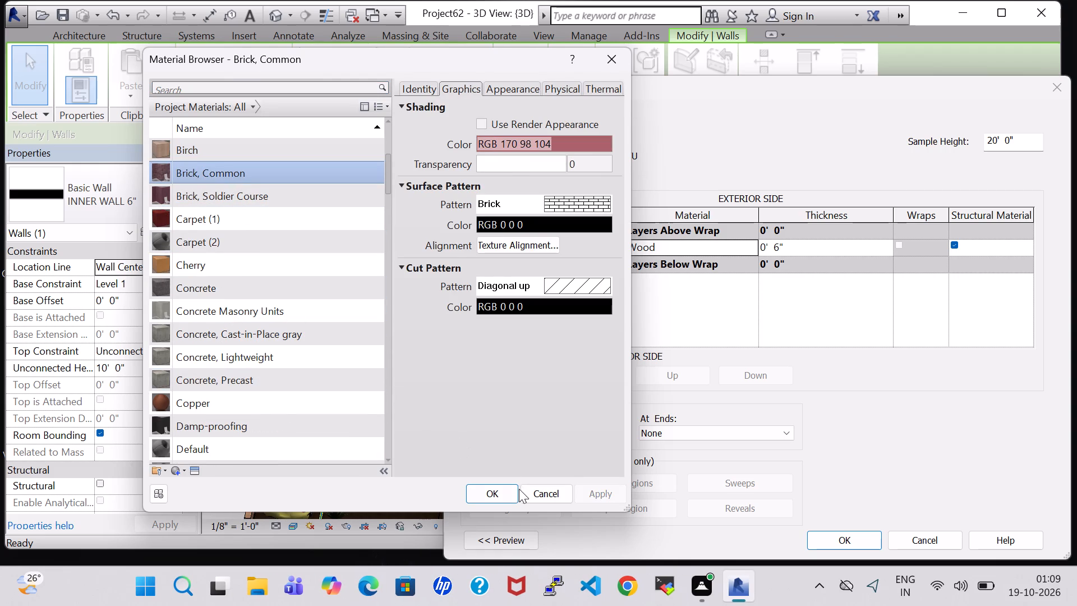
click(505, 494)
click(832, 548)
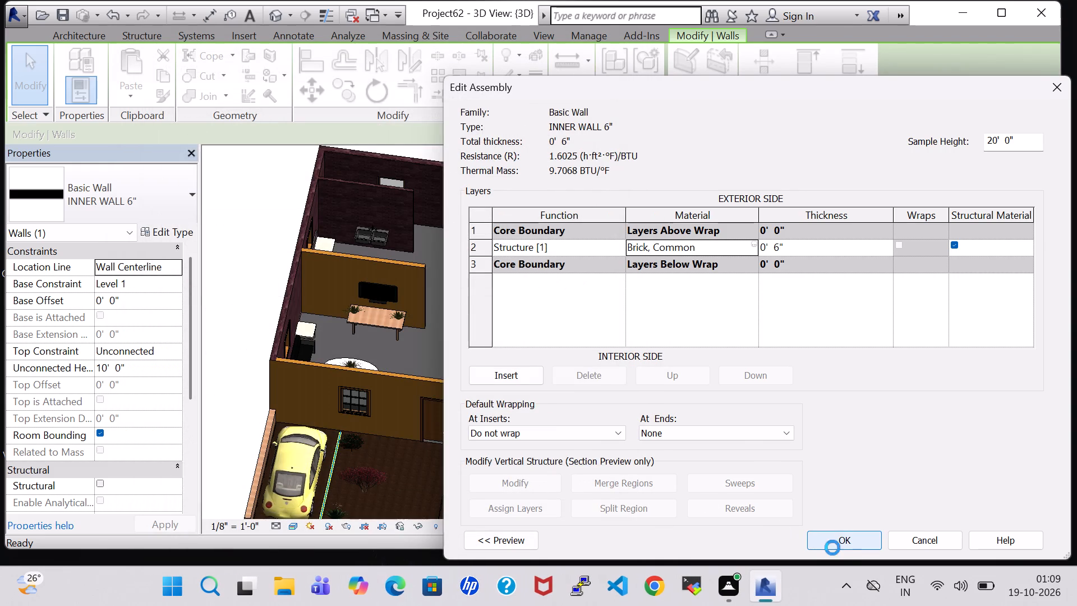
click(854, 548)
click(725, 374)
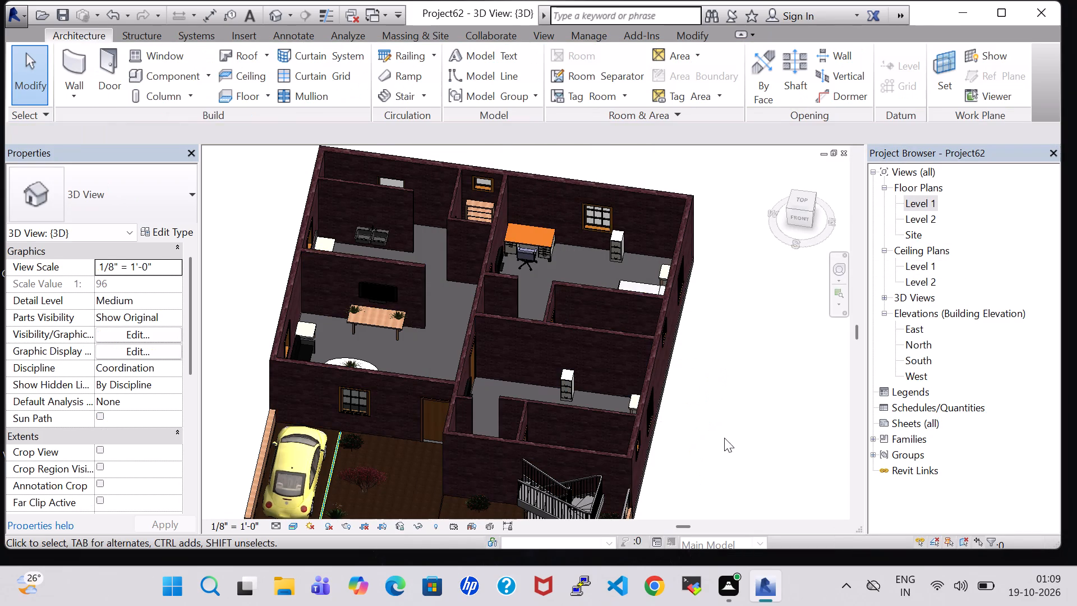
Set the structure layer material of the low front boundary wall's Generic - 2' type to Carpet (1).
middle_drag(719, 462, 716, 350)
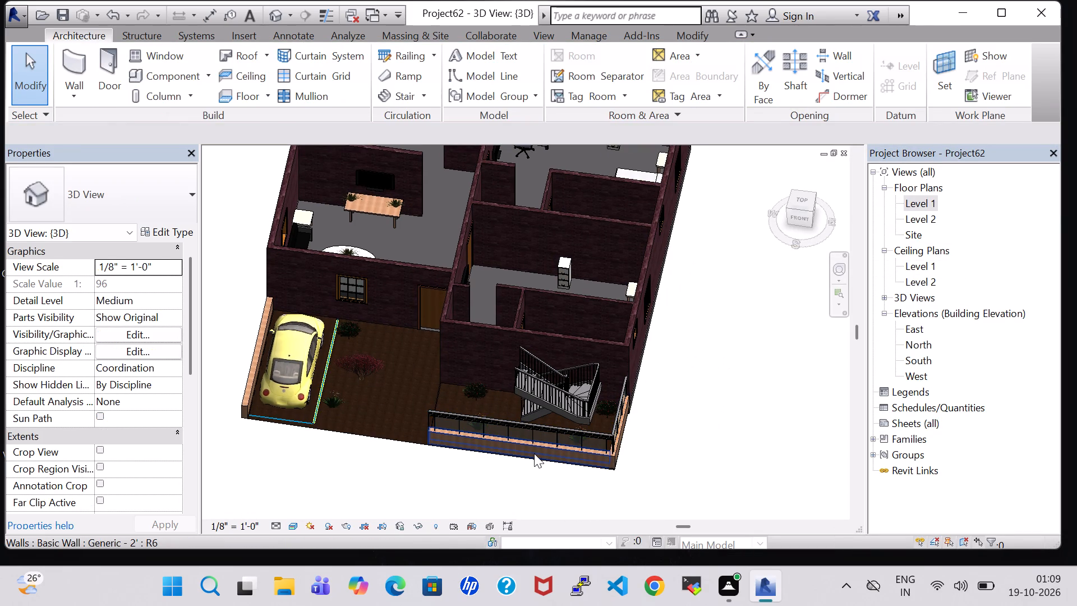
click(534, 453)
click(154, 233)
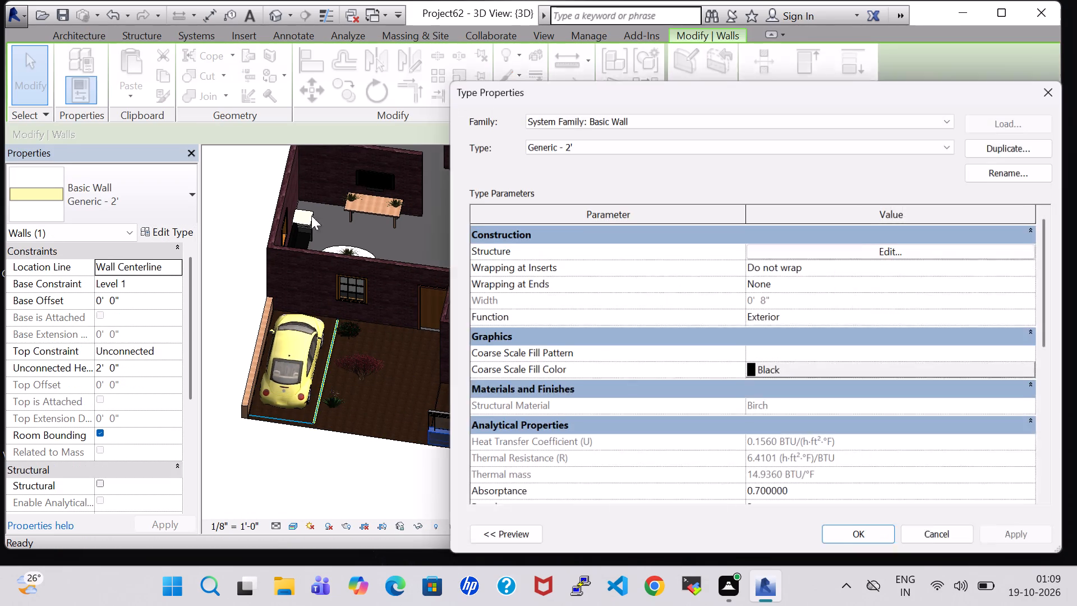
click(827, 245)
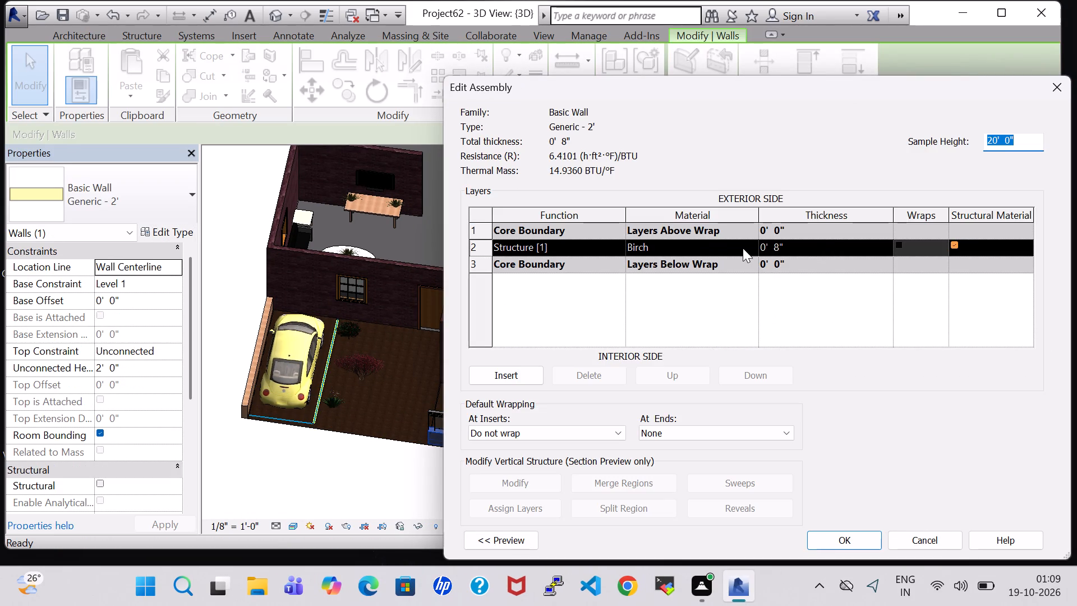
click(752, 246)
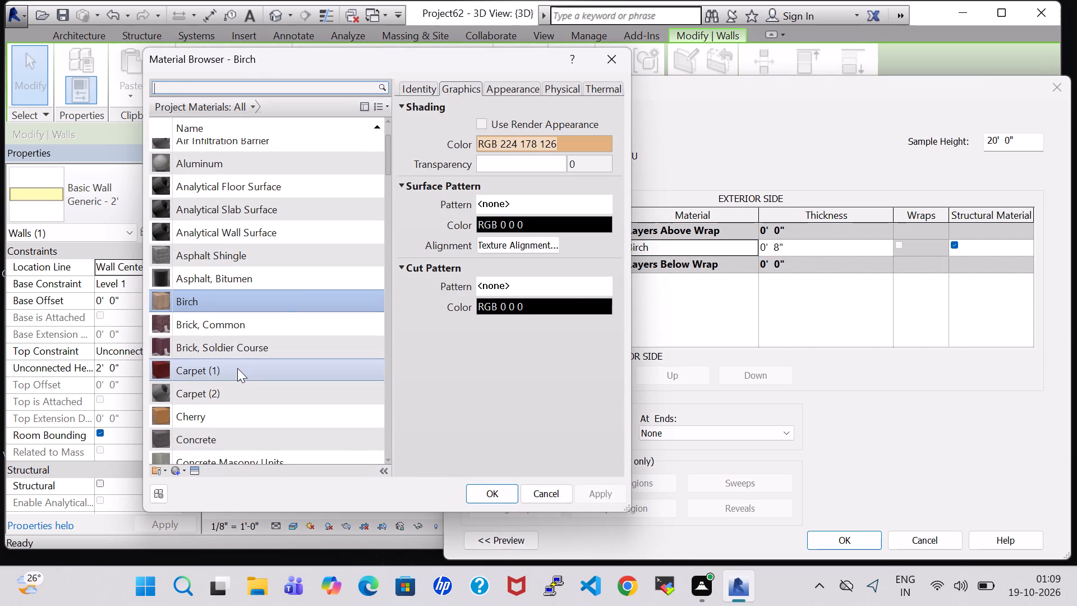
click(237, 368)
click(510, 485)
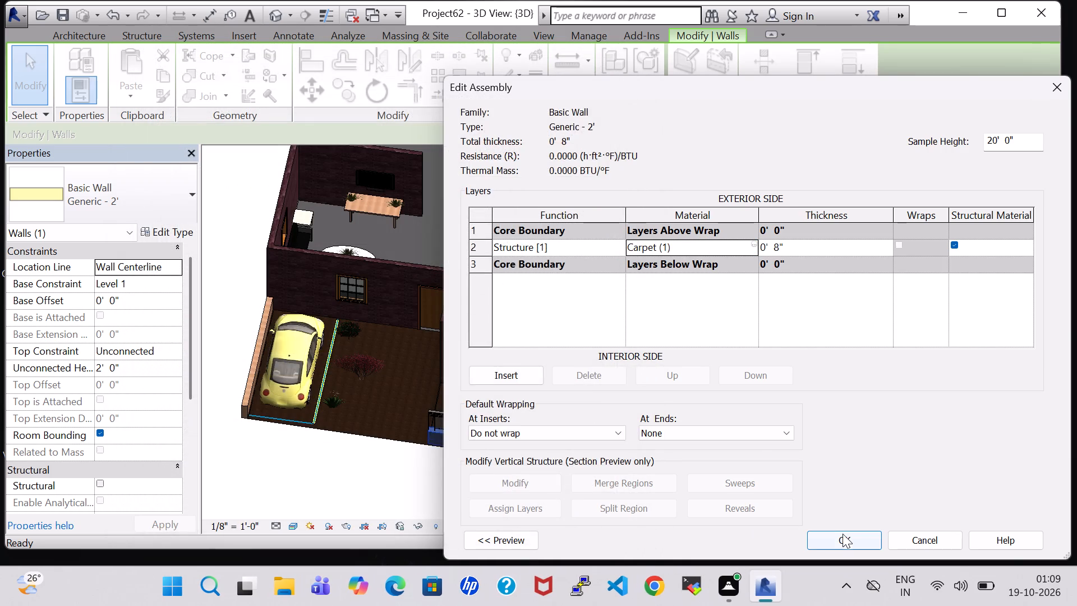
click(843, 534)
click(833, 533)
click(711, 485)
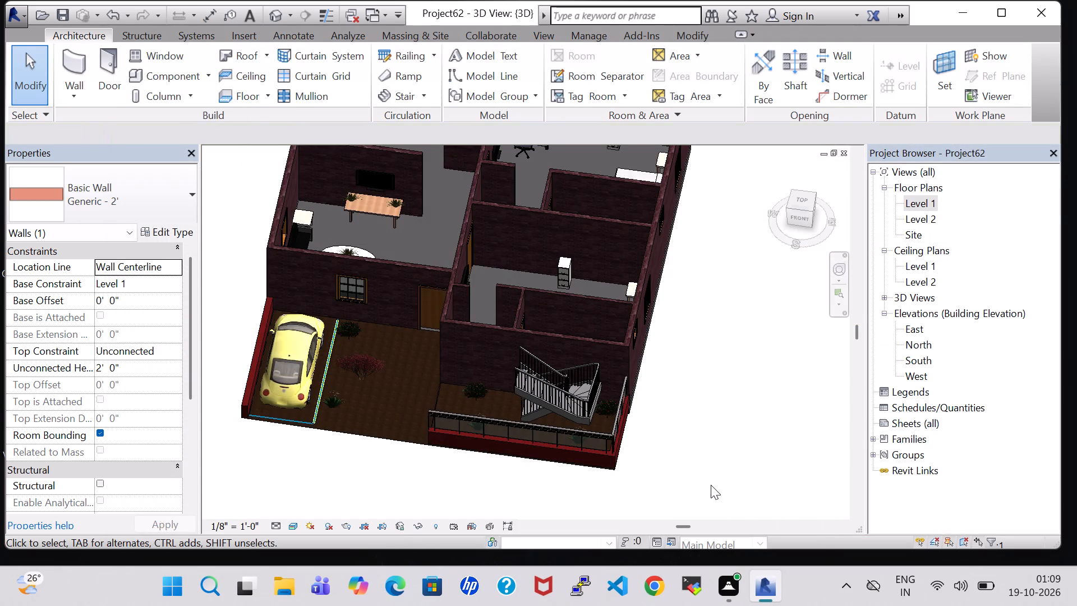
Examine the house's wall finishes from several angles in 3D, and check the Level 1 floor plan.
shift+middle_drag(374, 504, 418, 371)
middle_drag(534, 344, 492, 357)
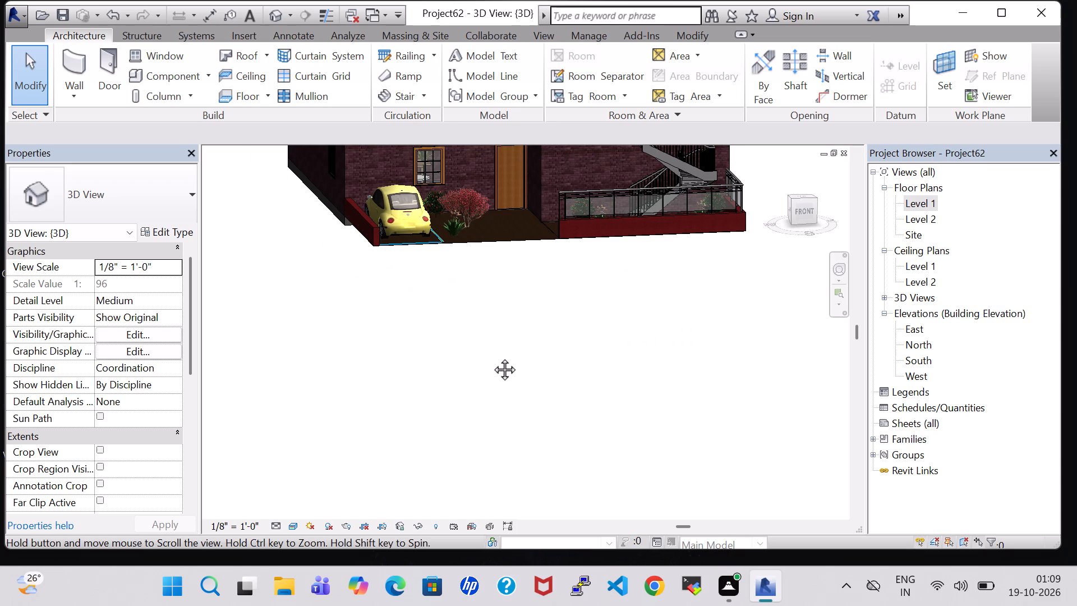
middle_drag(492, 357, 472, 371)
shift+middle_drag(463, 325, 456, 385)
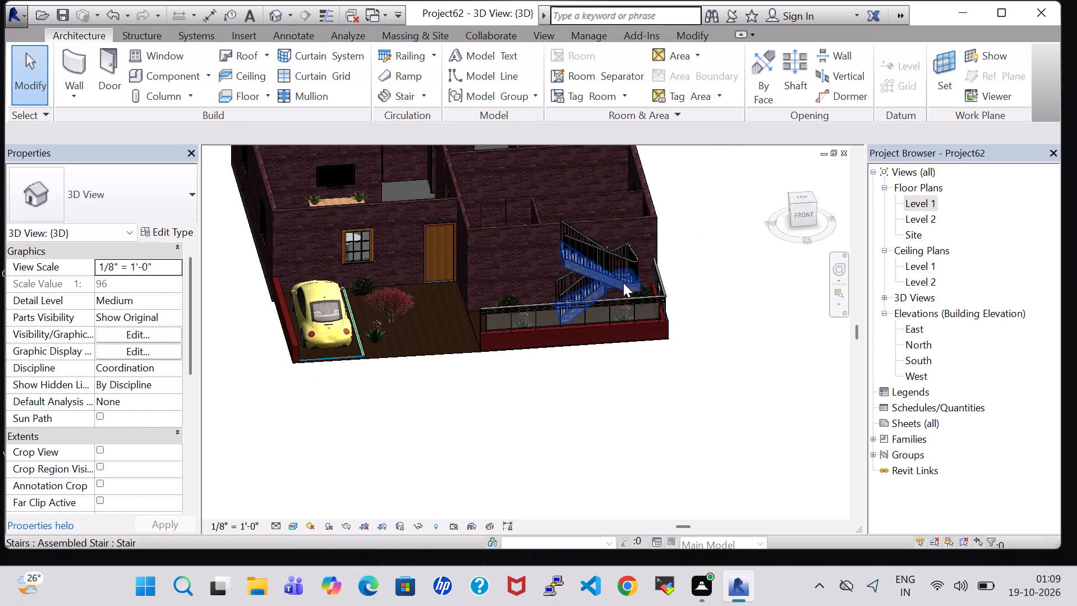
middle_drag(720, 281, 732, 373)
middle_drag(721, 318, 721, 341)
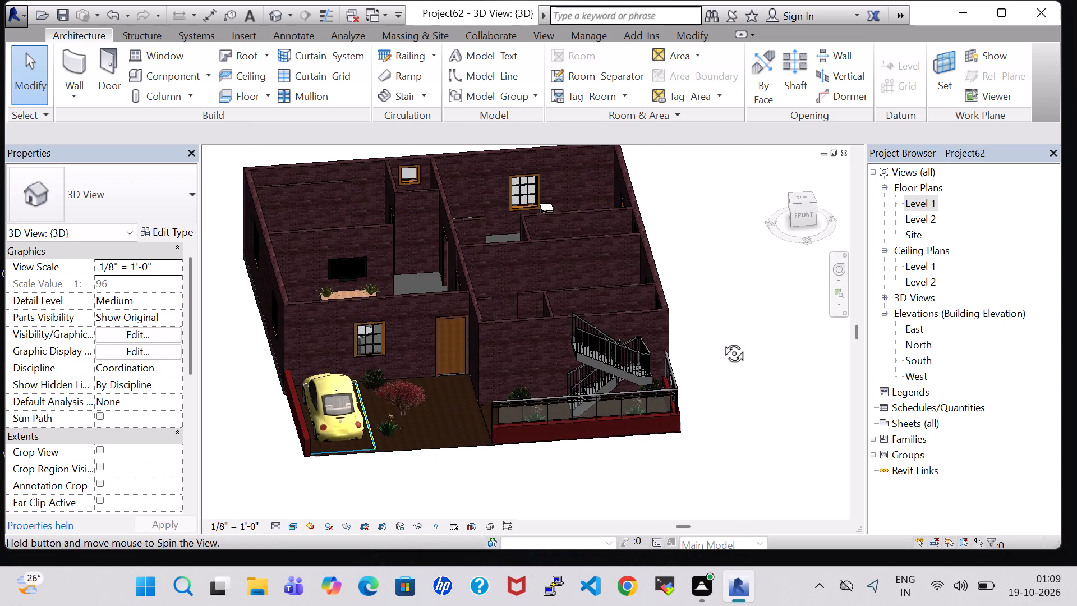
middle_drag(721, 341, 674, 293)
double_click(929, 203)
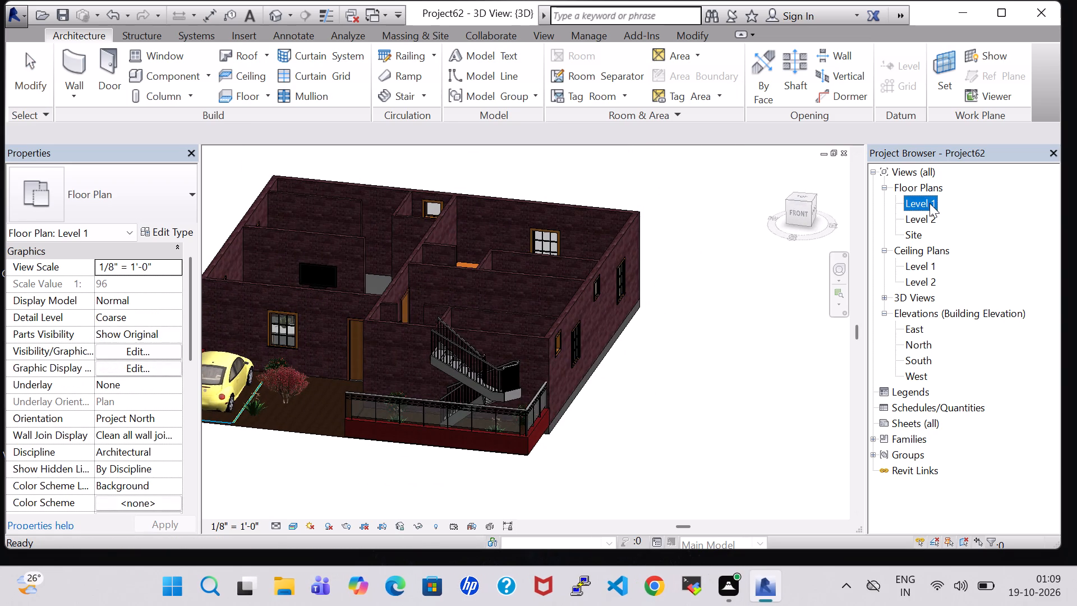
scroll(611, 343, down, 6)
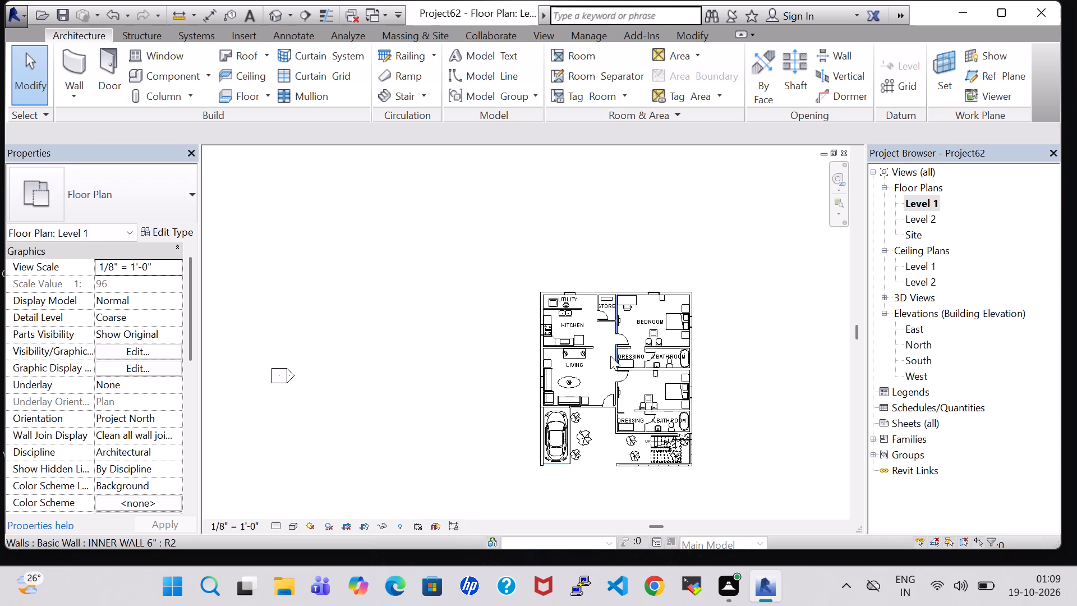
click(274, 12)
click(504, 242)
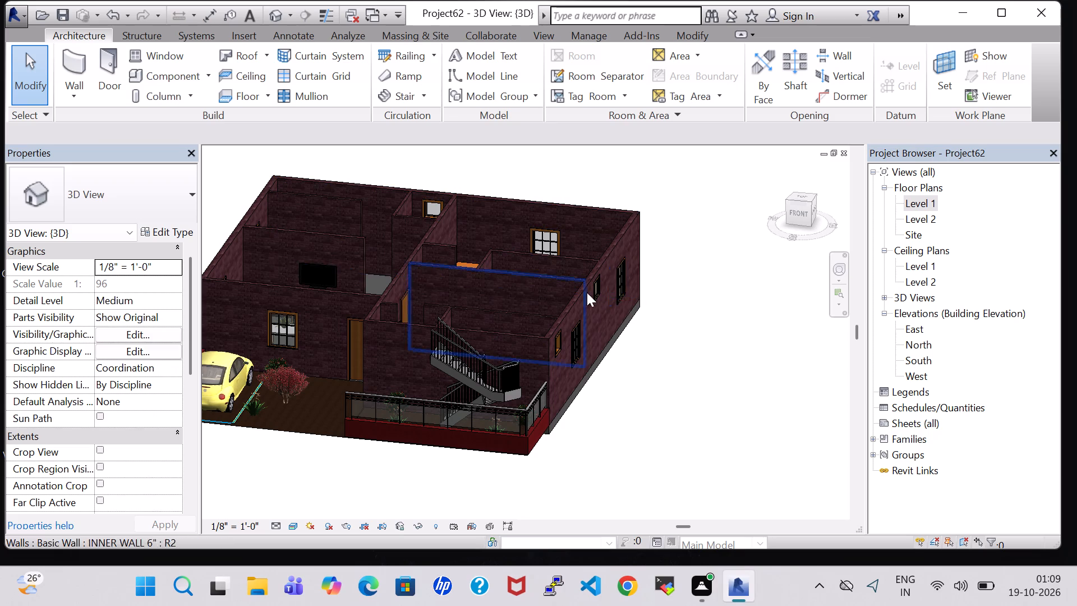
Place another RPC Plant - Tropical Jungle Flame - 3' beside the existing one near the entrance door, about 6'-1" from the bedroom-side wall.
shift+middle_drag(633, 438, 642, 462)
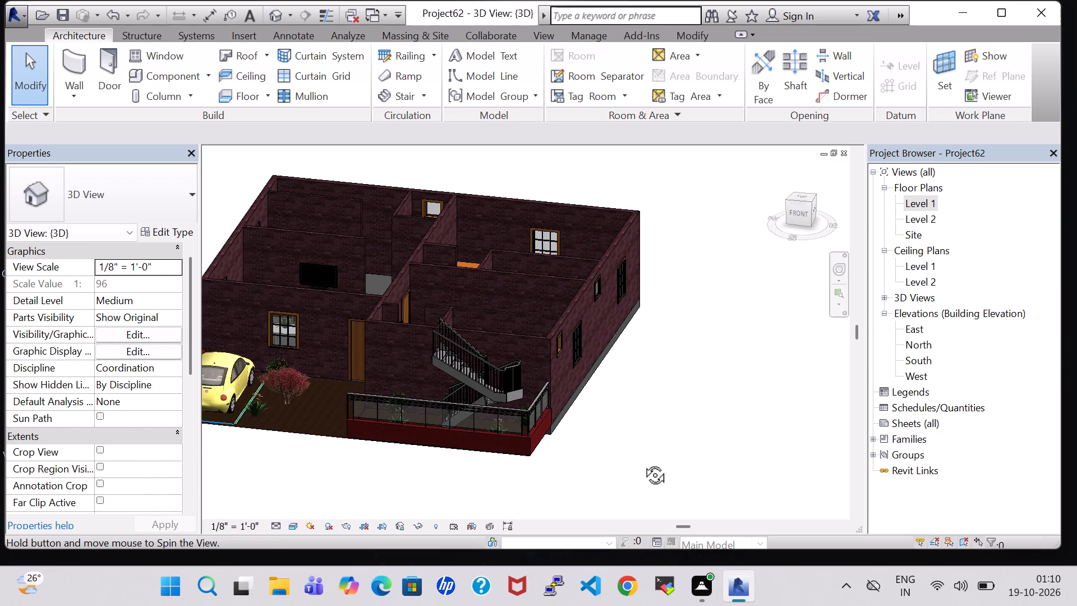
shift+middle_drag(642, 462, 661, 524)
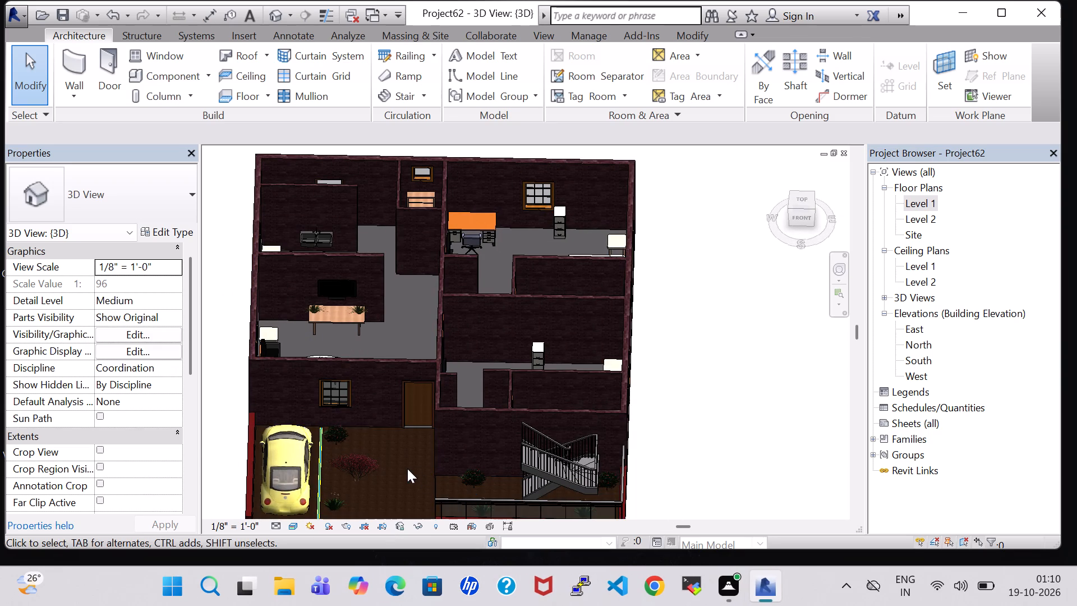
middle_drag(433, 434, 448, 412)
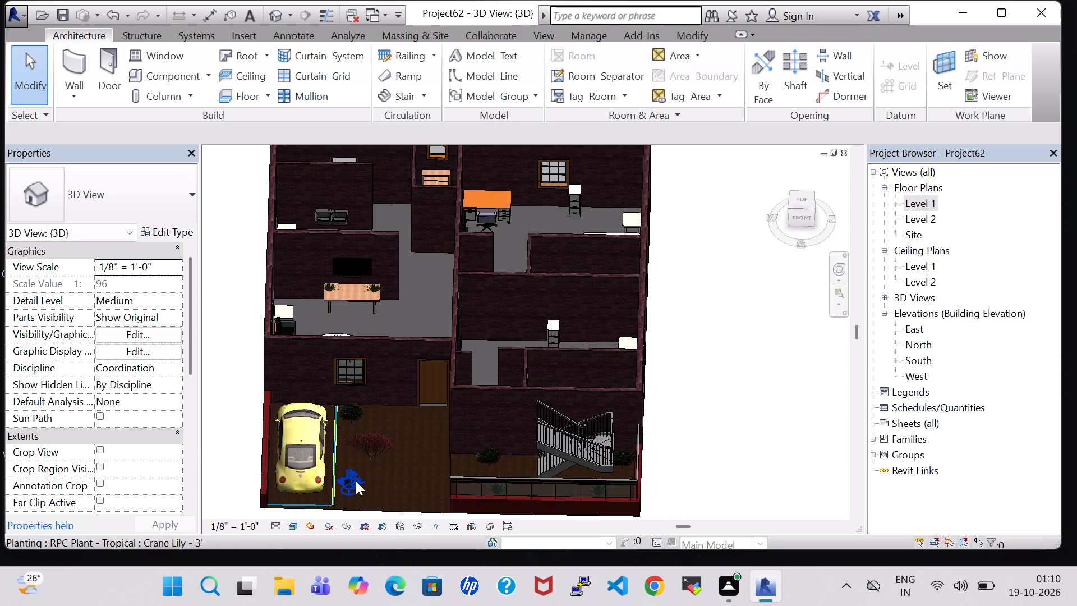
click(356, 412)
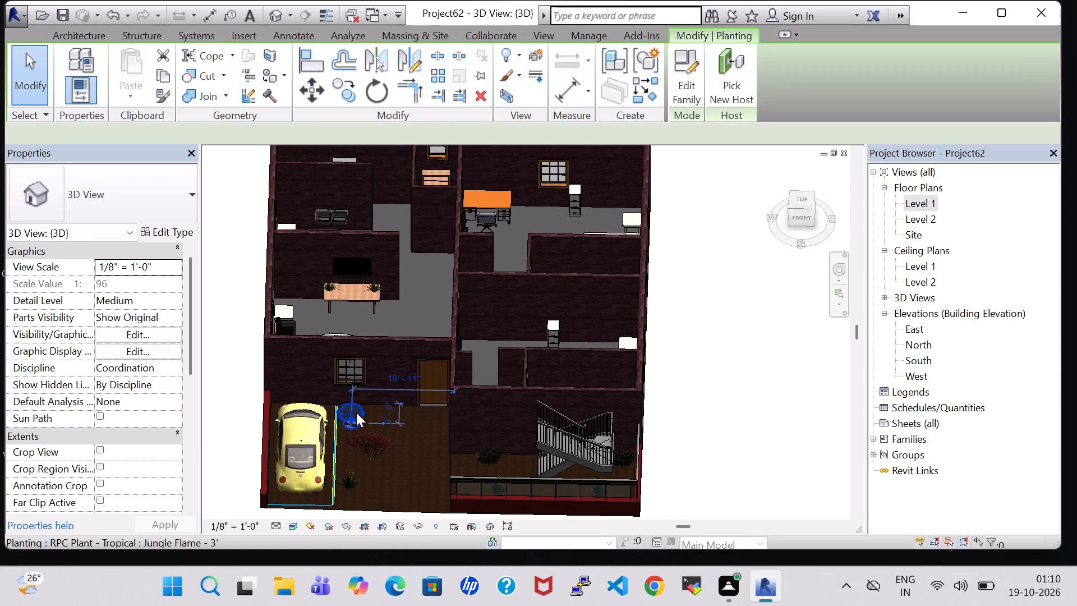
right_click(356, 412)
click(448, 298)
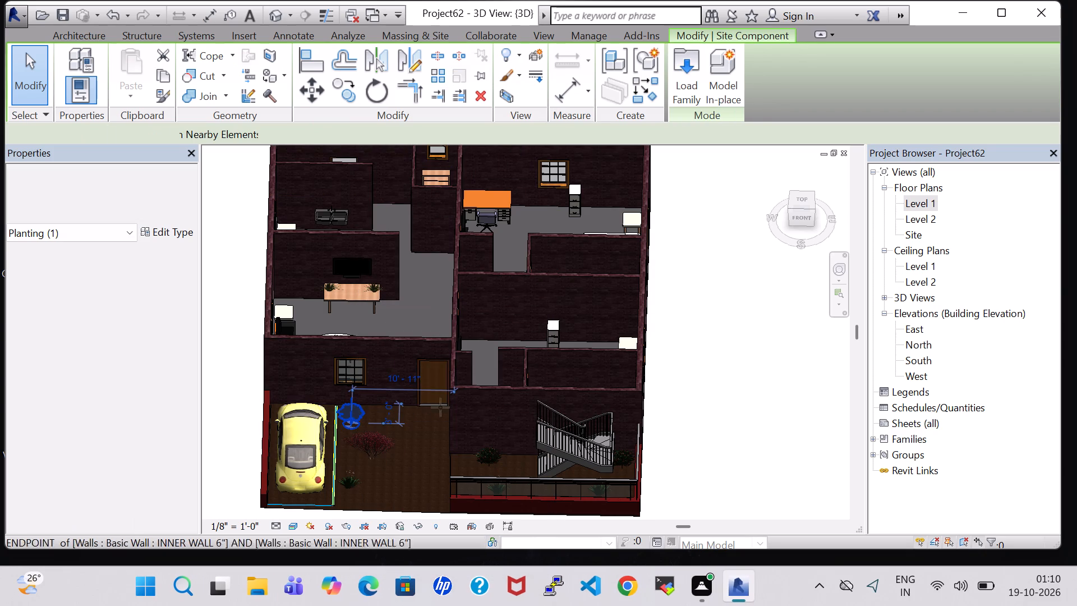
scroll(396, 430, up, 6)
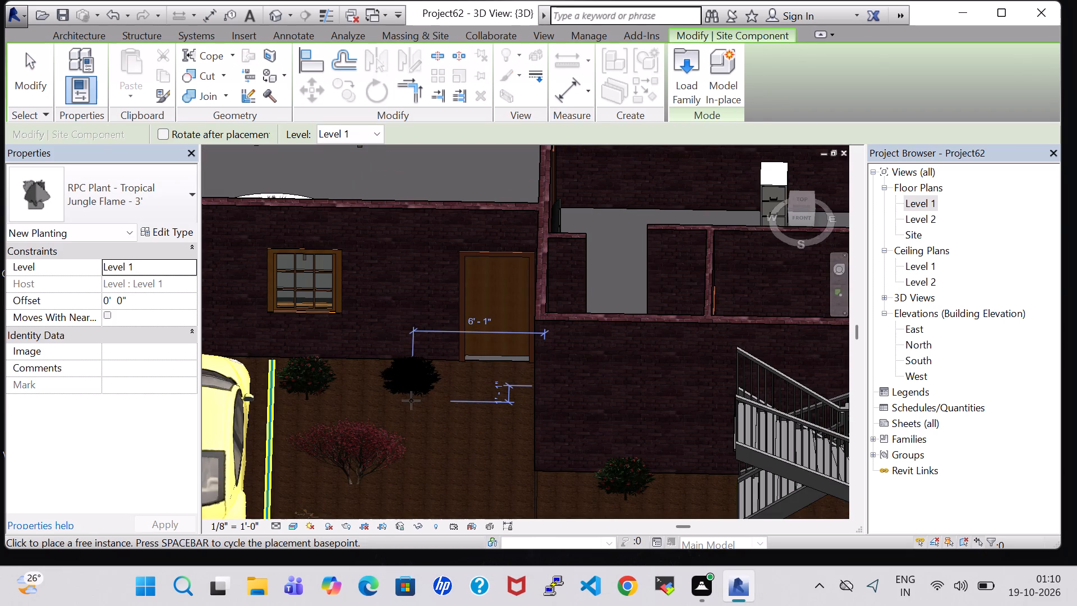
click(411, 401)
middle_drag(438, 456, 432, 292)
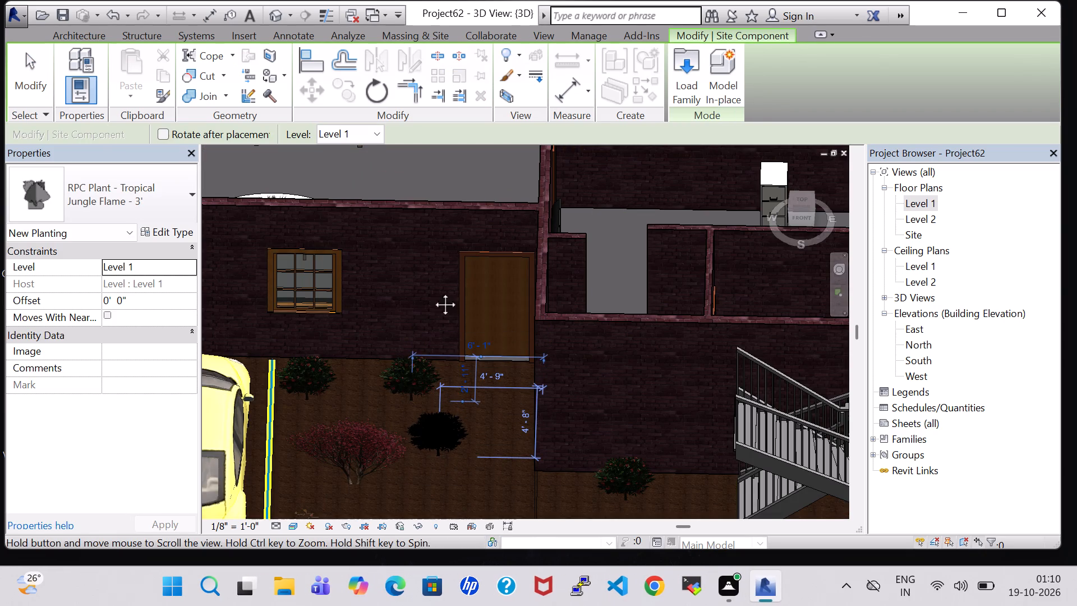
middle_drag(432, 292, 431, 275)
key(Escape)
key(Escape)
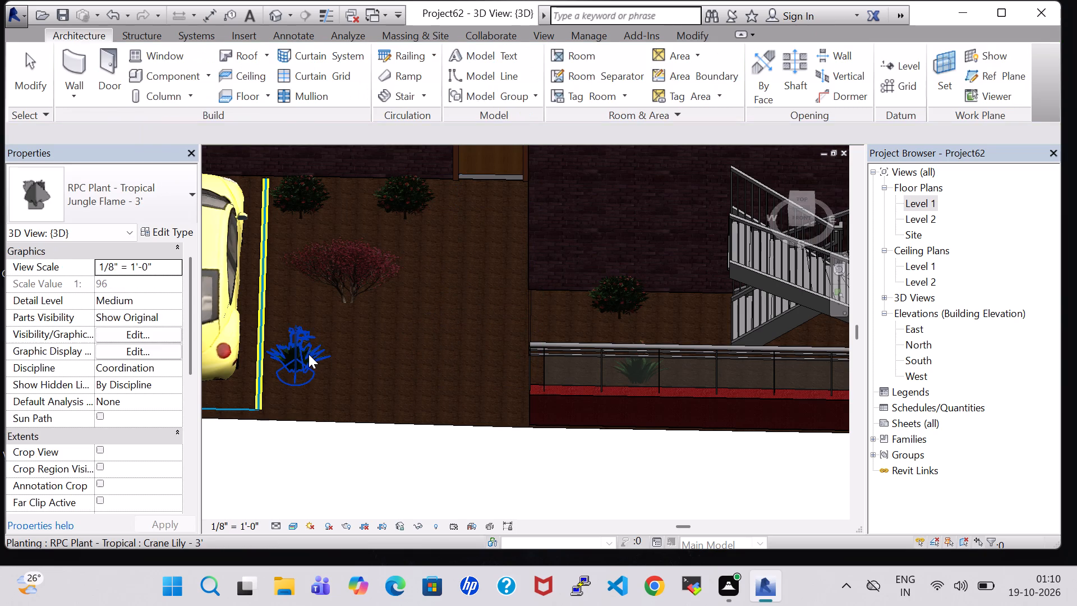
Place another RPC Plant - Tropical Crane Lily - 3' beside the one near the car, about 6'-4" from the bedroom-side wall.
click(303, 354)
right_click(303, 354)
click(452, 304)
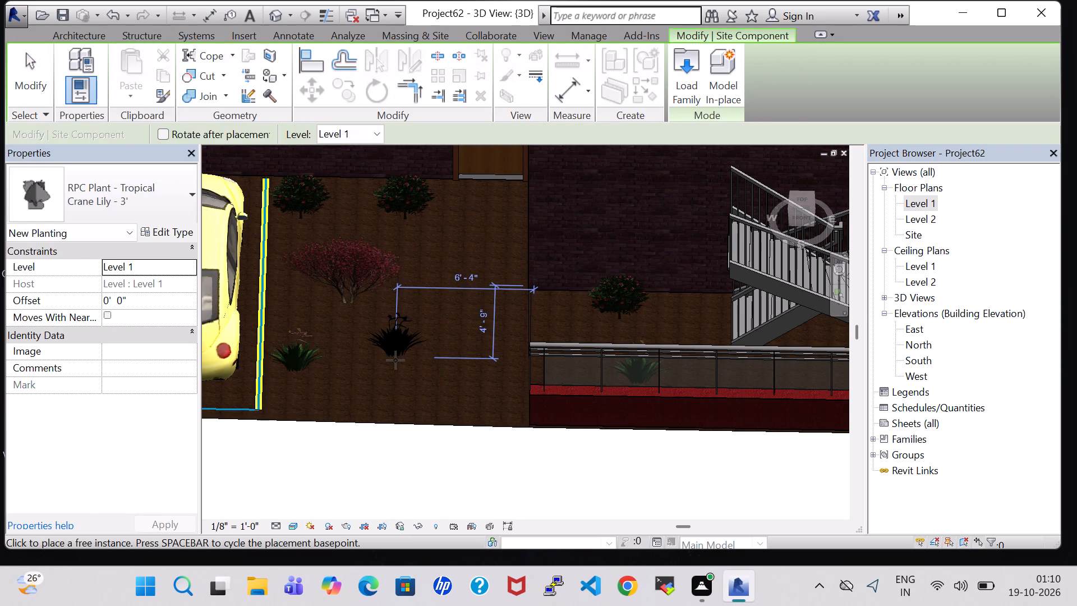
click(395, 365)
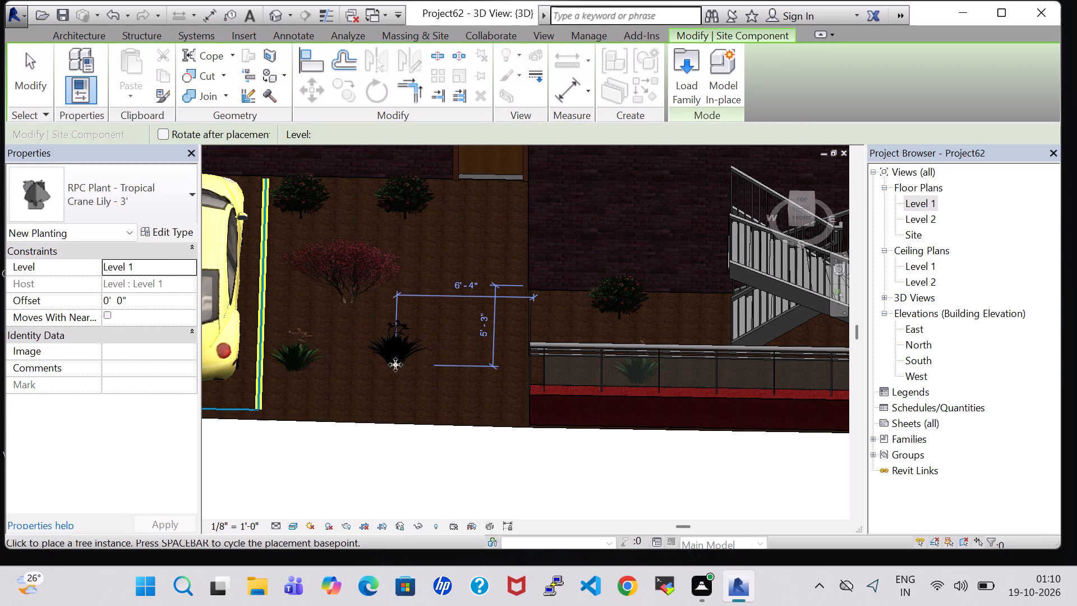
key(Escape)
key(Escape)
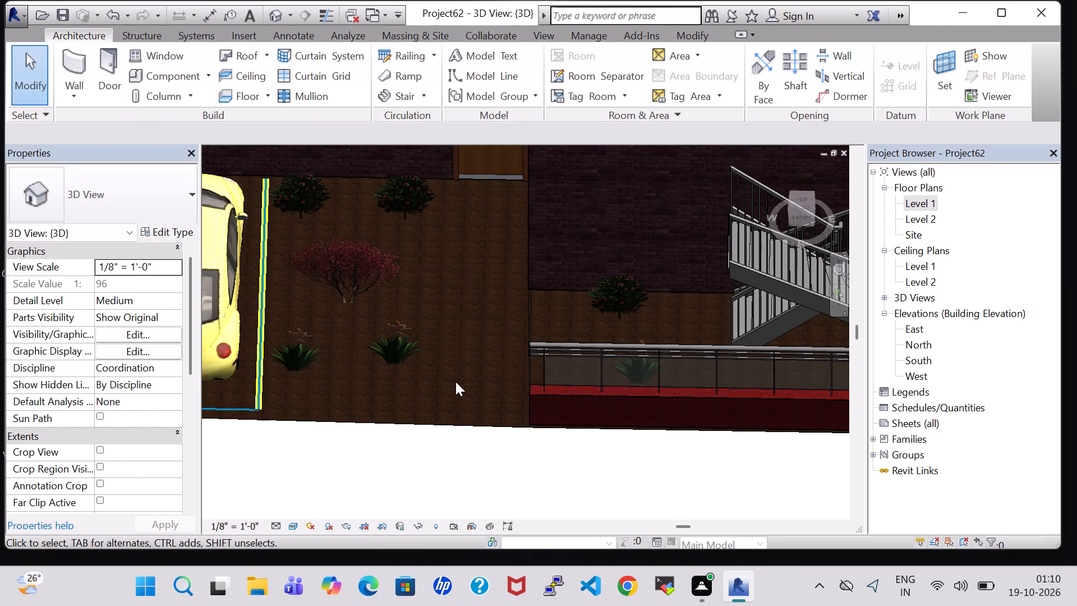
Nudge the new Crane Lily slightly toward the front edge of the yard, level with the neighbouring lily.
scroll(455, 382, down, 2)
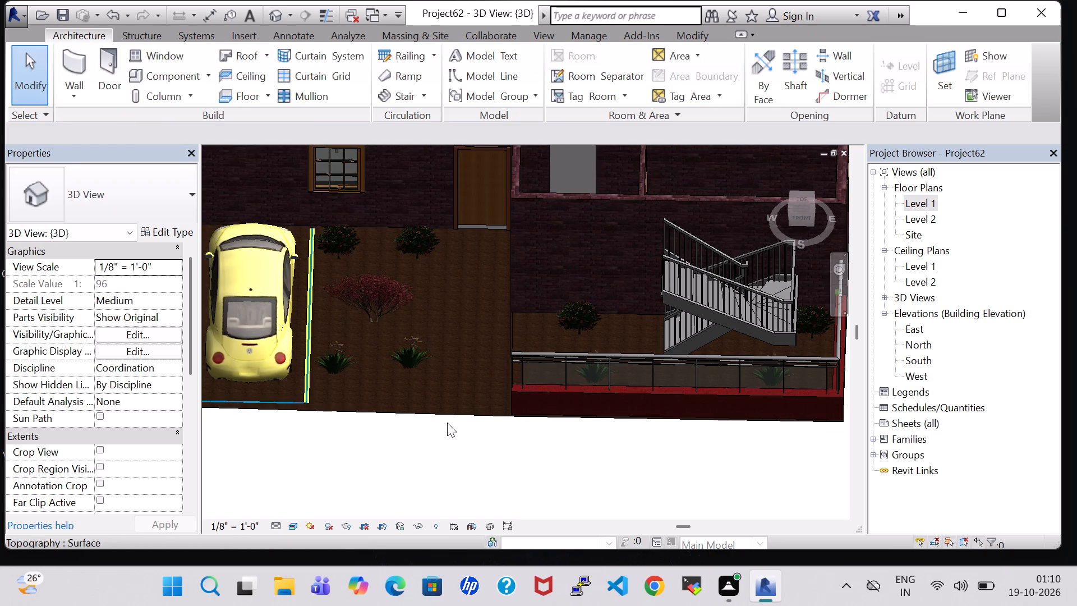
click(415, 347)
key(Down)
key(Down)
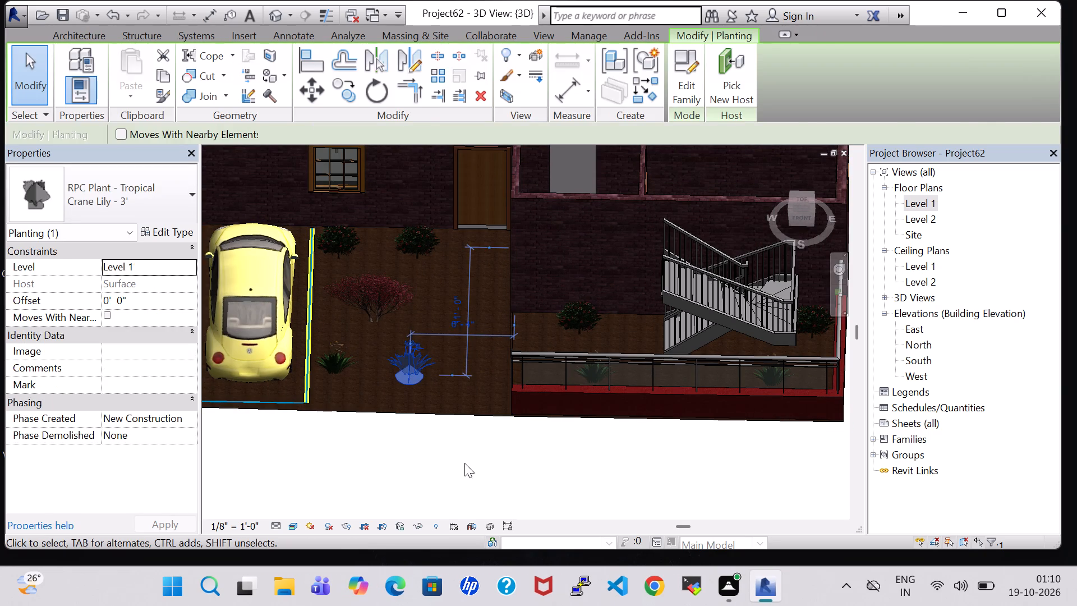
click(464, 463)
Nudge the short INNER WALL 4" of the front bedroom's dressing area toward the bedroom, in line with the bathroom partition.
scroll(472, 437, down, 5)
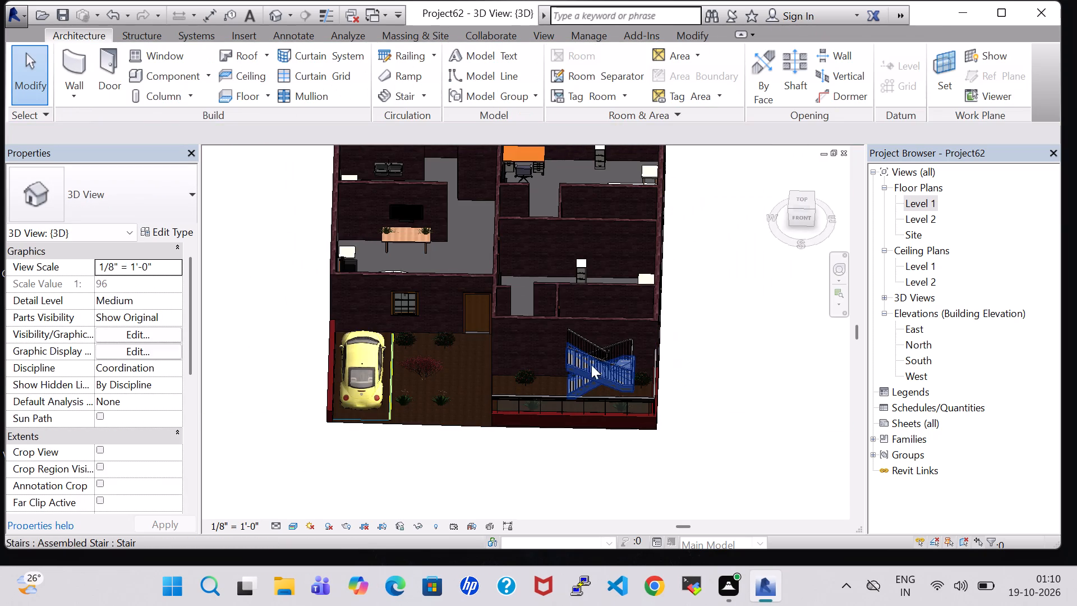
shift+middle_drag(688, 282, 688, 342)
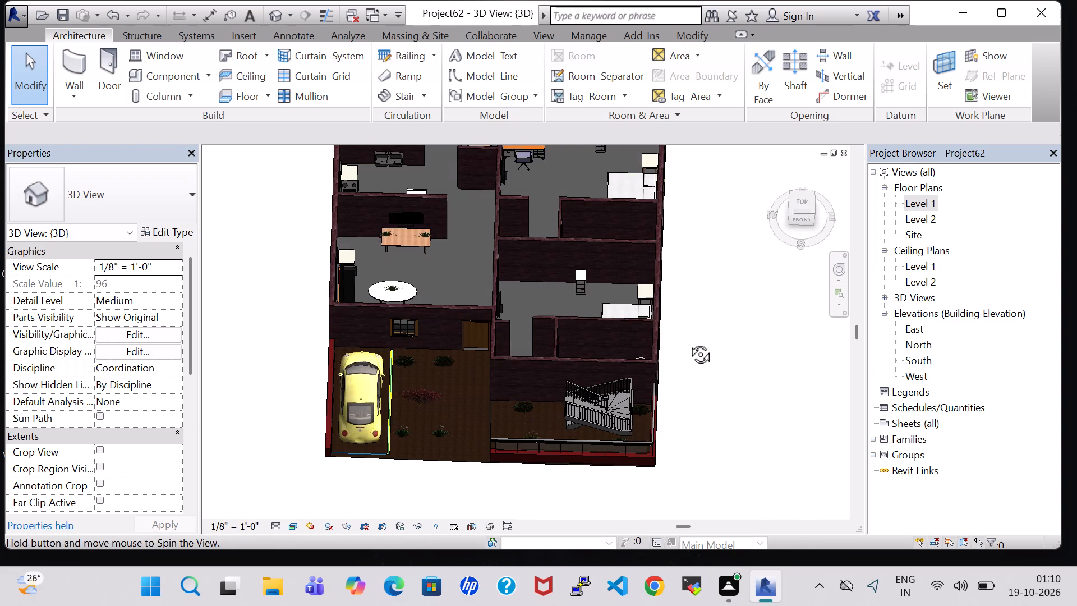
middle_drag(686, 301, 686, 342)
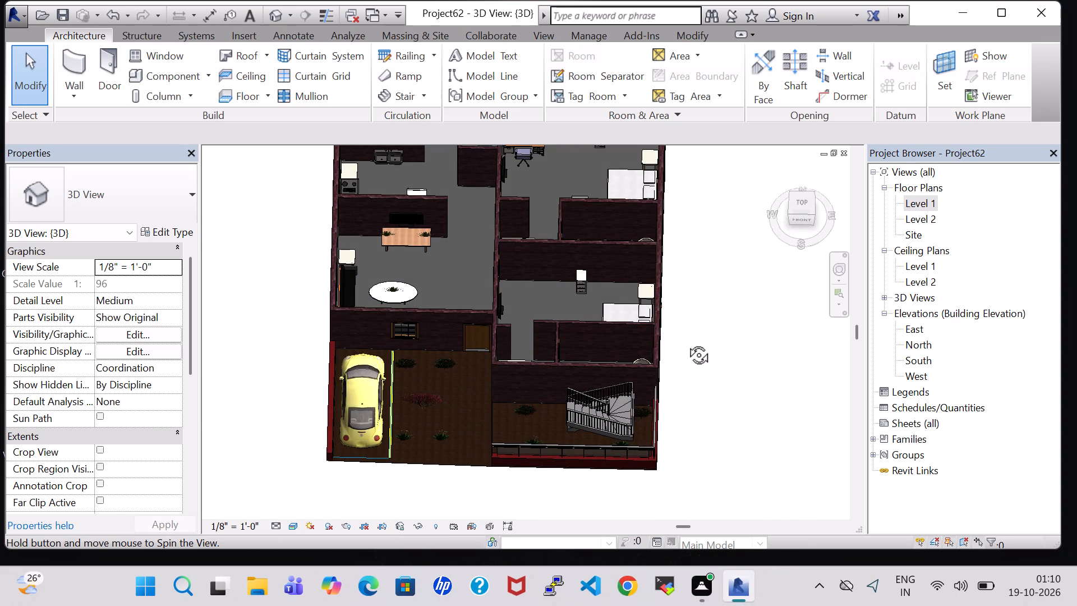
middle_drag(686, 342, 699, 380)
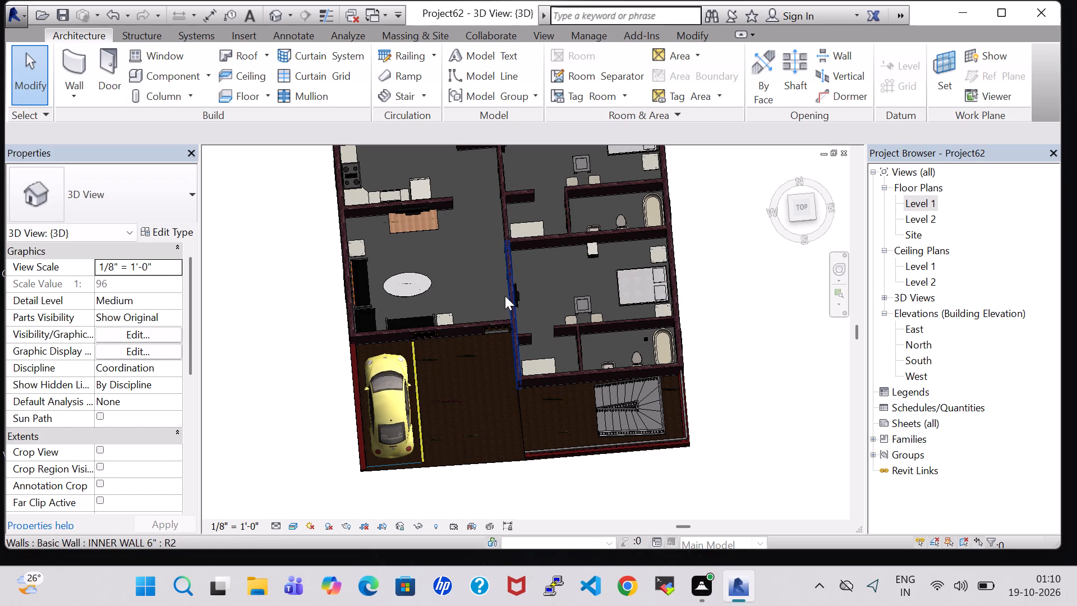
scroll(476, 292, up, 1)
middle_drag(476, 292, 476, 407)
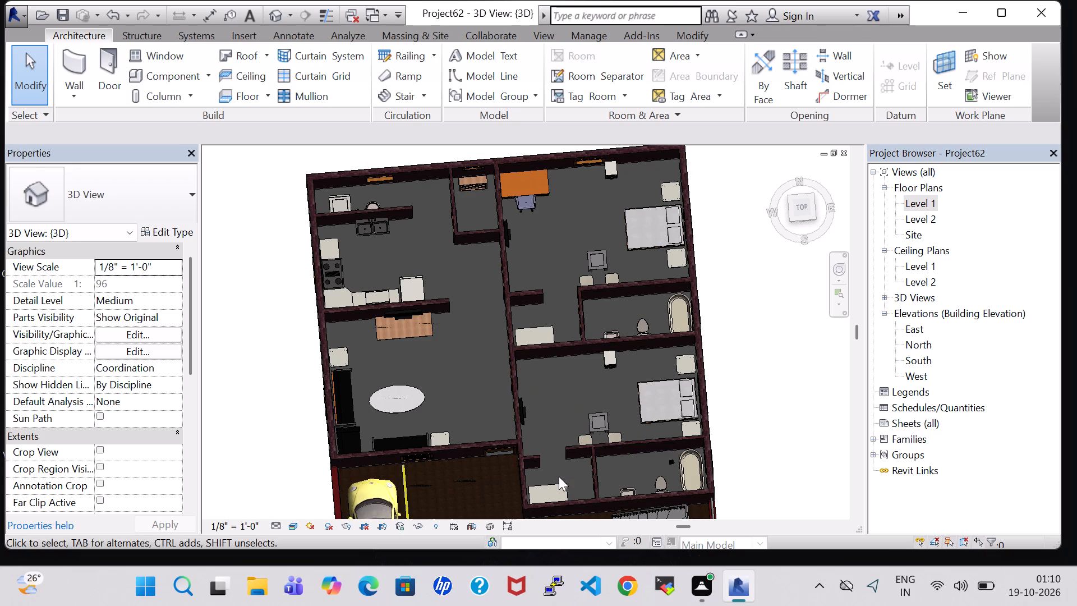
scroll(558, 475, up, 8)
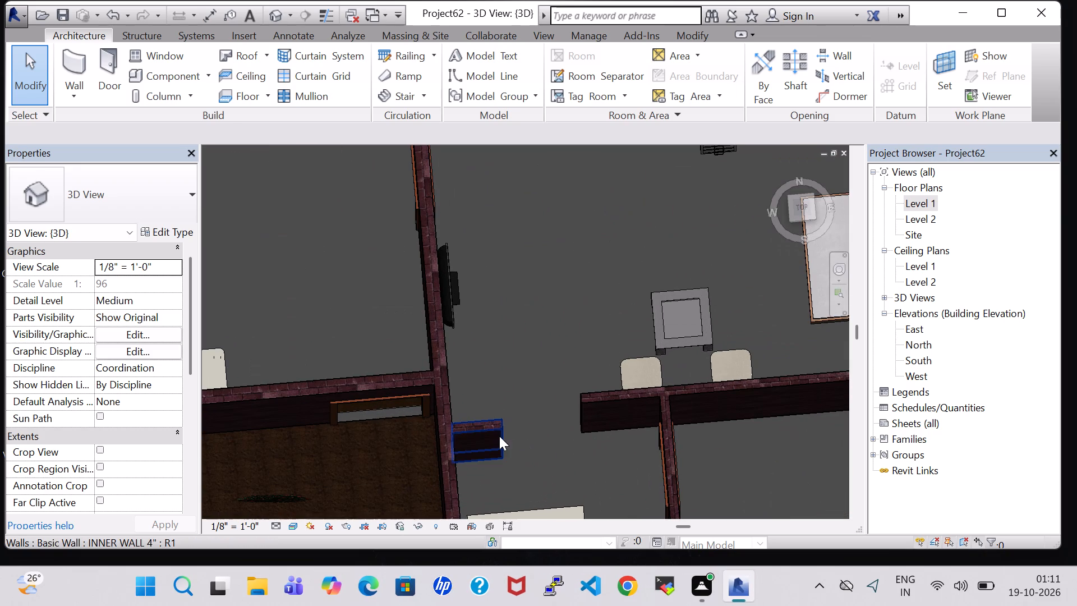
click(489, 430)
key(Up)
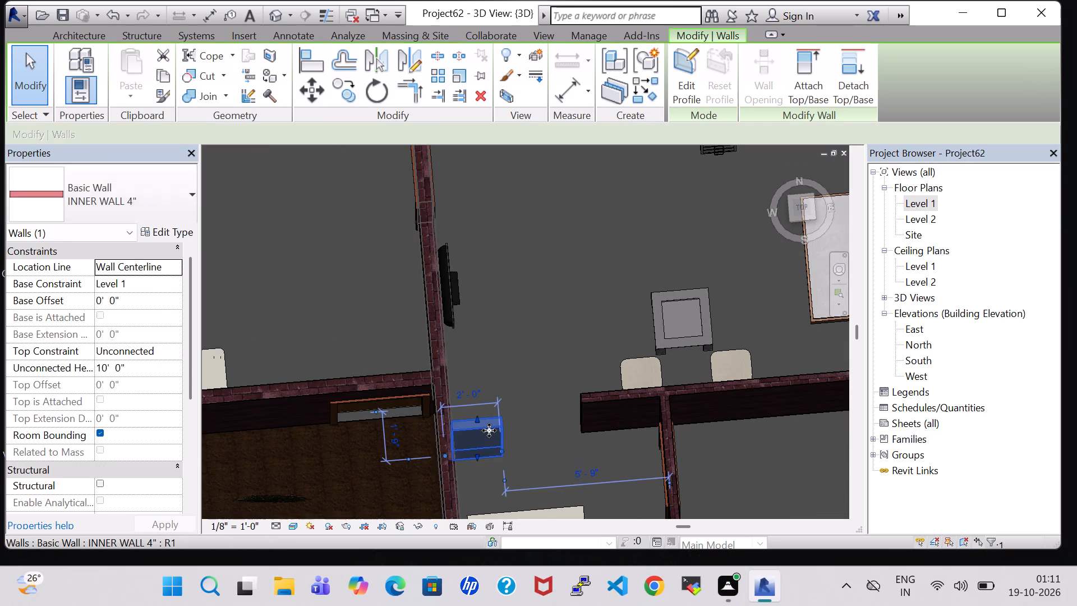
key(Up)
double_click(921, 203)
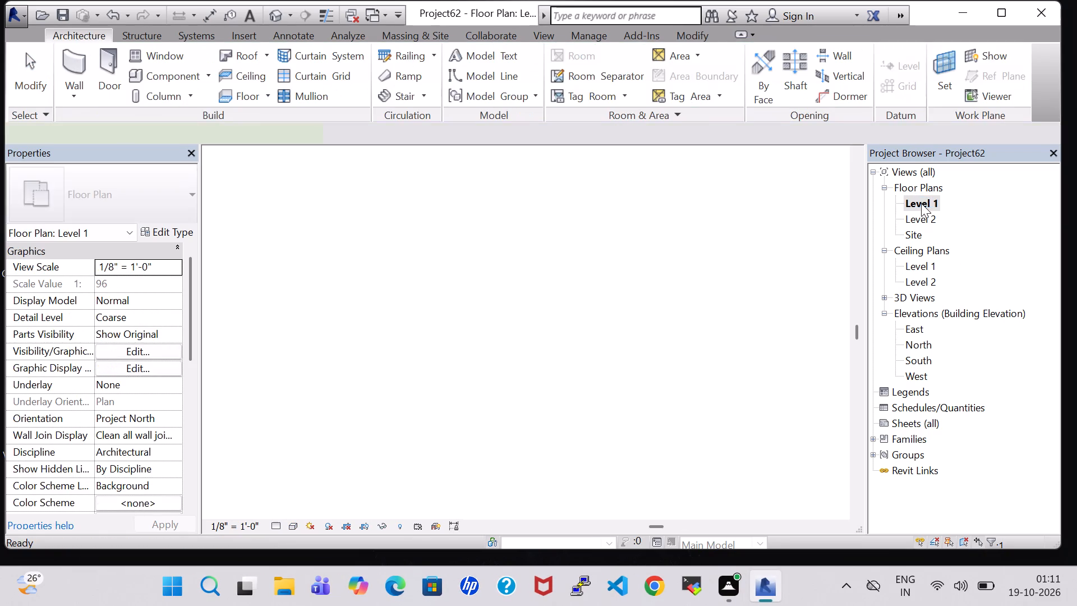
scroll(652, 429, up, 14)
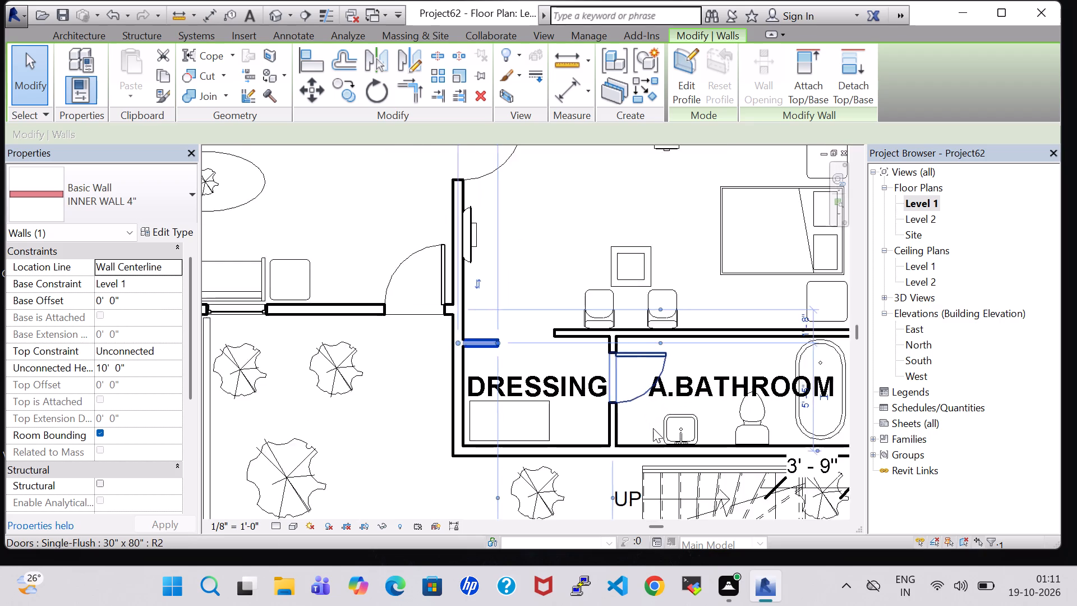
click(421, 314)
key(Up)
key(Up)
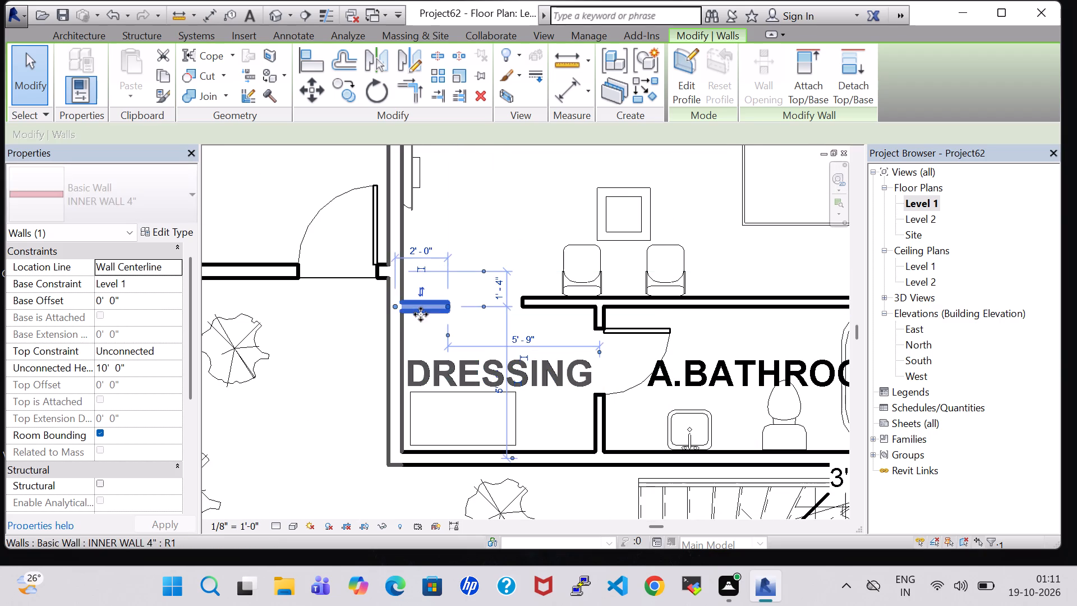
key(Up)
click(515, 204)
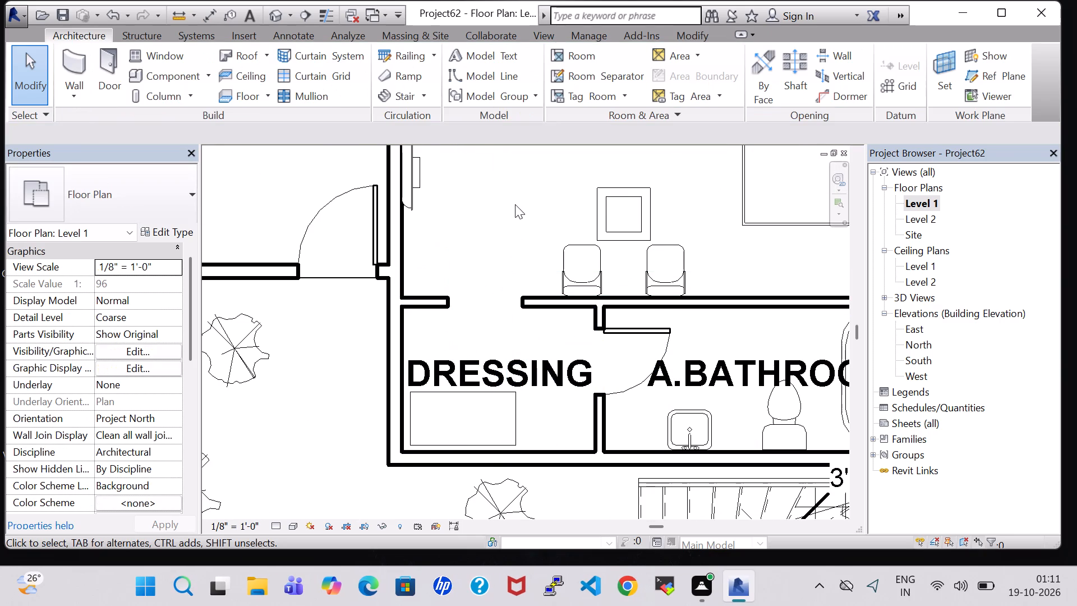
Examine the Level 1 plan and the bedrooms, dressing areas and living room in 3D from several angles.
scroll(515, 204, down, 7)
middle_drag(515, 206, 517, 341)
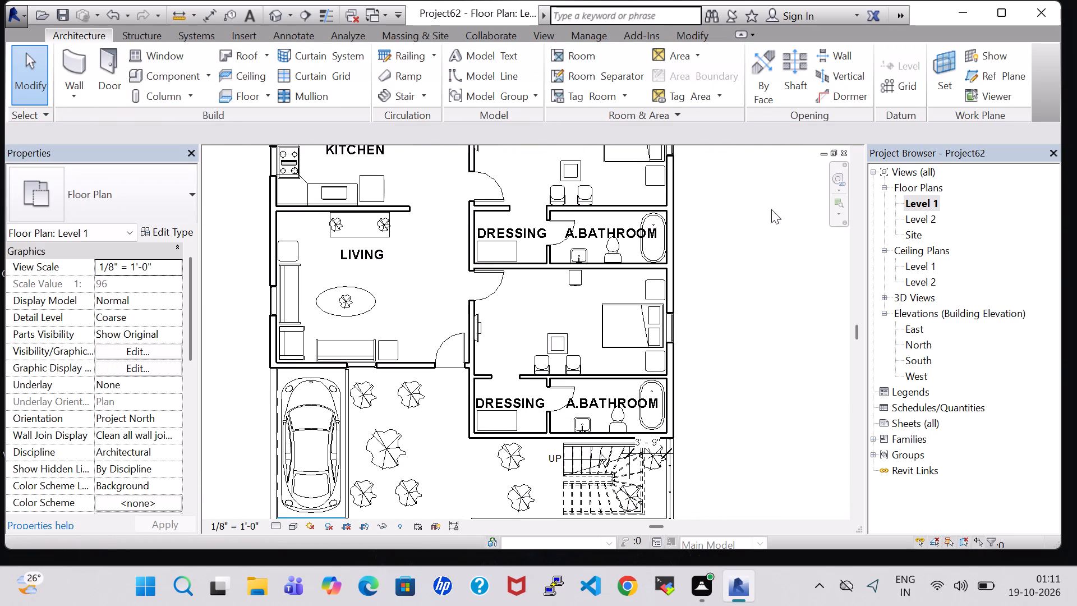
click(277, 16)
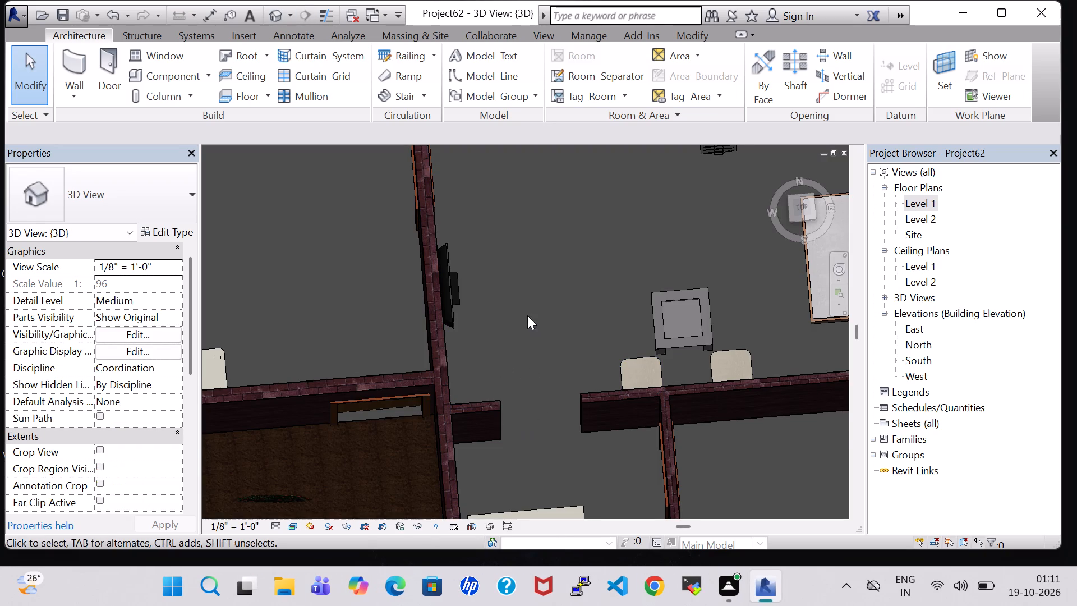
middle_drag(530, 315, 541, 412)
scroll(541, 412, up, 1)
scroll(541, 412, down, 4)
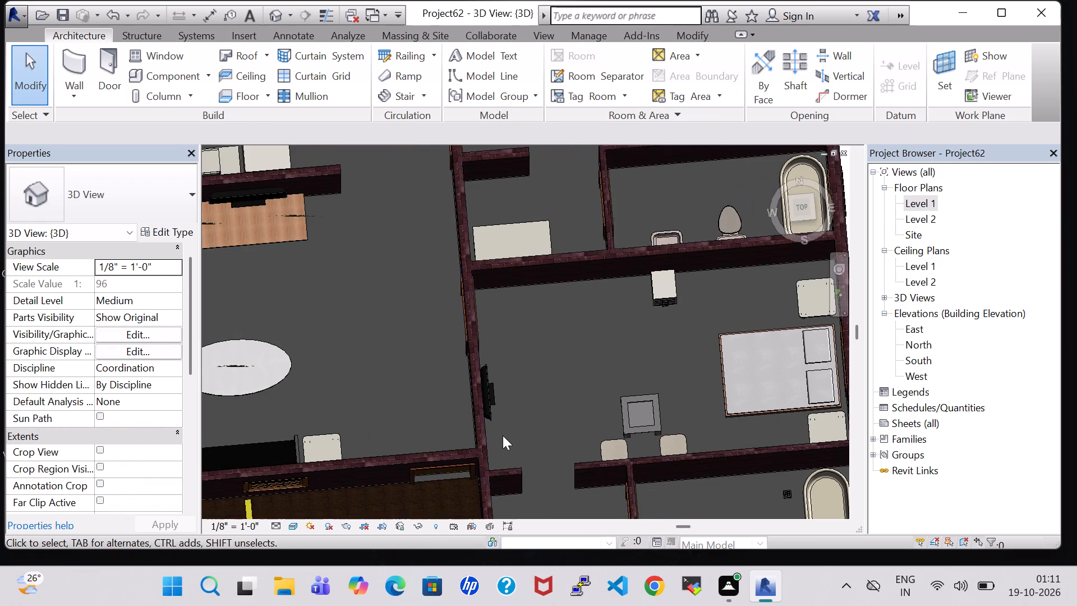
middle_drag(511, 435, 470, 396)
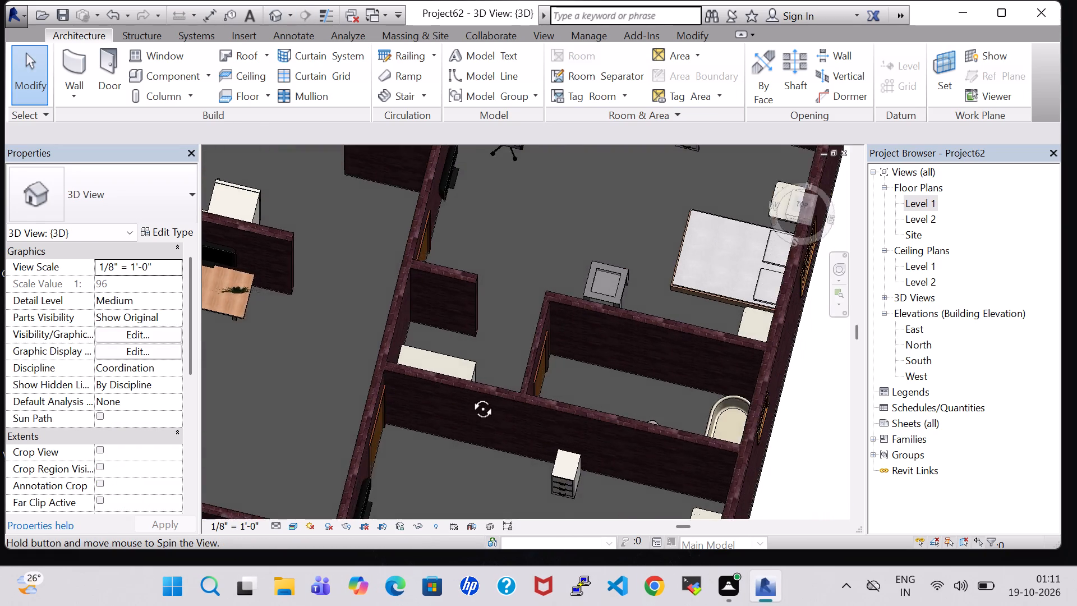
middle_drag(470, 396, 462, 395)
scroll(411, 471, down, 1)
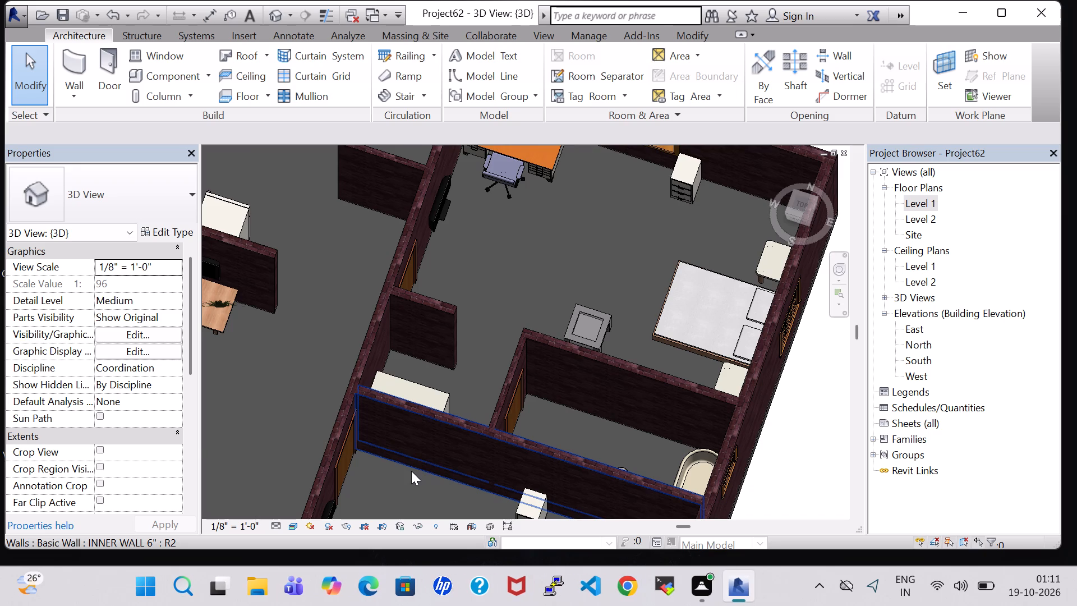
scroll(411, 471, down, 2)
middle_drag(435, 444, 466, 336)
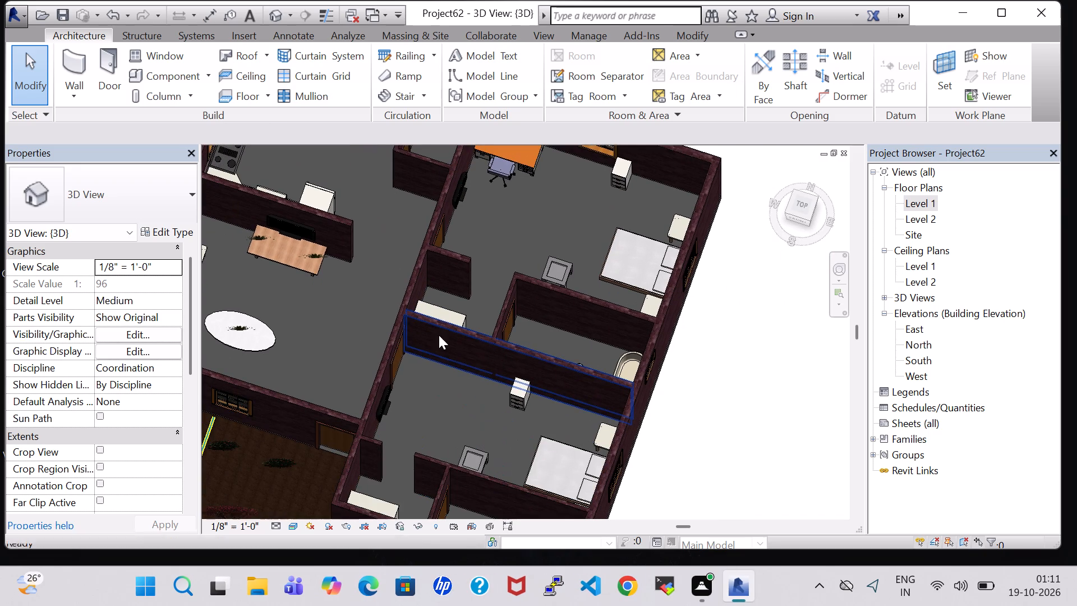
middle_drag(444, 501, 444, 355)
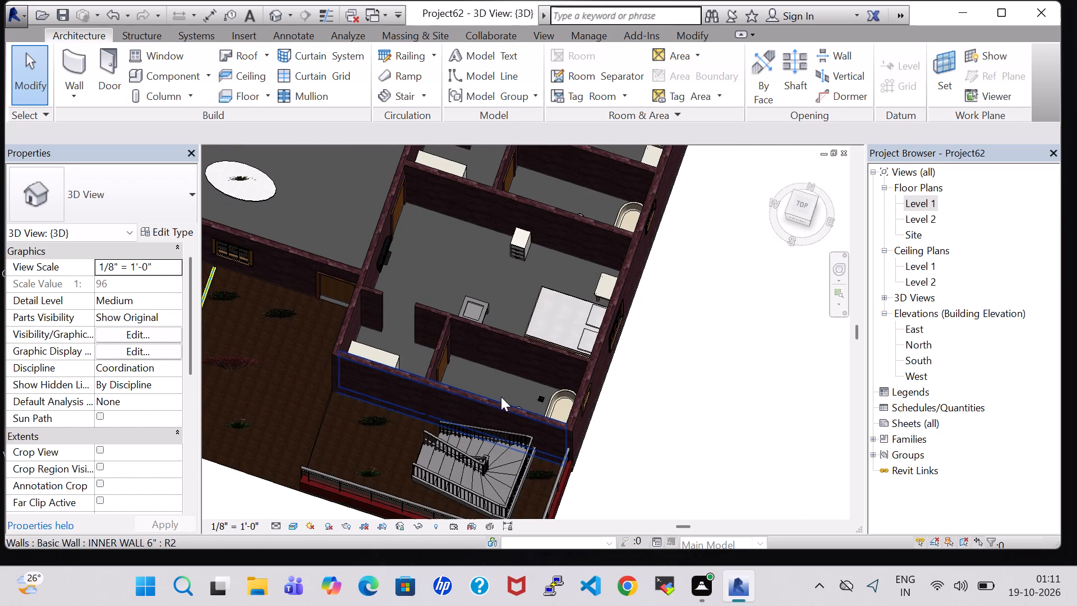
middle_drag(538, 270, 530, 337)
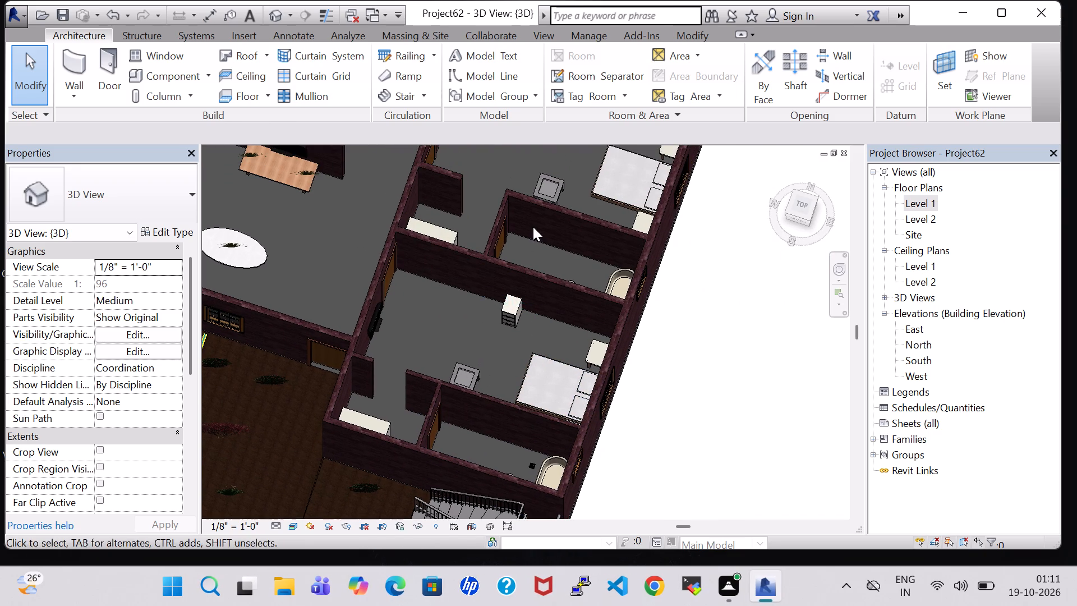
middle_drag(535, 232, 524, 329)
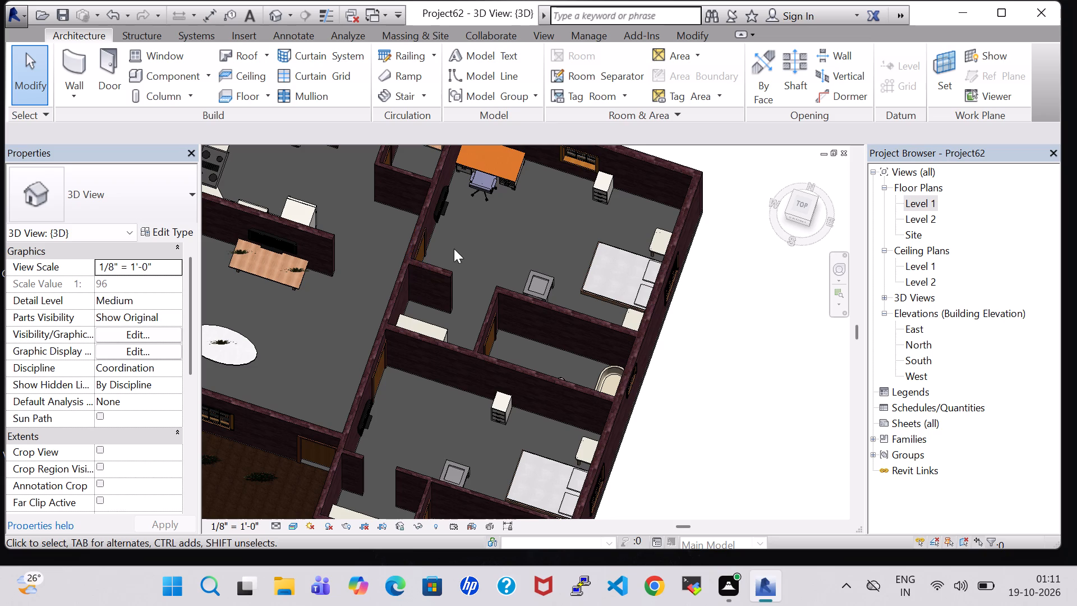
scroll(480, 315, up, 1)
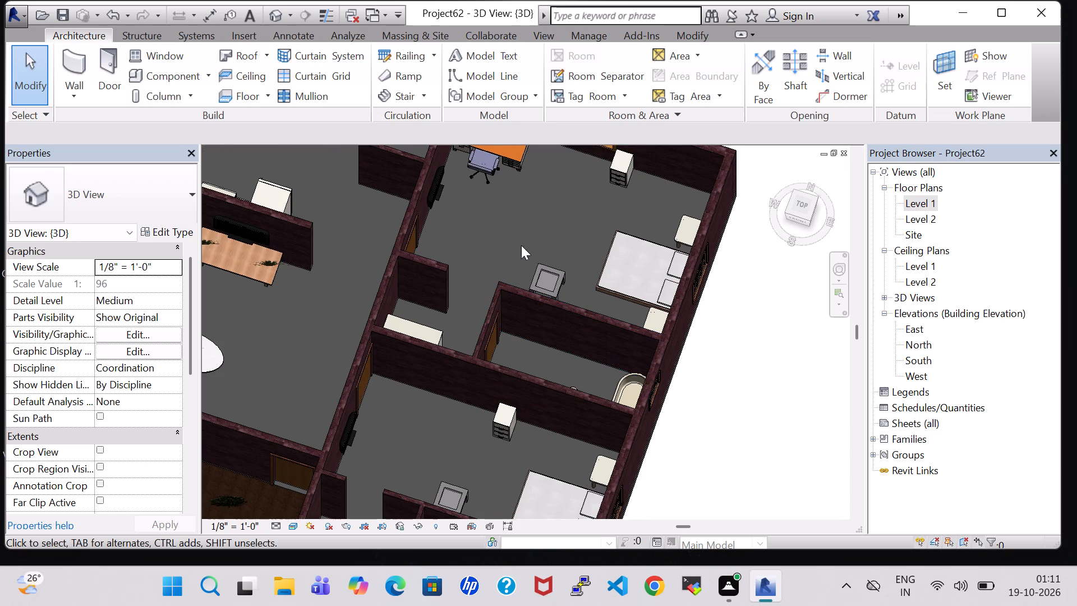
scroll(504, 257, down, 3)
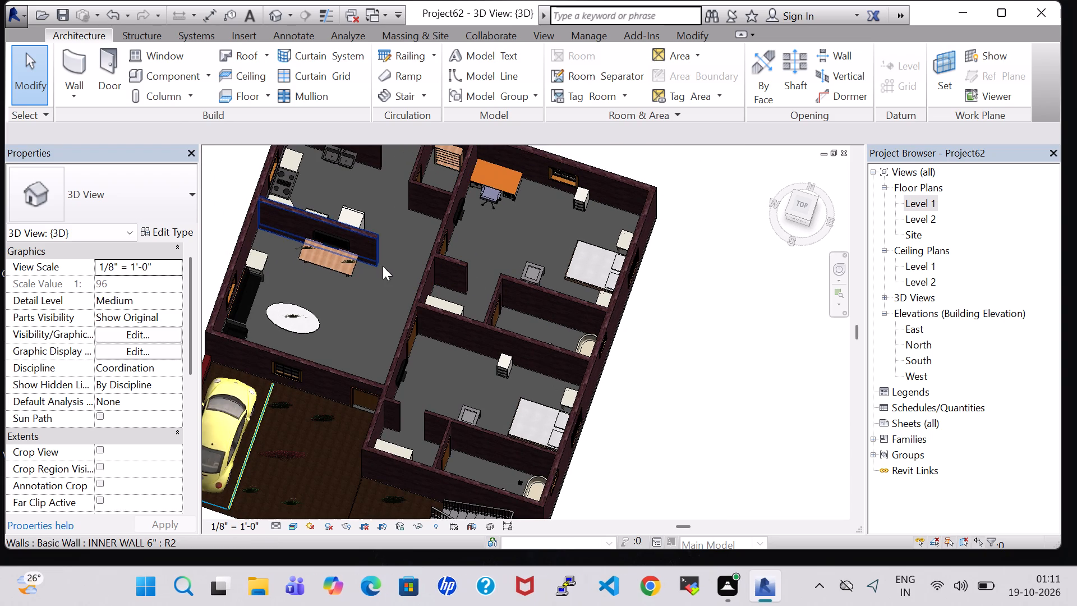
Examine the front bedroom, its dressing-area partition and the adjoining rooms in 3D and in the Level 1 plan.
middle_drag(383, 266, 390, 270)
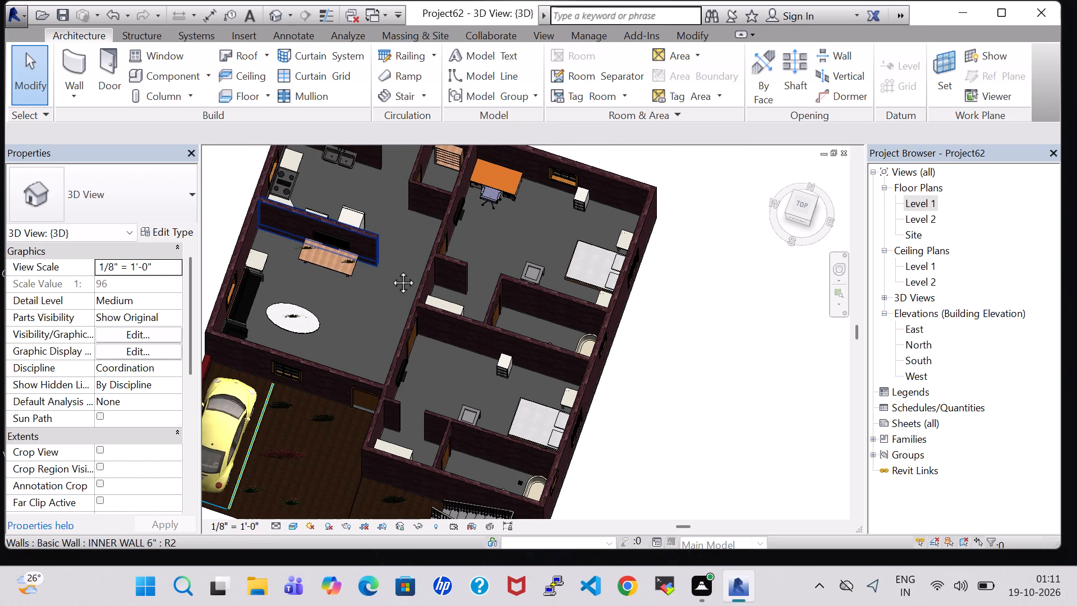
middle_drag(390, 270, 443, 329)
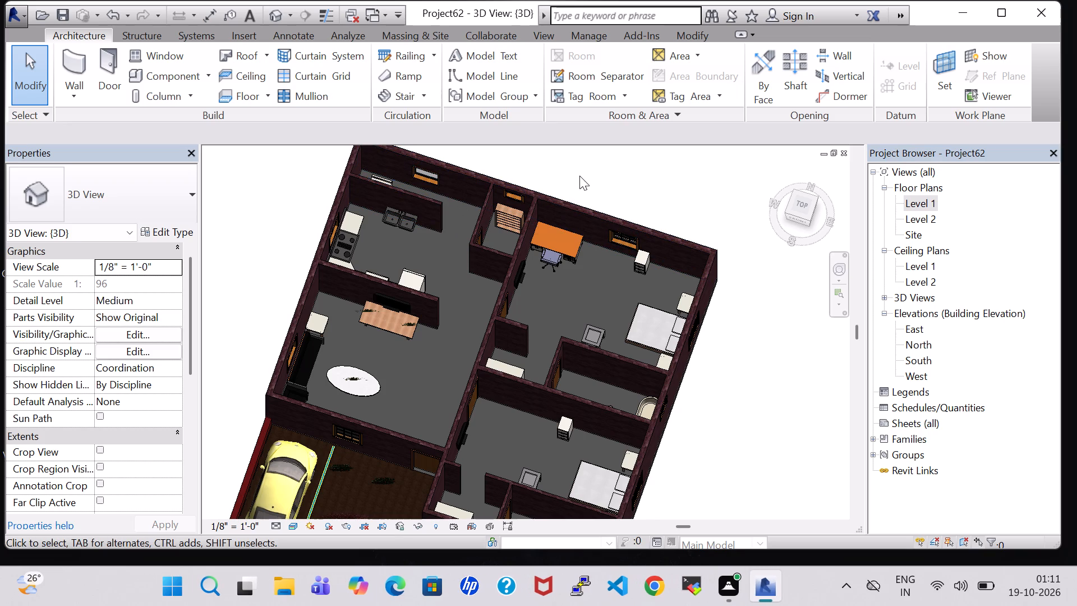
shift+middle_drag(579, 176, 584, 281)
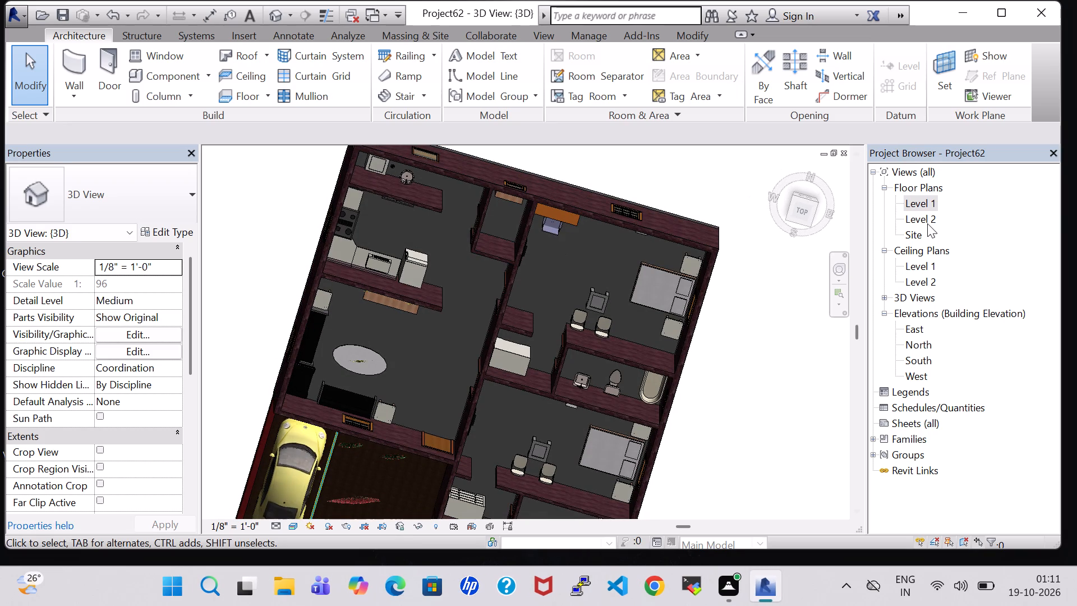
double_click(920, 205)
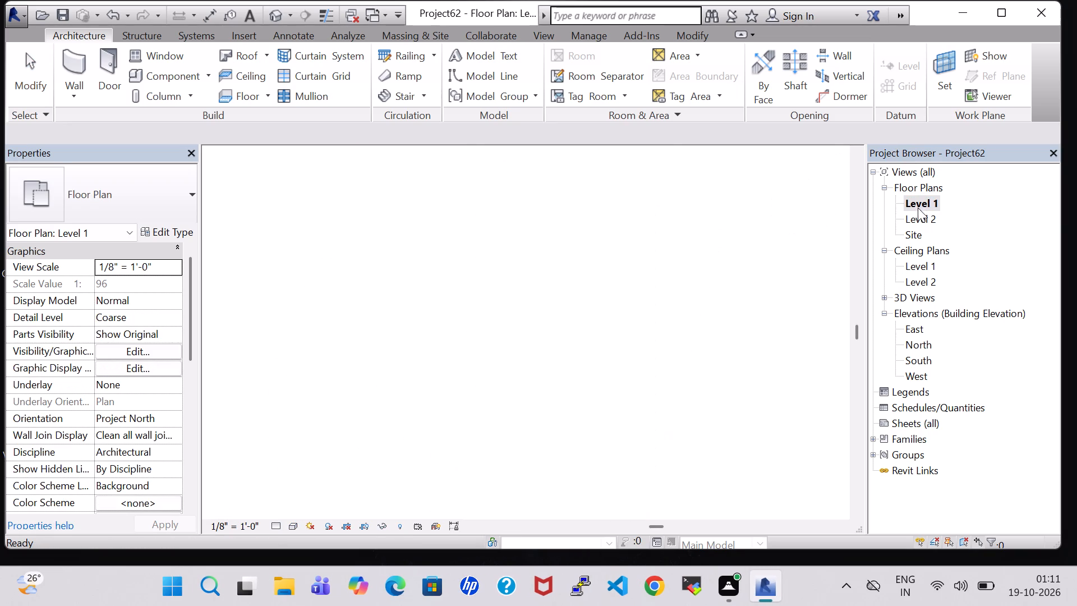
scroll(683, 330, down, 2)
scroll(683, 330, up, 4)
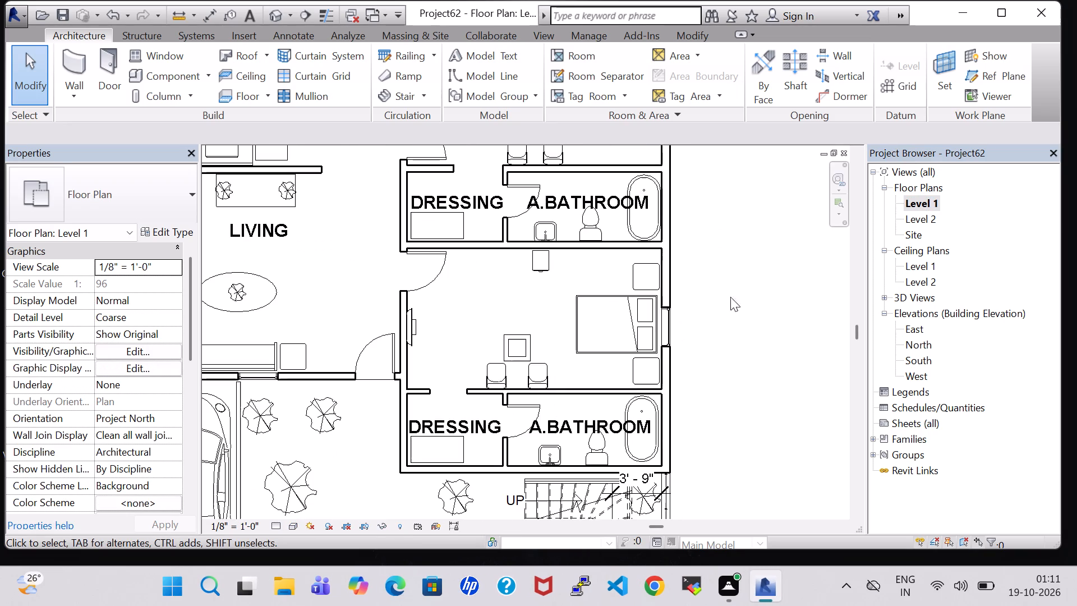
click(273, 15)
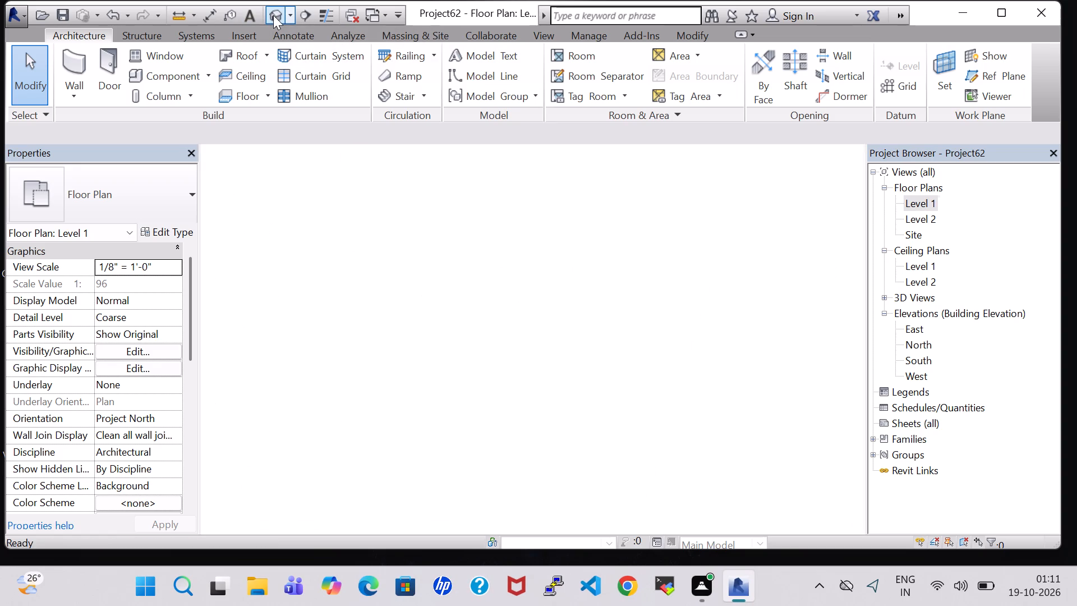
middle_drag(499, 426, 508, 344)
scroll(503, 364, up, 4)
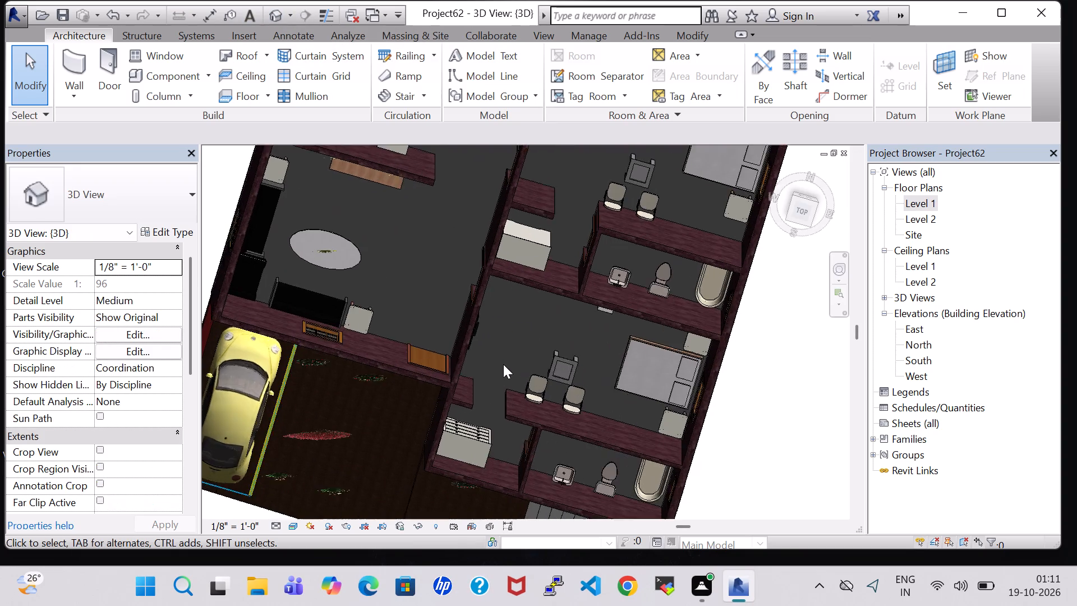
scroll(503, 364, up, 3)
scroll(503, 364, down, 2)
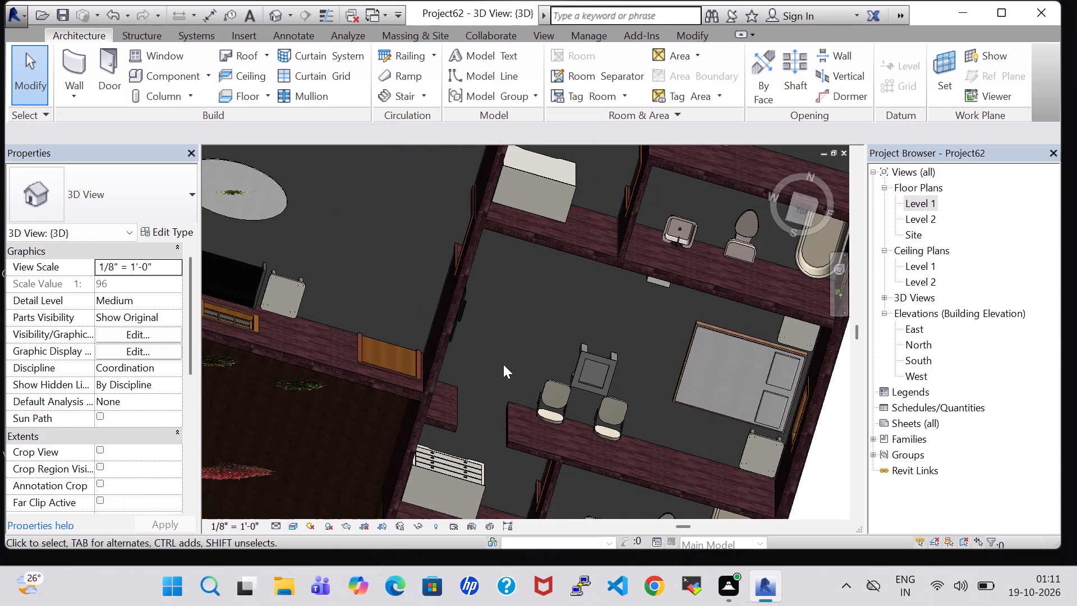
middle_drag(503, 364, 507, 292)
middle_drag(506, 452, 510, 437)
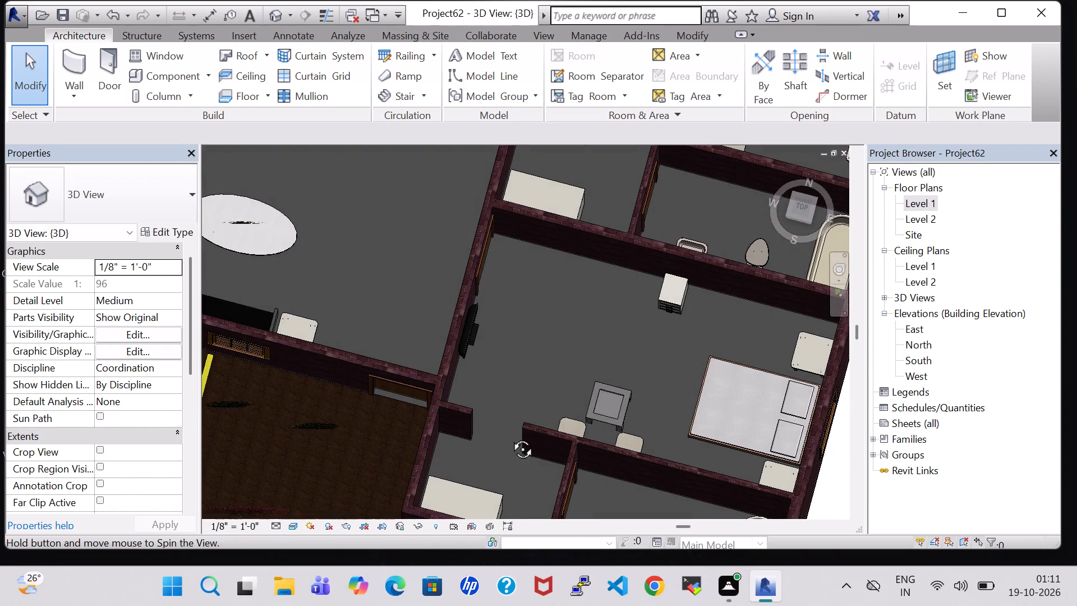
middle_drag(510, 437, 506, 384)
click(472, 373)
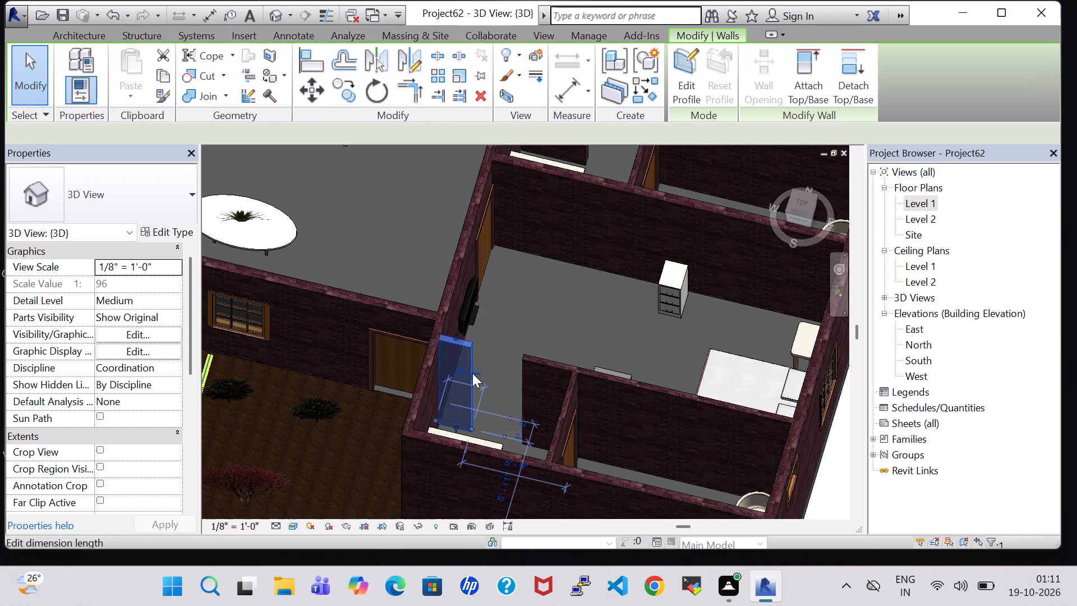
click(529, 319)
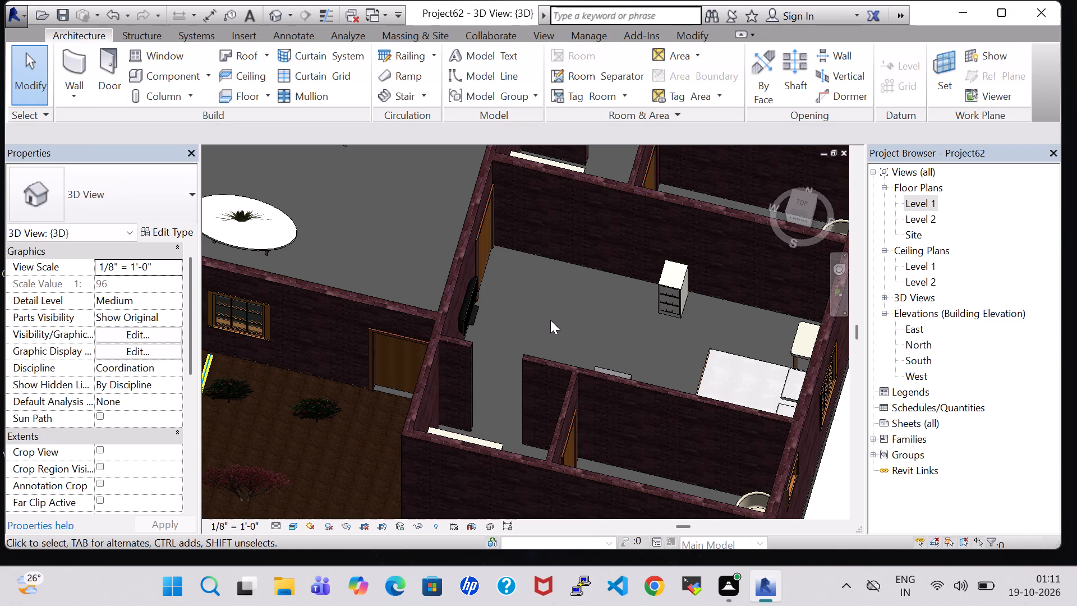
double_click(919, 209)
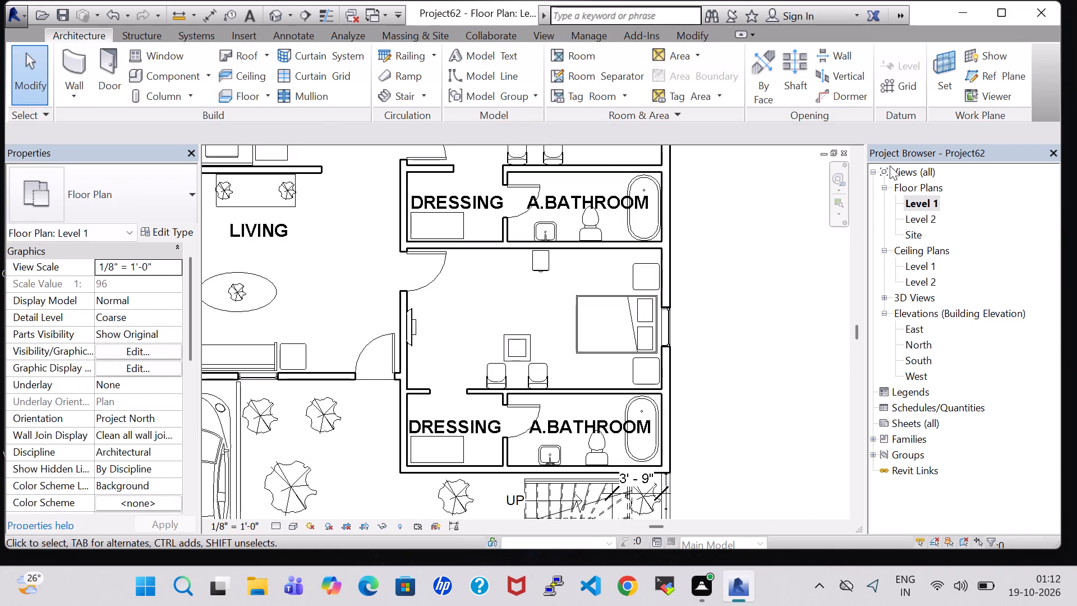
click(274, 17)
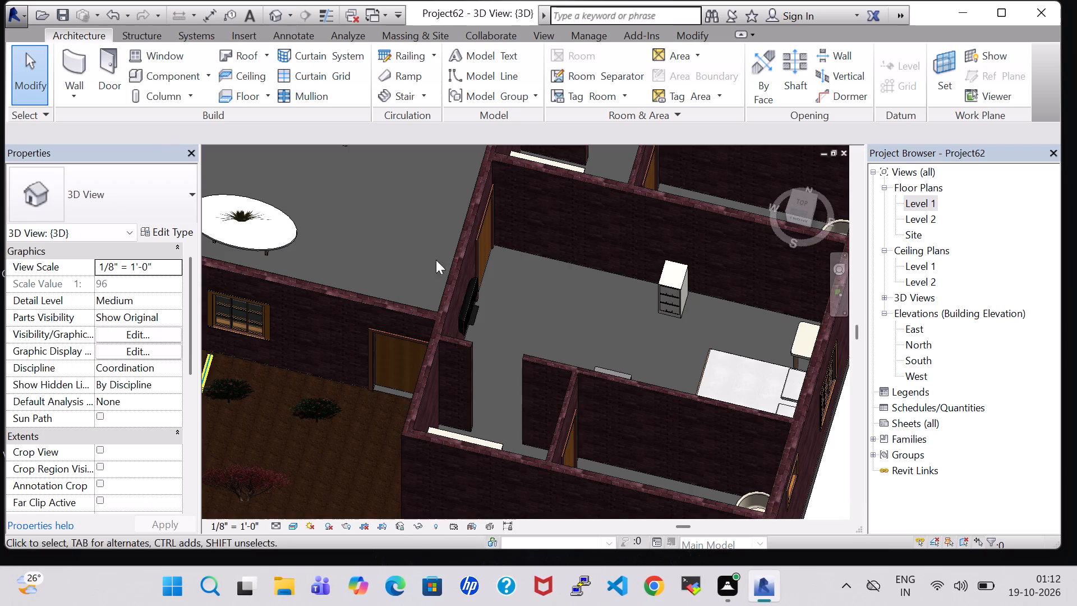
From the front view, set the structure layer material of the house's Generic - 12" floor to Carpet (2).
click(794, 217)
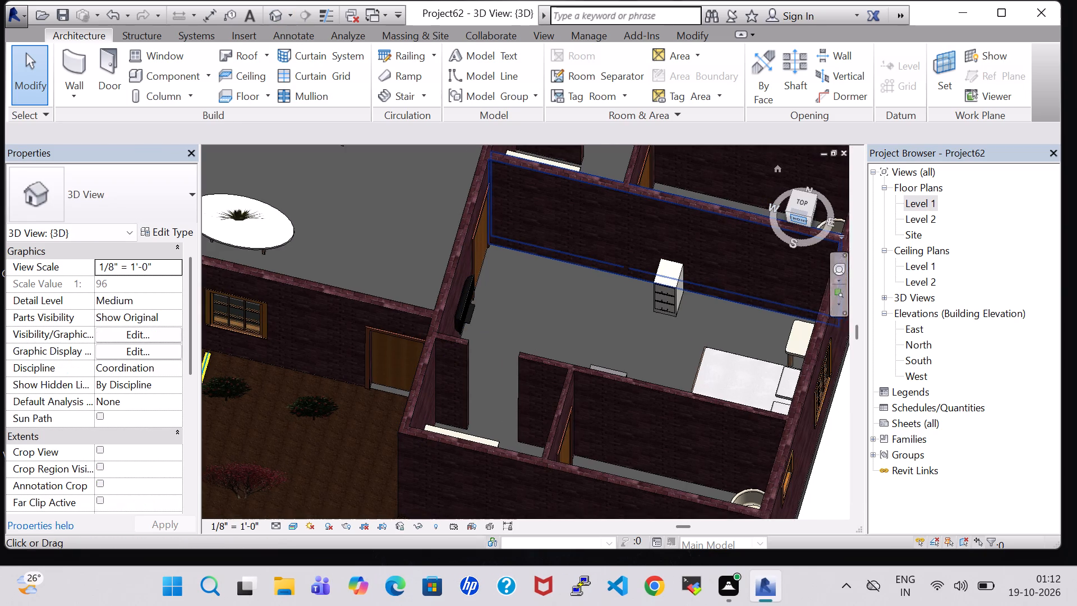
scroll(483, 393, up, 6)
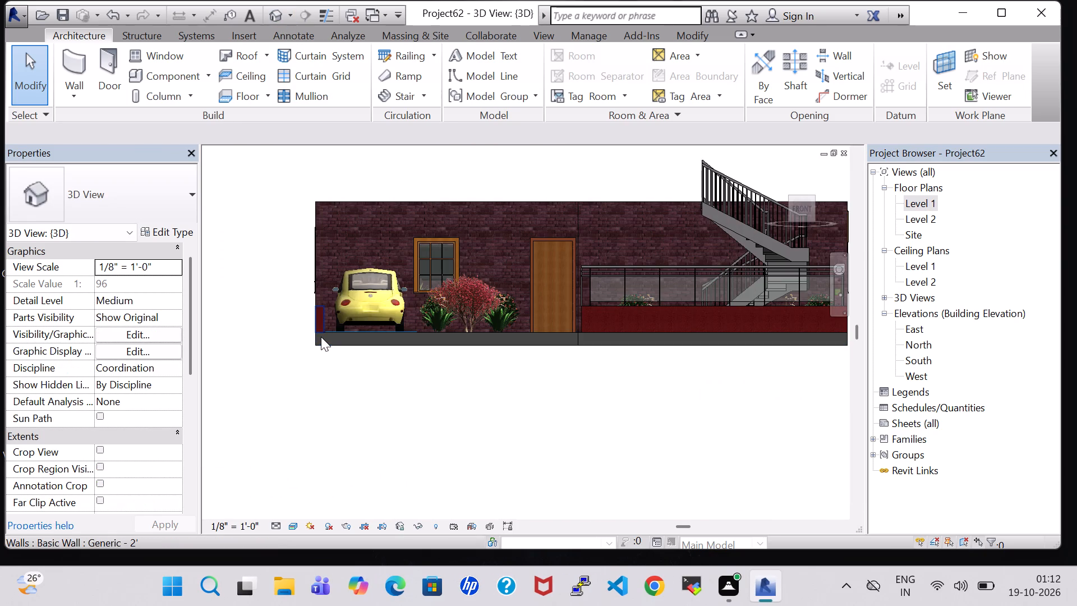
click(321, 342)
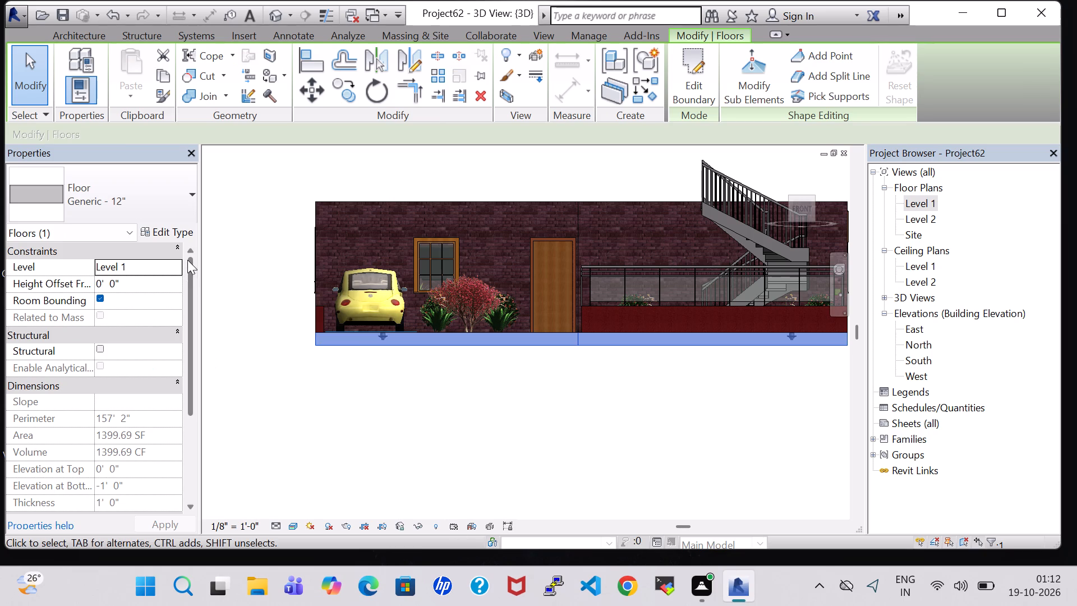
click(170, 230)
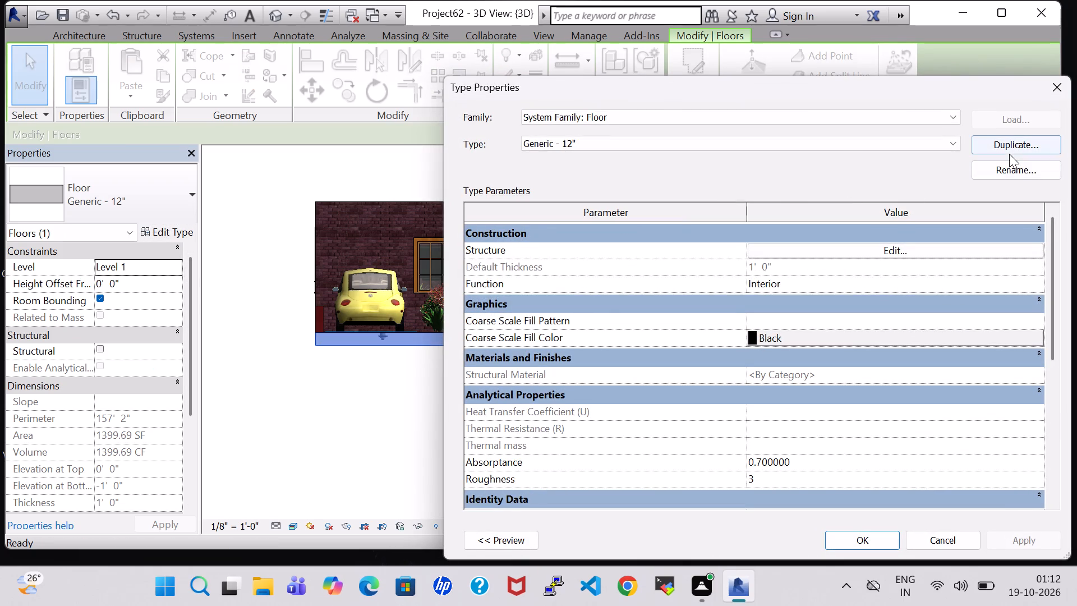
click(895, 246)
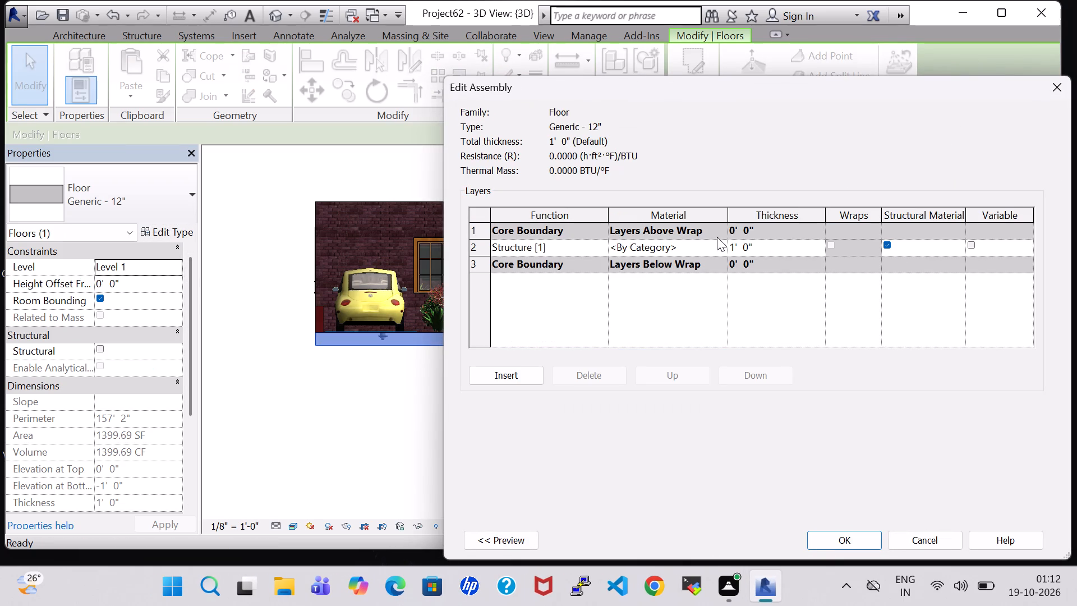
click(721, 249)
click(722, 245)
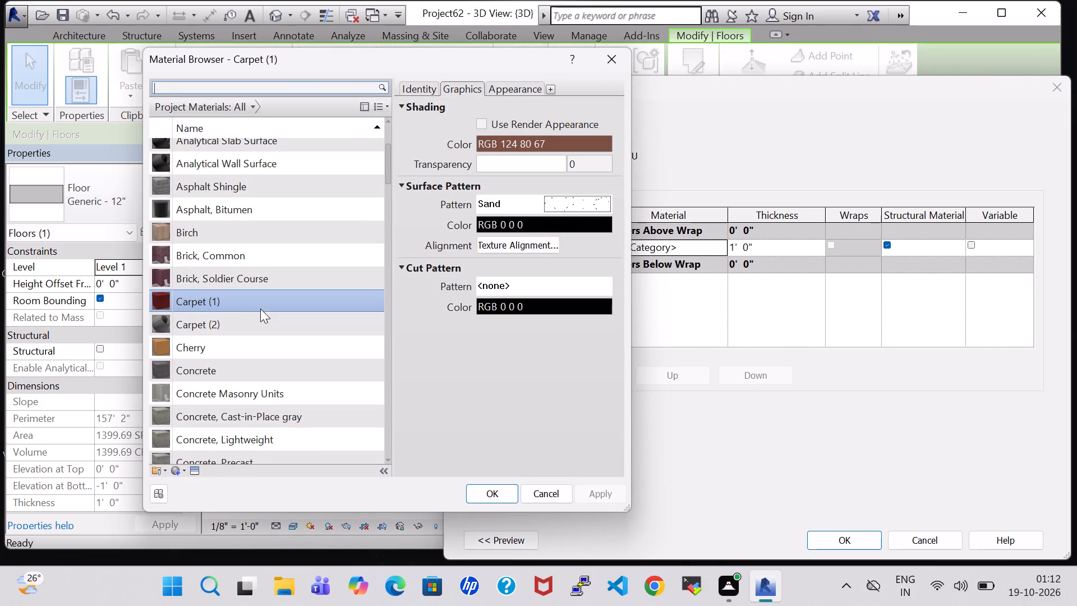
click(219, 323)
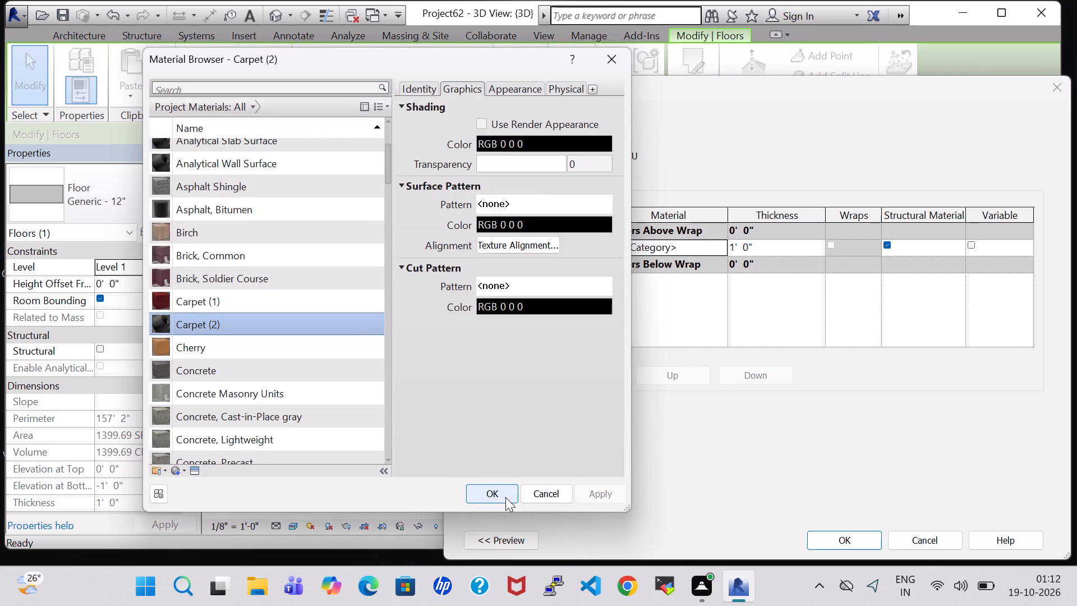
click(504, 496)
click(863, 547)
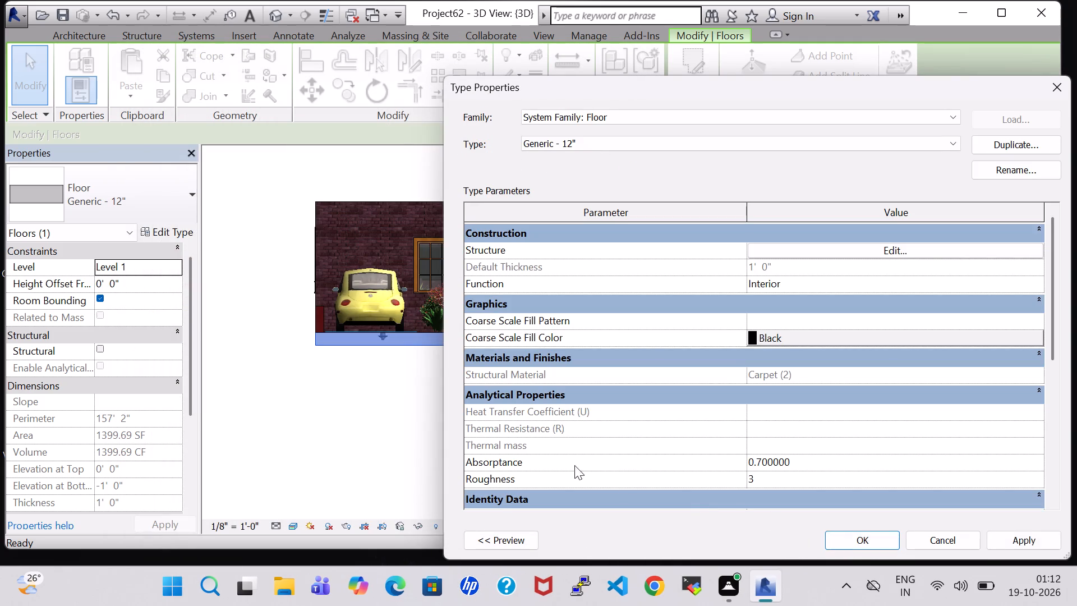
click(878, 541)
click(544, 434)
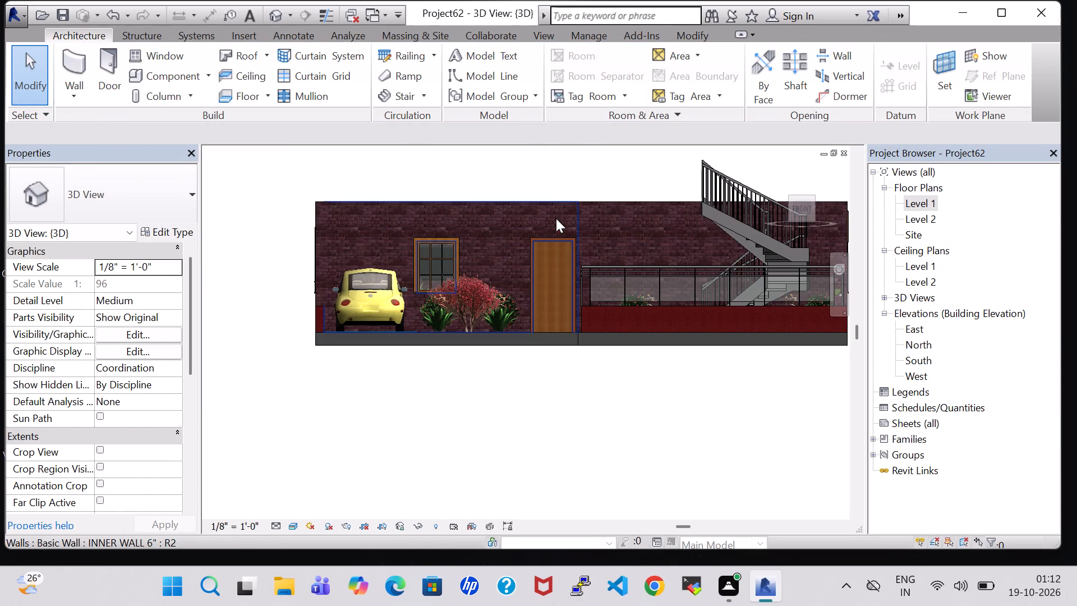
Set the structure layer material of the house's Generic - 12" floor to Default Wall.
shift+middle_drag(556, 183, 569, 345)
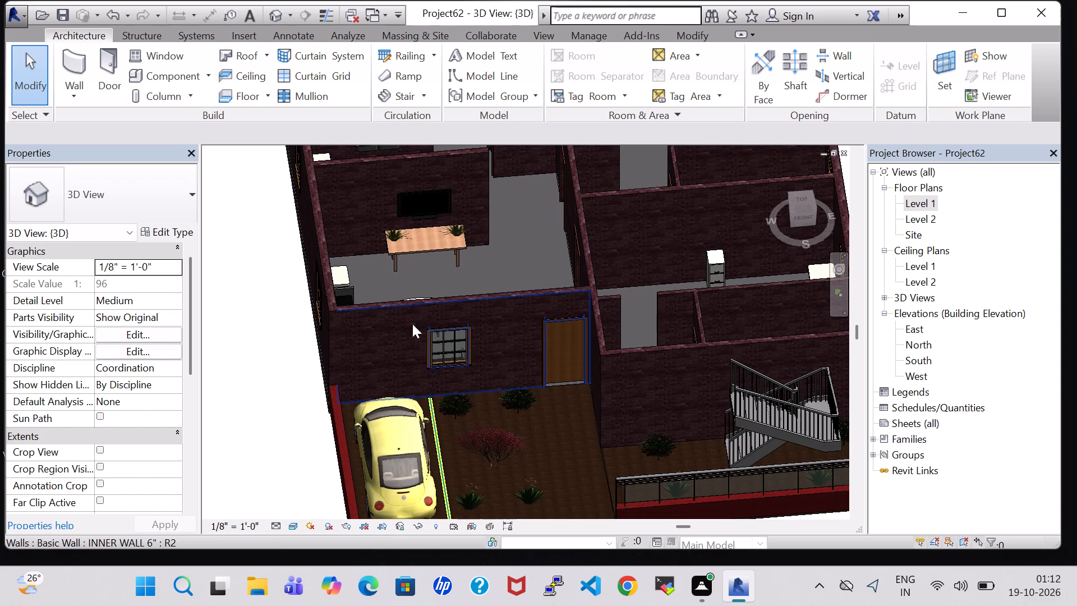
scroll(257, 375, up, 1)
shift+middle_drag(269, 371, 284, 277)
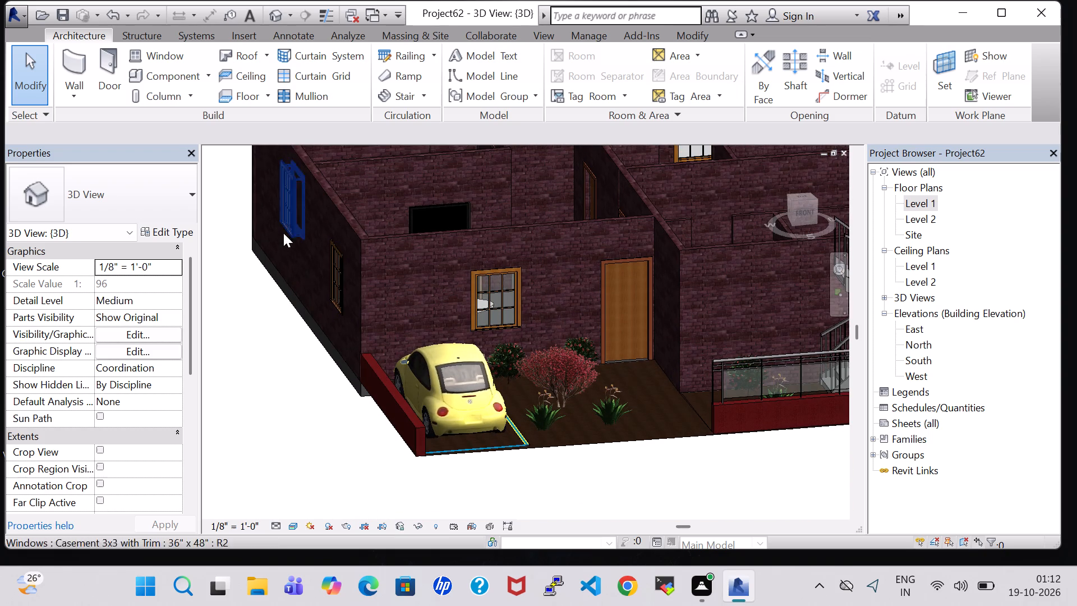
click(352, 387)
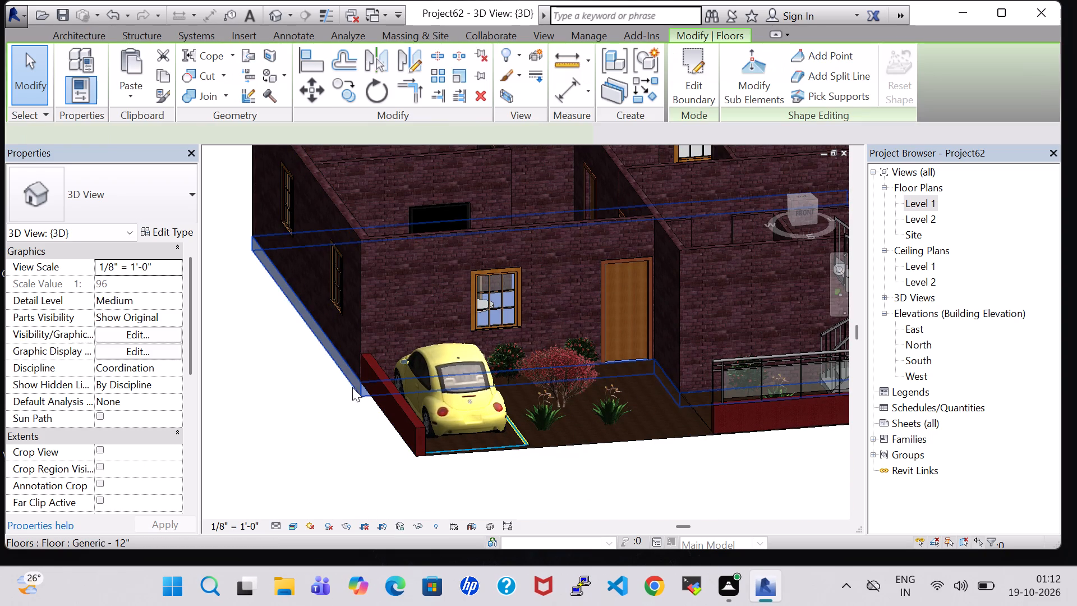
click(163, 229)
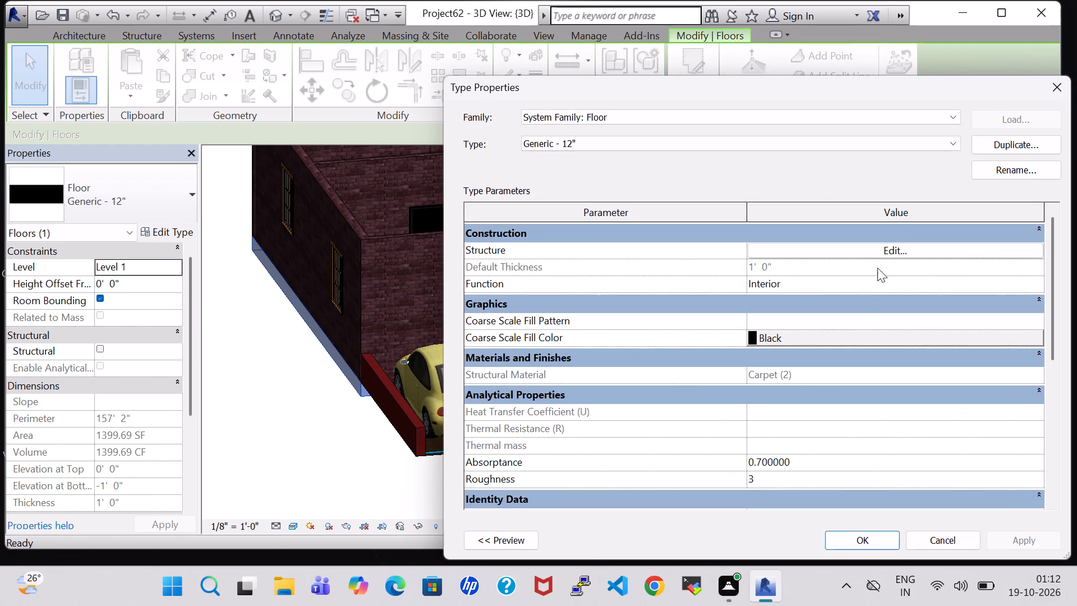
click(887, 247)
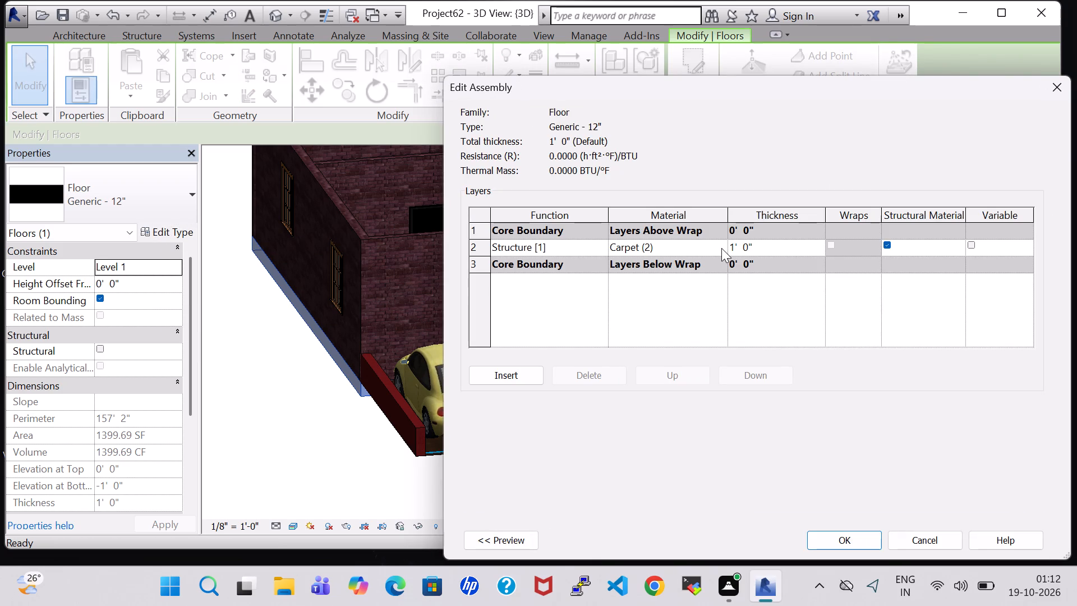
click(721, 242)
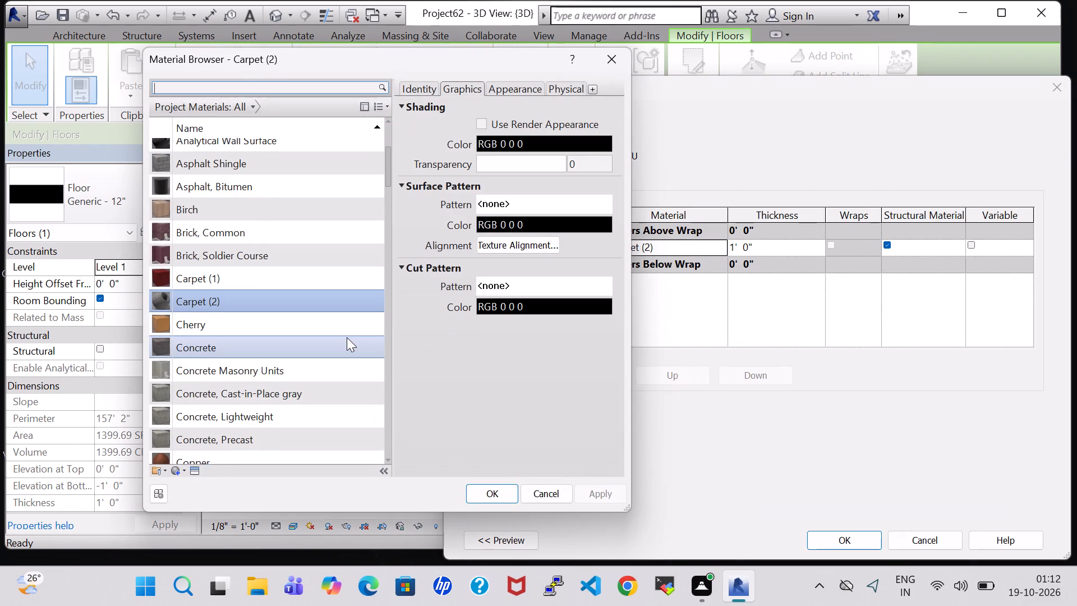
scroll(347, 337, down, 2)
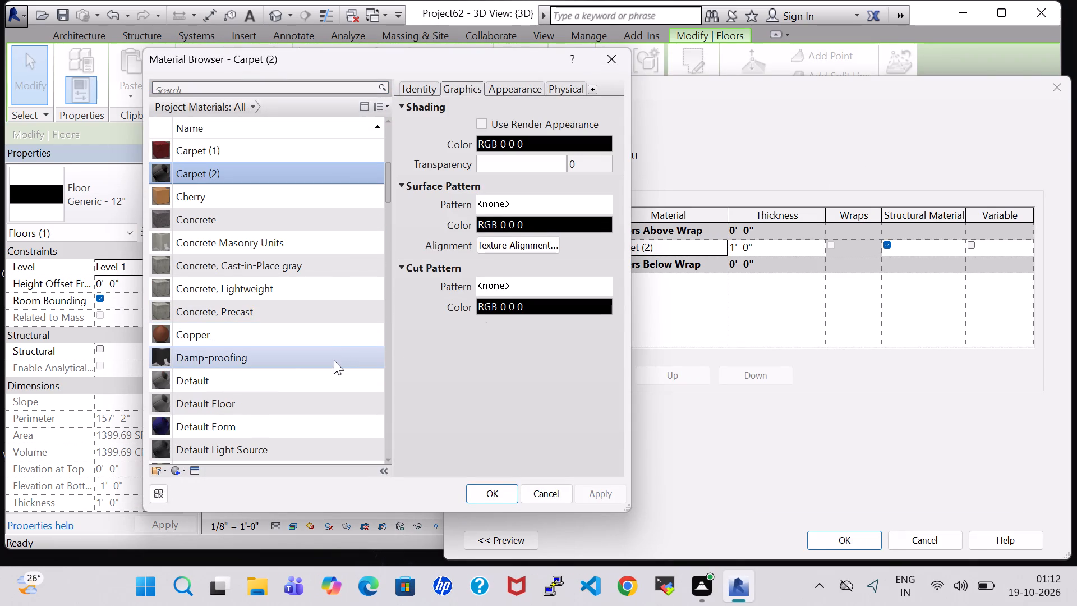
scroll(334, 360, down, 6)
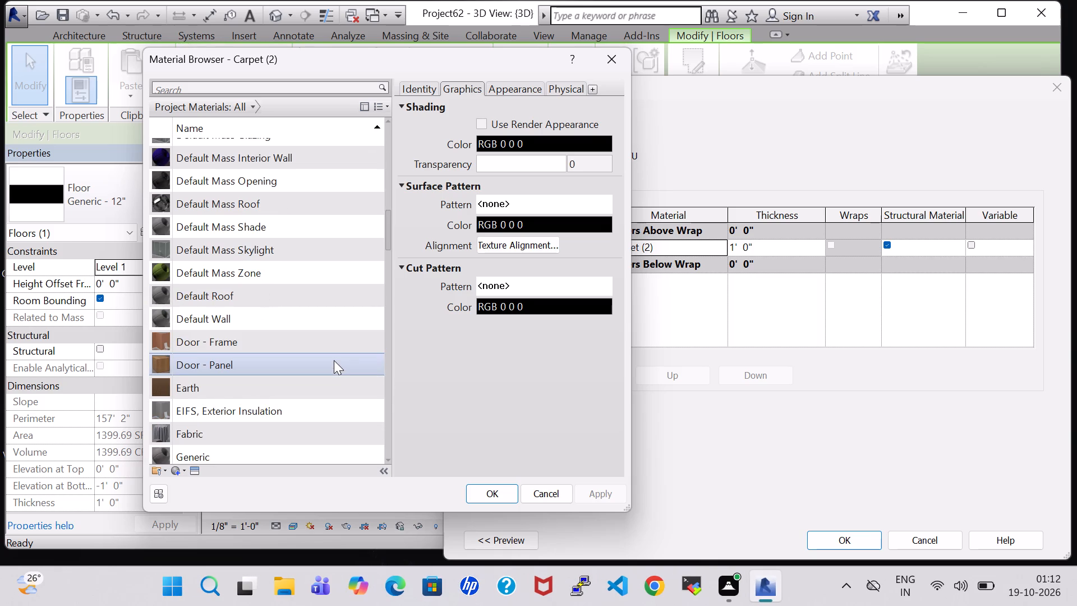
double_click(310, 319)
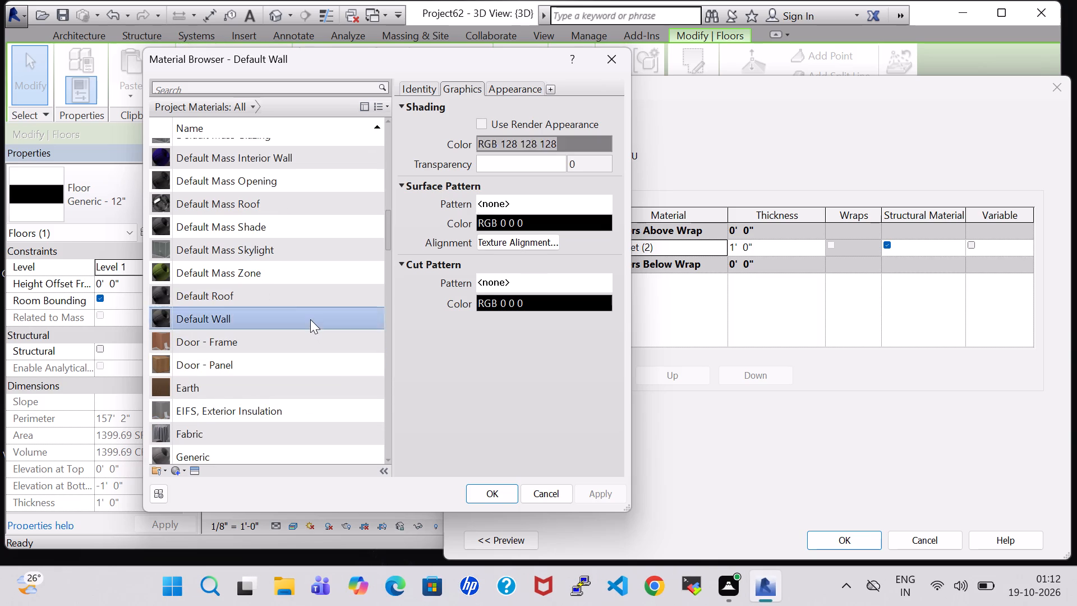
click(837, 545)
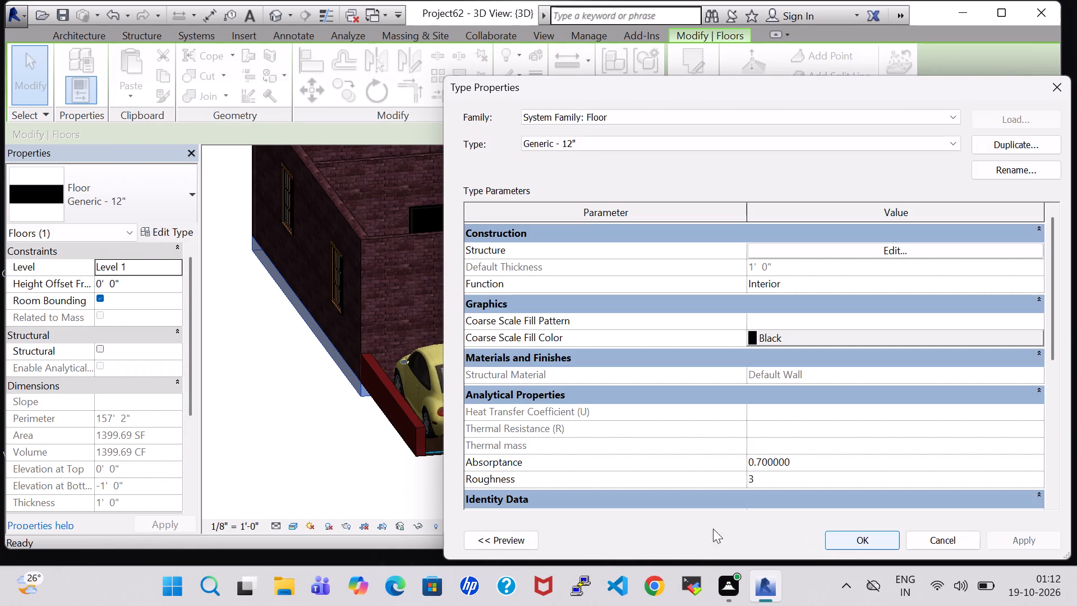
click(867, 545)
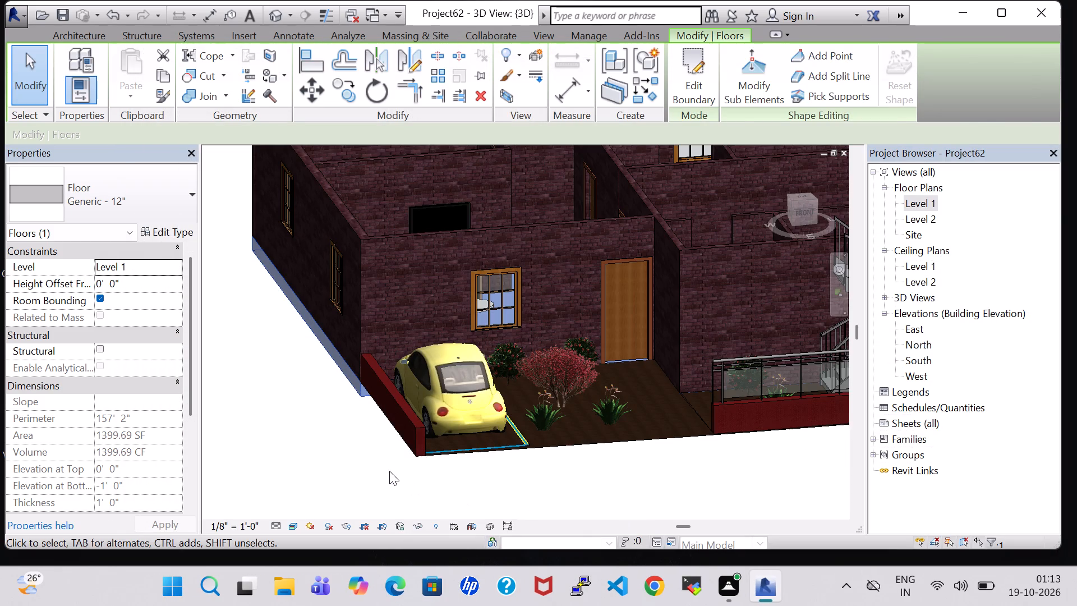
click(389, 471)
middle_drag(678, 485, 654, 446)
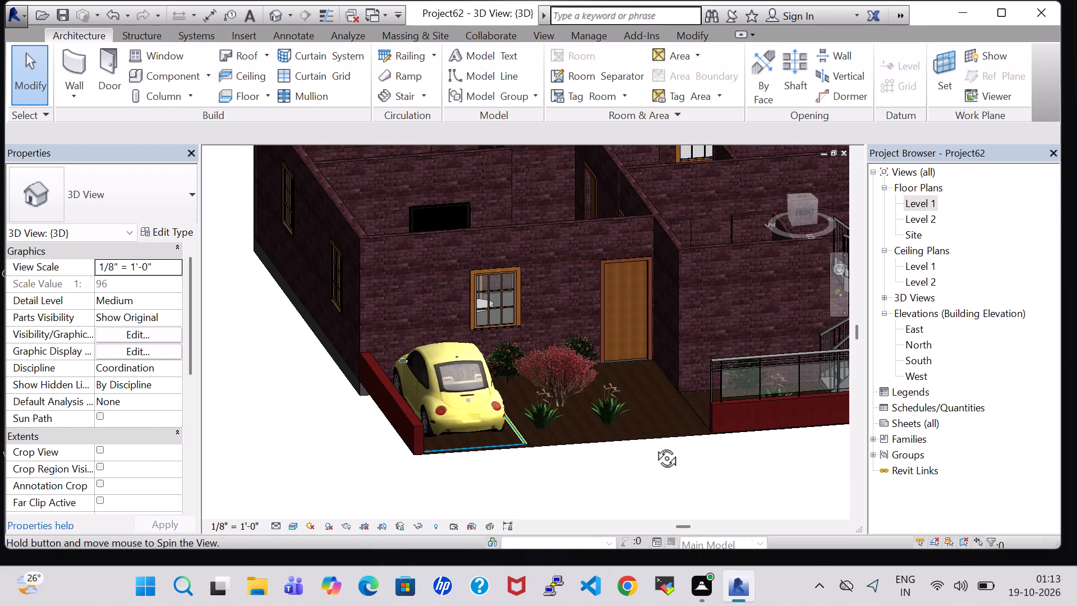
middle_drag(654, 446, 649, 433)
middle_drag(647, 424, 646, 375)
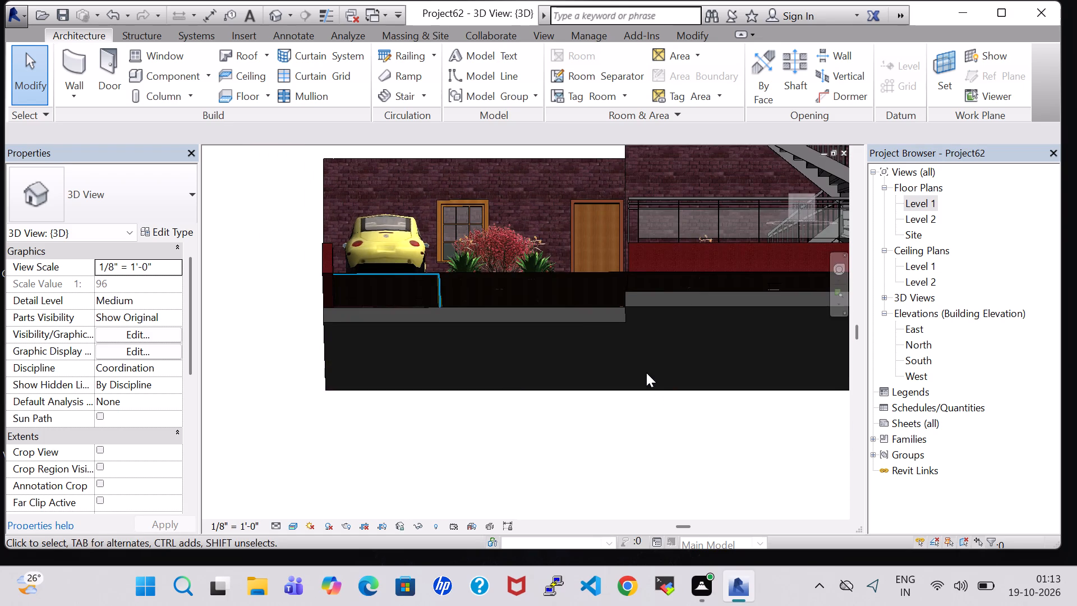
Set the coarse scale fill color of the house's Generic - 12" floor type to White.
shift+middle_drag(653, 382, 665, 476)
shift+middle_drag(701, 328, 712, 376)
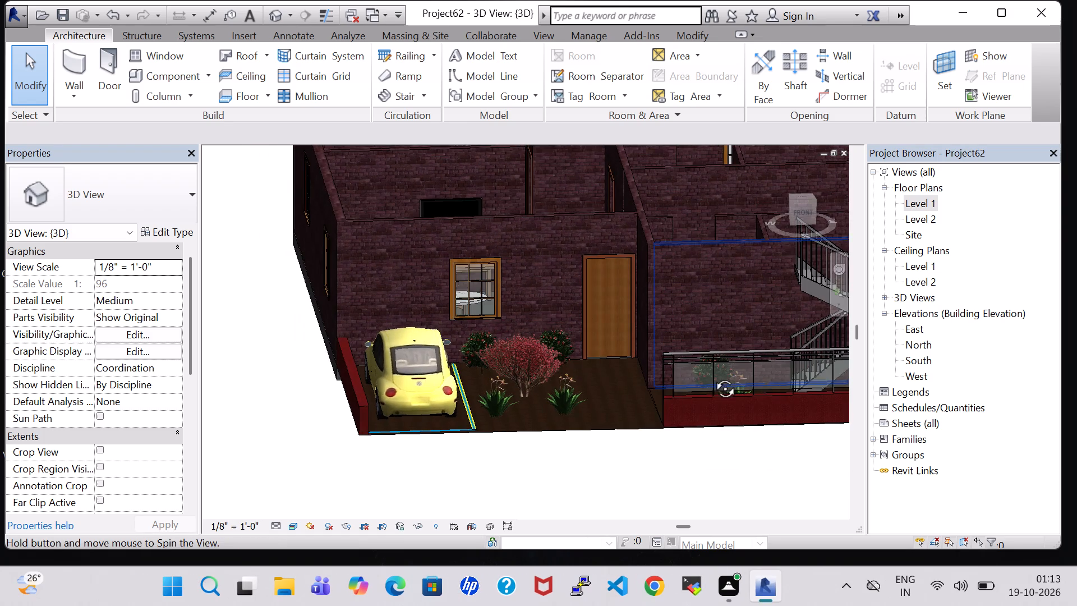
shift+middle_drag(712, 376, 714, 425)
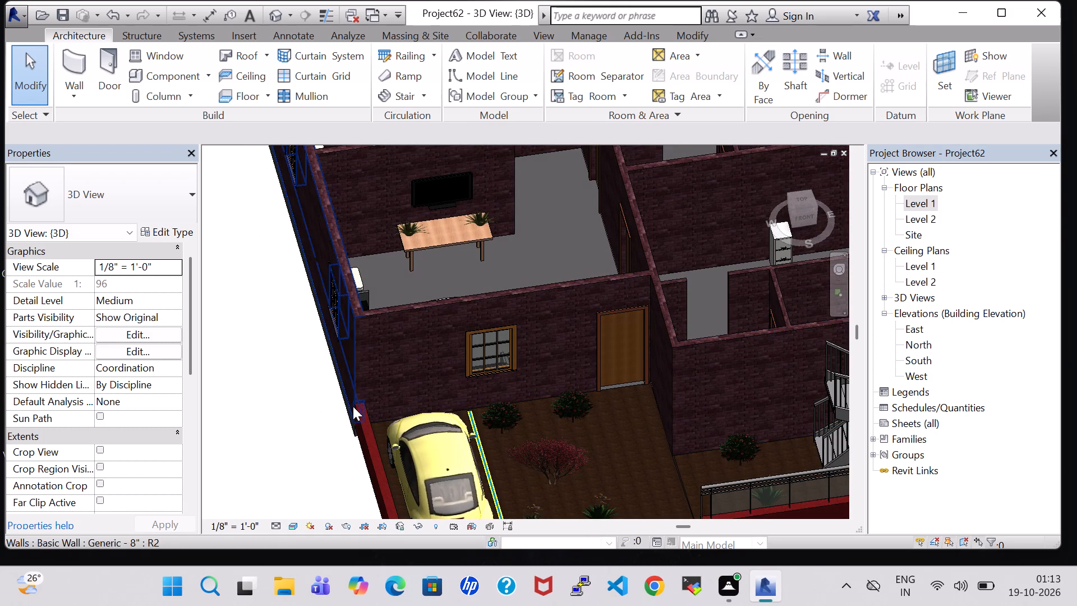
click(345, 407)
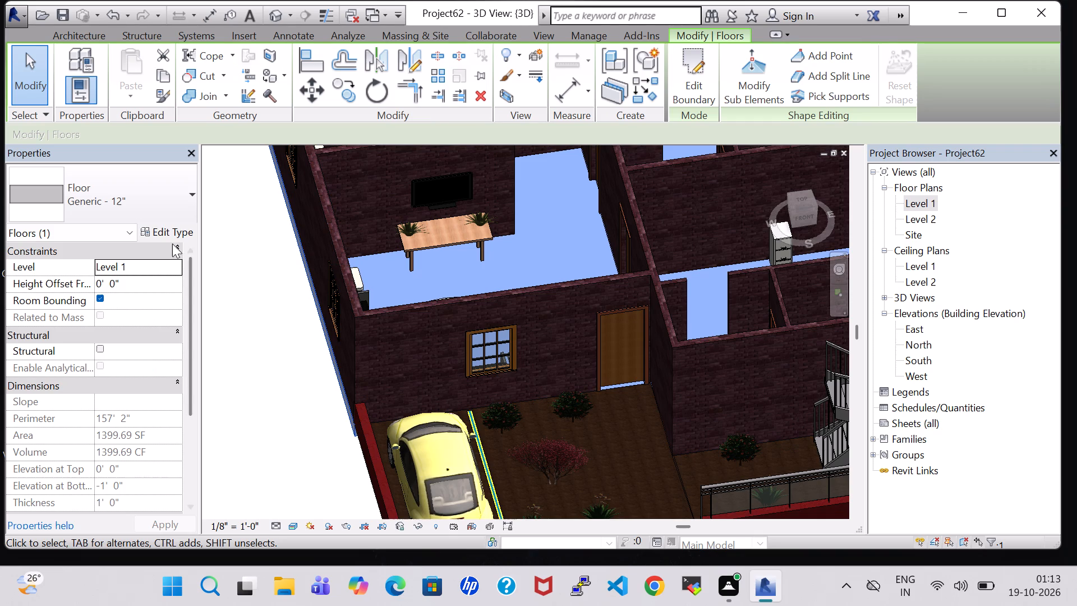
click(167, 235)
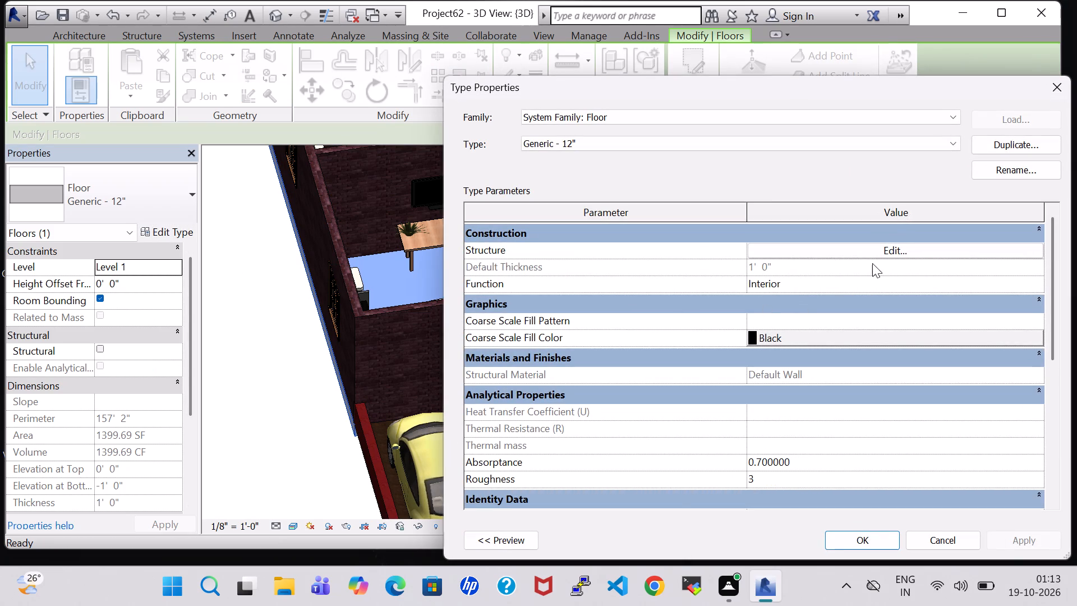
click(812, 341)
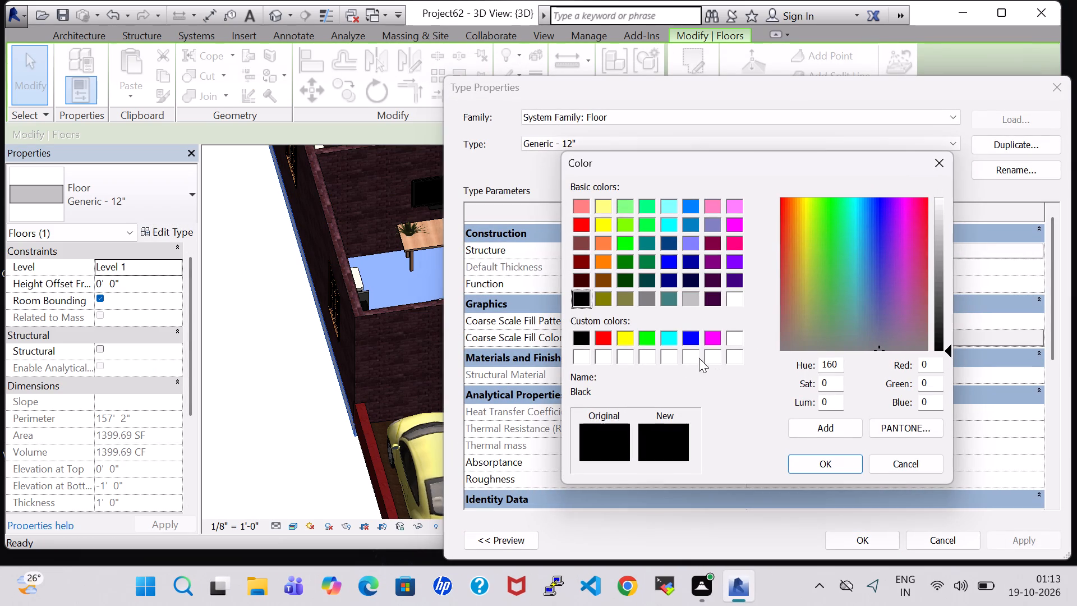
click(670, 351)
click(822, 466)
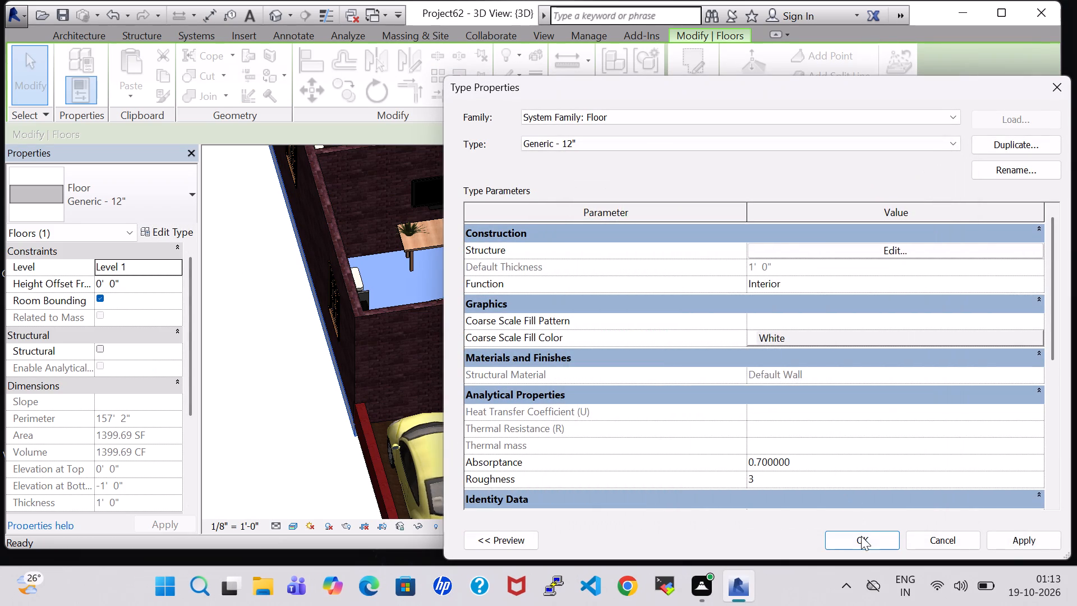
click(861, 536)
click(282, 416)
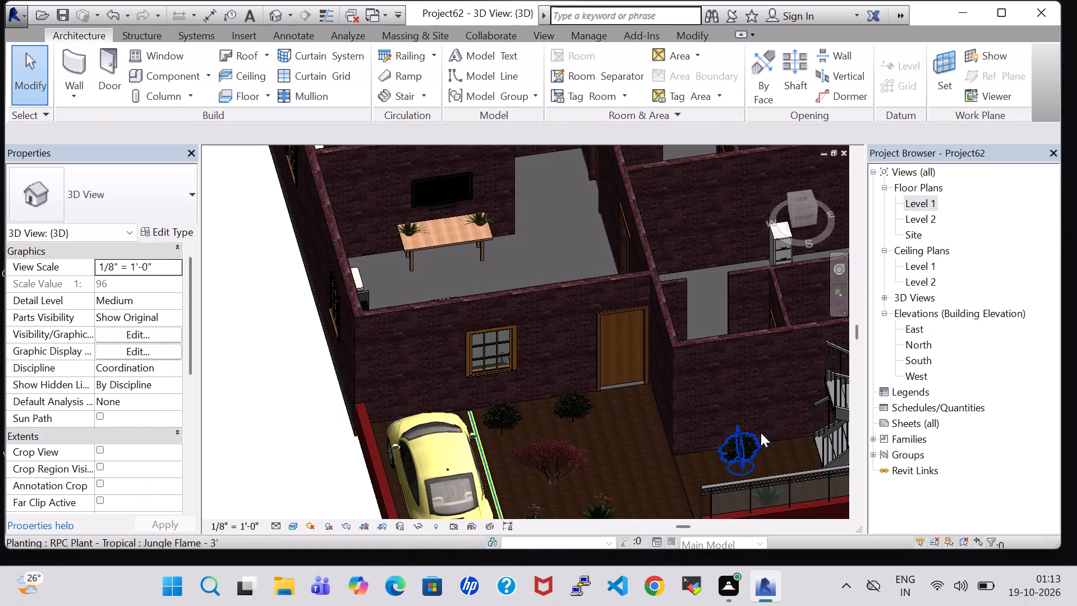
Set the coarse scale fill color of the house's Generic - 12" floor type to Black.
click(808, 217)
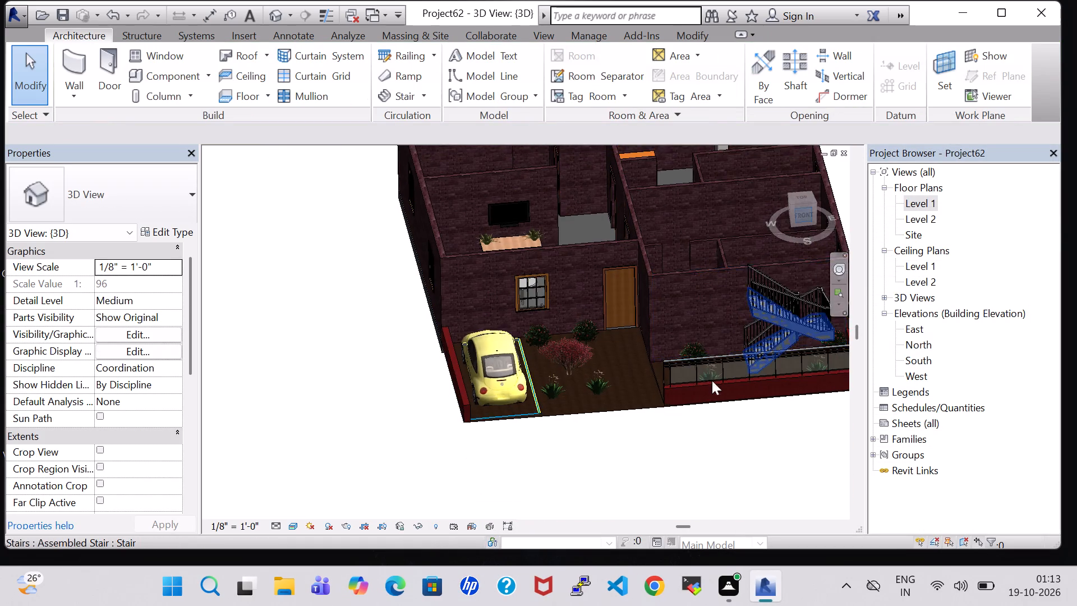
scroll(691, 431, up, 5)
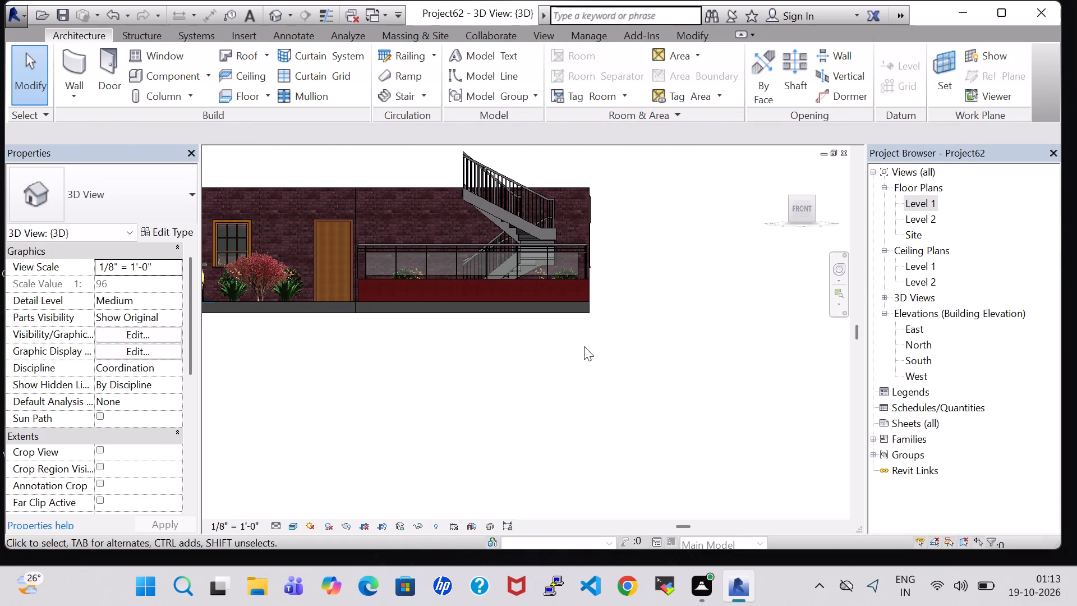
click(572, 314)
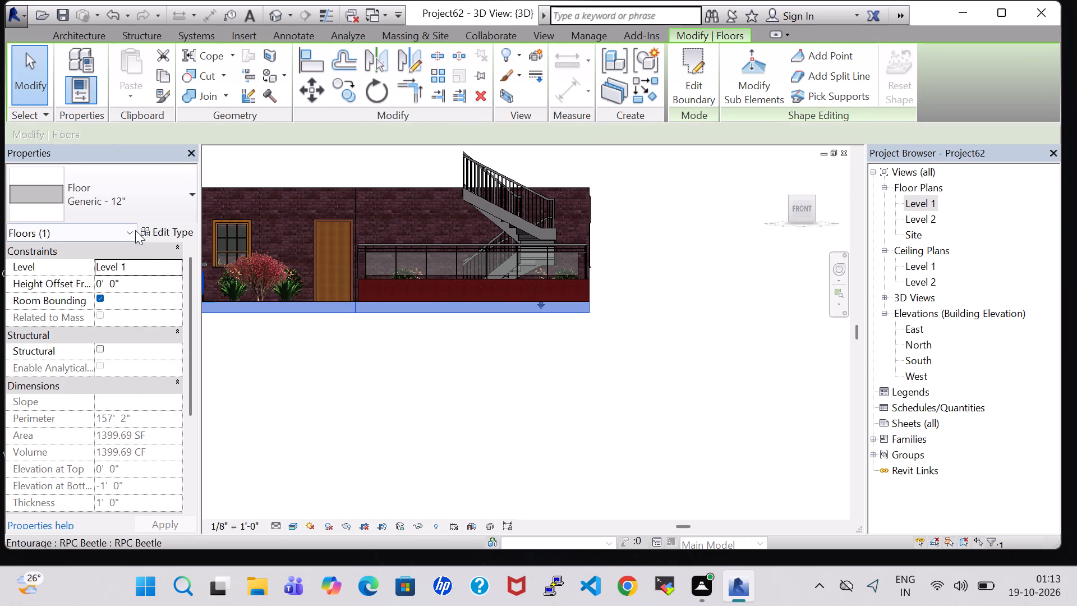
click(157, 229)
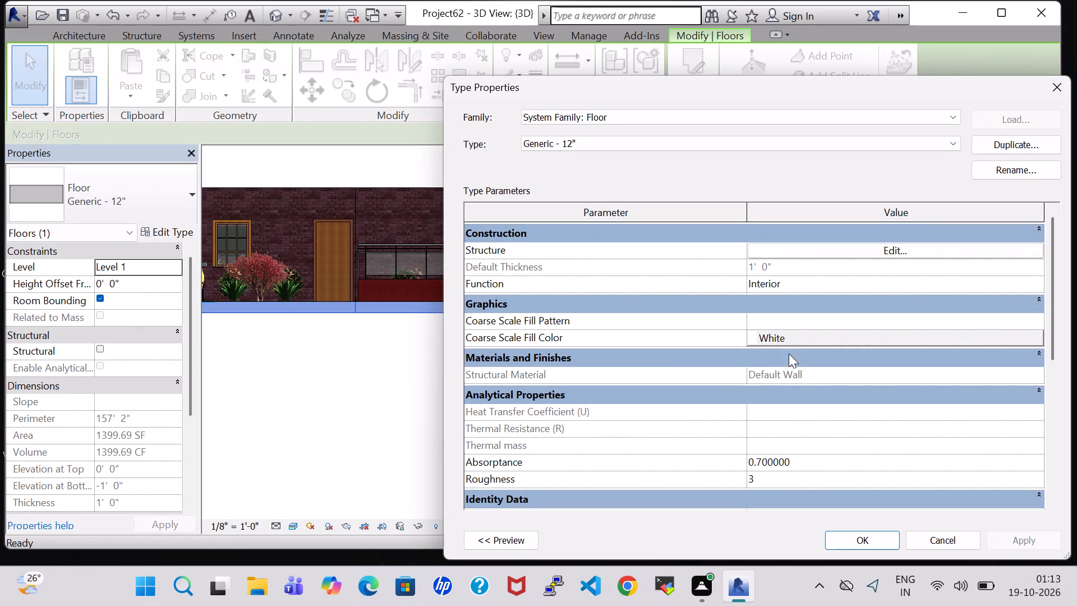
click(787, 345)
click(583, 303)
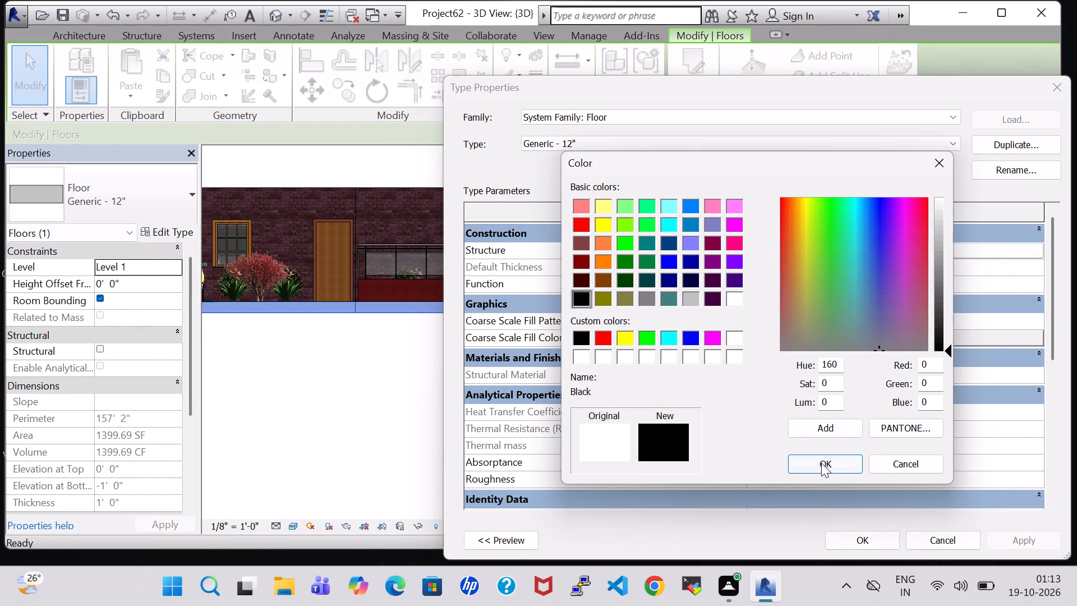
click(818, 456)
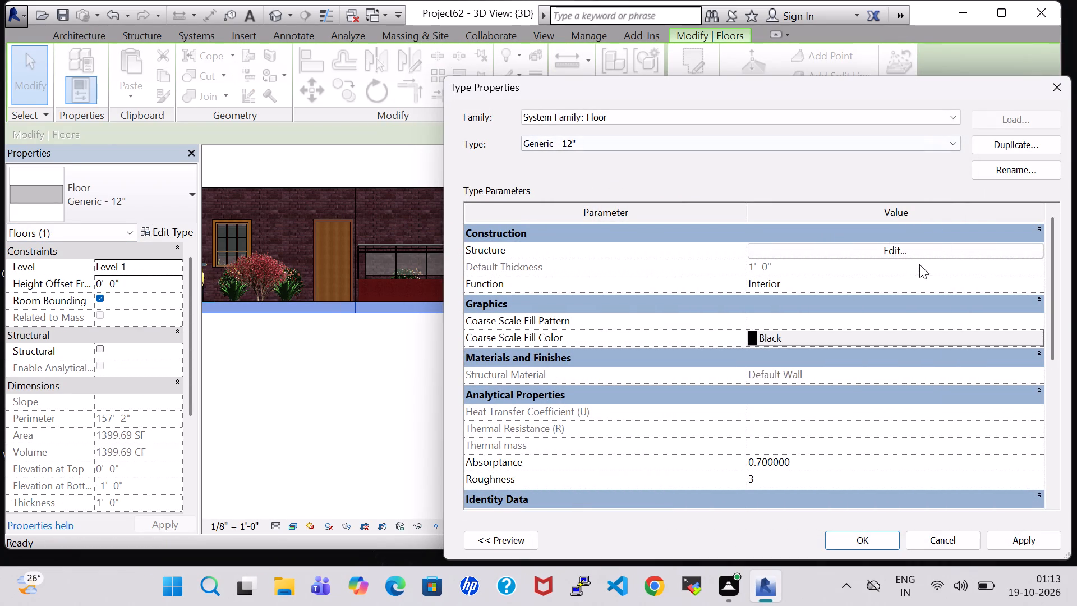
Examine the project materials available for the Generic - 12" floor's structure layer, and accept the floor's type properties.
click(904, 251)
click(724, 246)
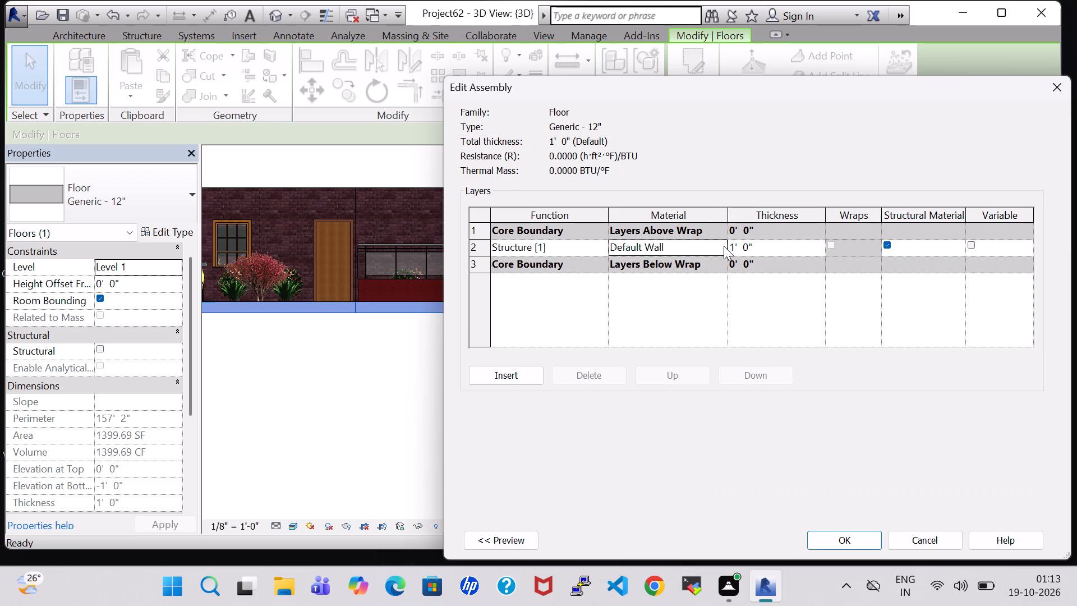
scroll(294, 329, up, 9)
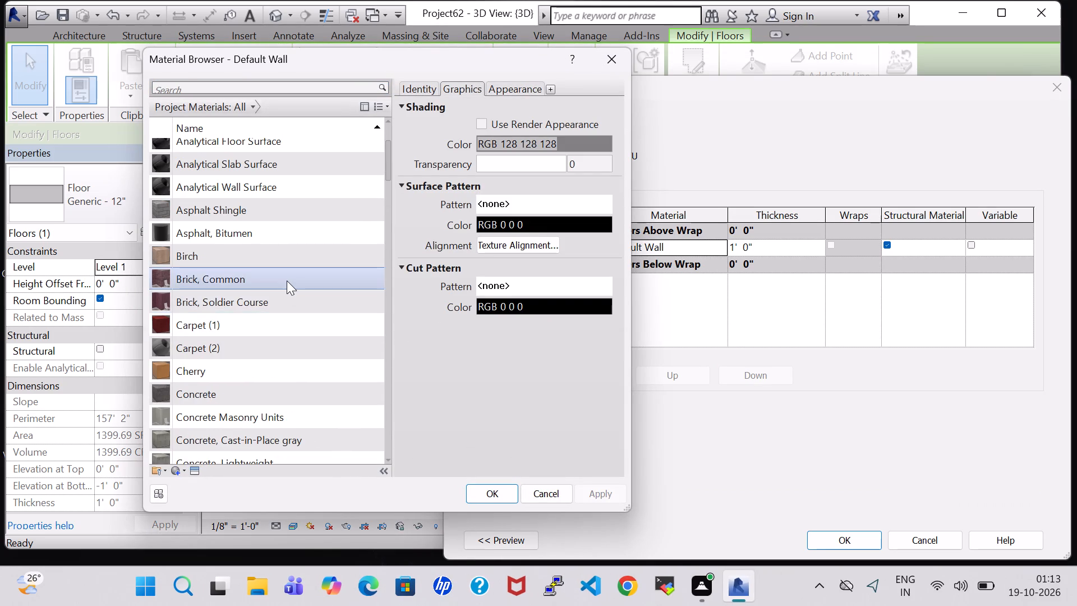
scroll(287, 281, up, 1)
scroll(287, 283, down, 1)
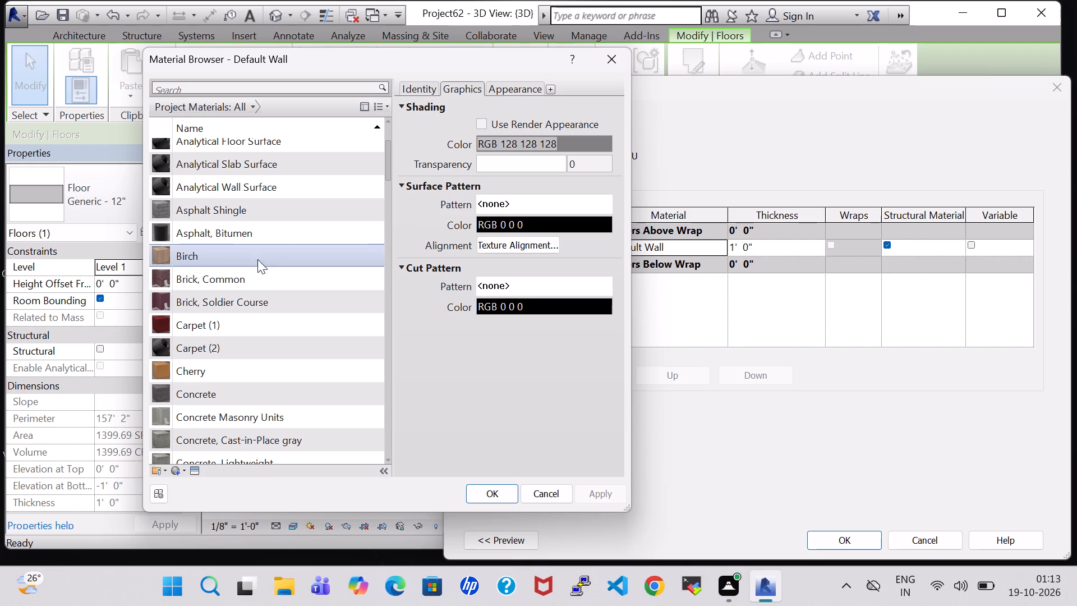
click(617, 65)
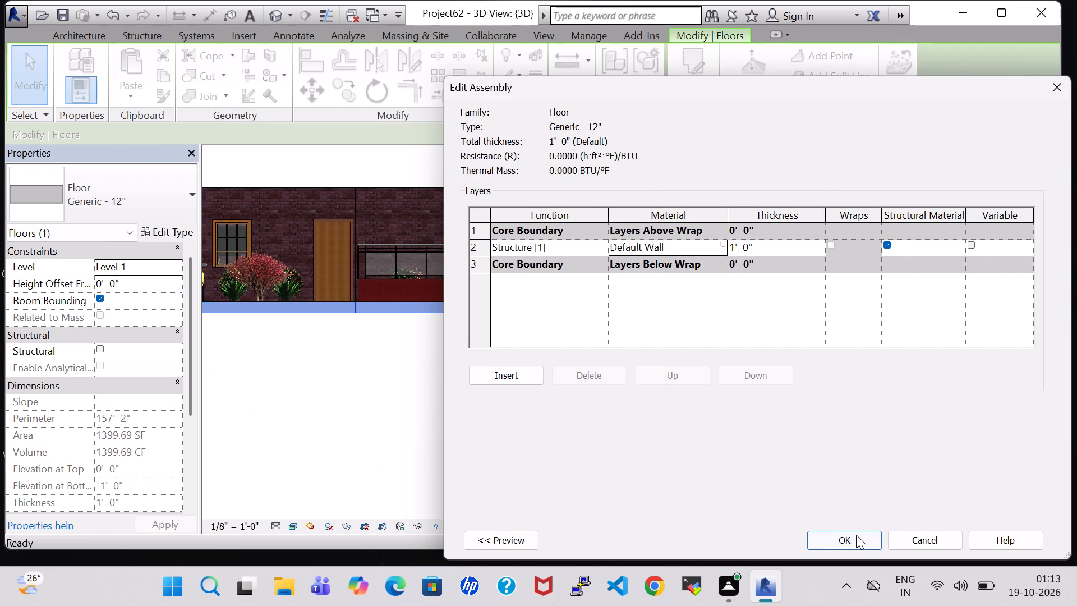
click(856, 535)
click(858, 538)
click(407, 342)
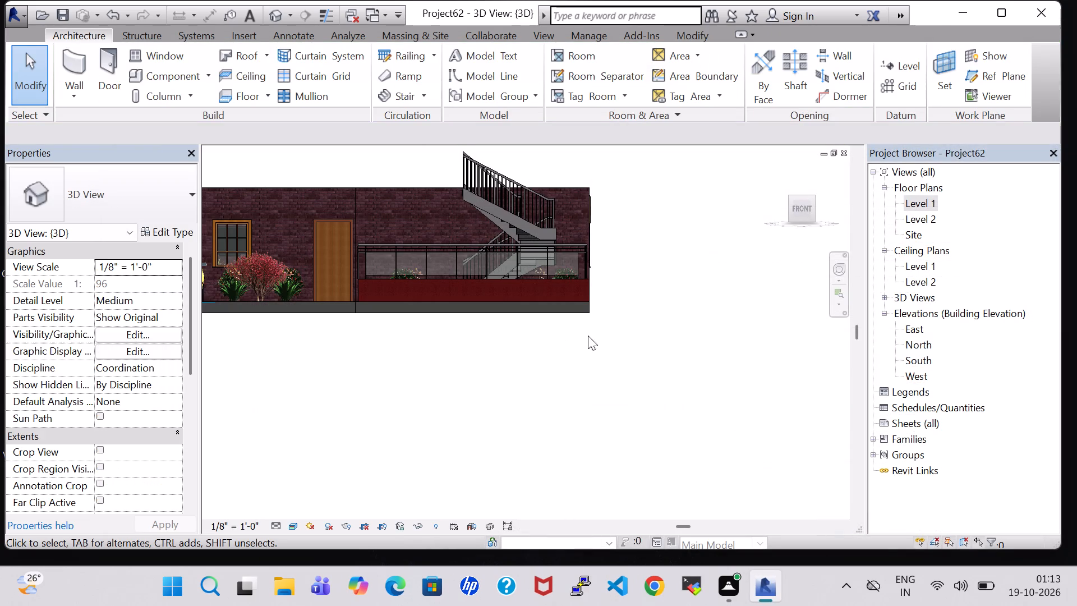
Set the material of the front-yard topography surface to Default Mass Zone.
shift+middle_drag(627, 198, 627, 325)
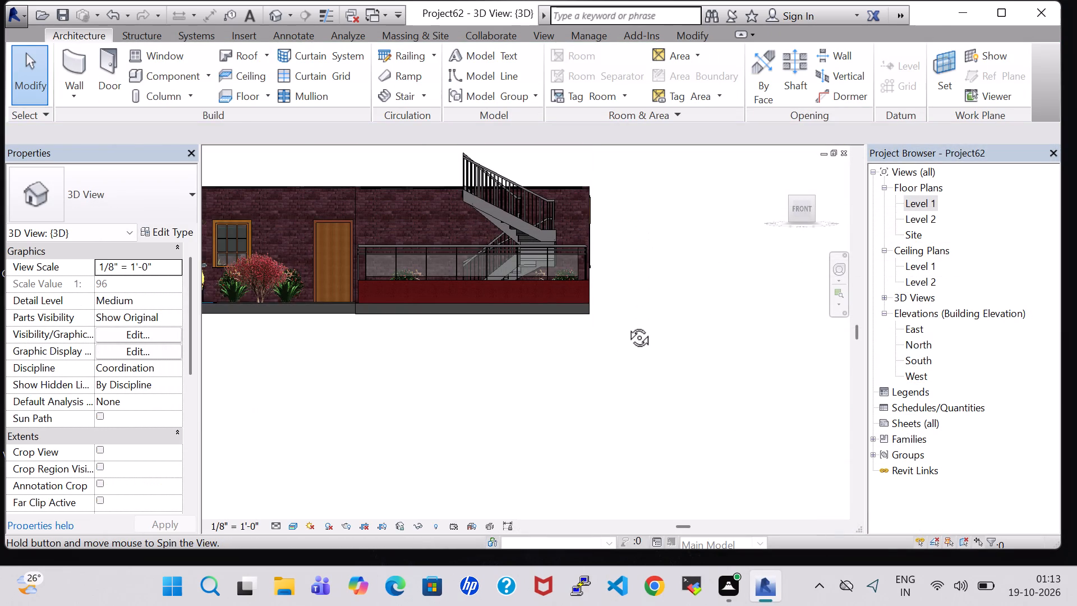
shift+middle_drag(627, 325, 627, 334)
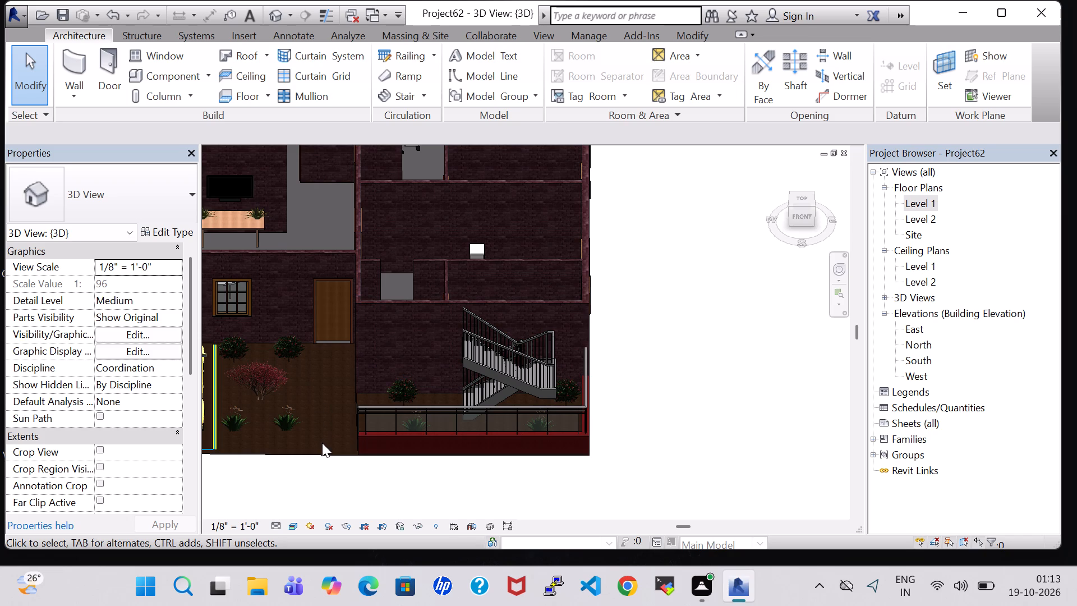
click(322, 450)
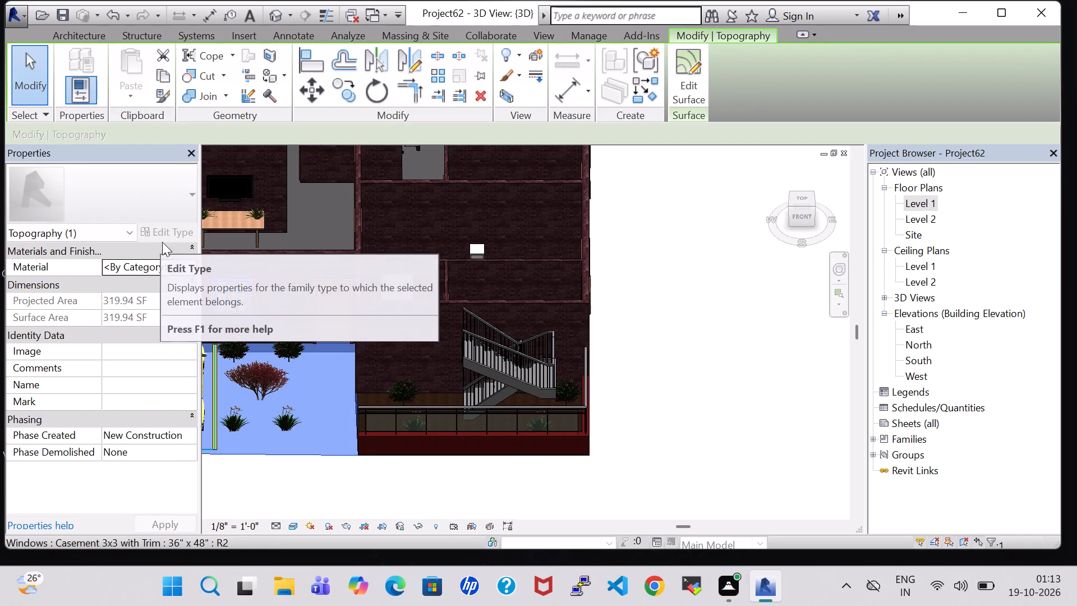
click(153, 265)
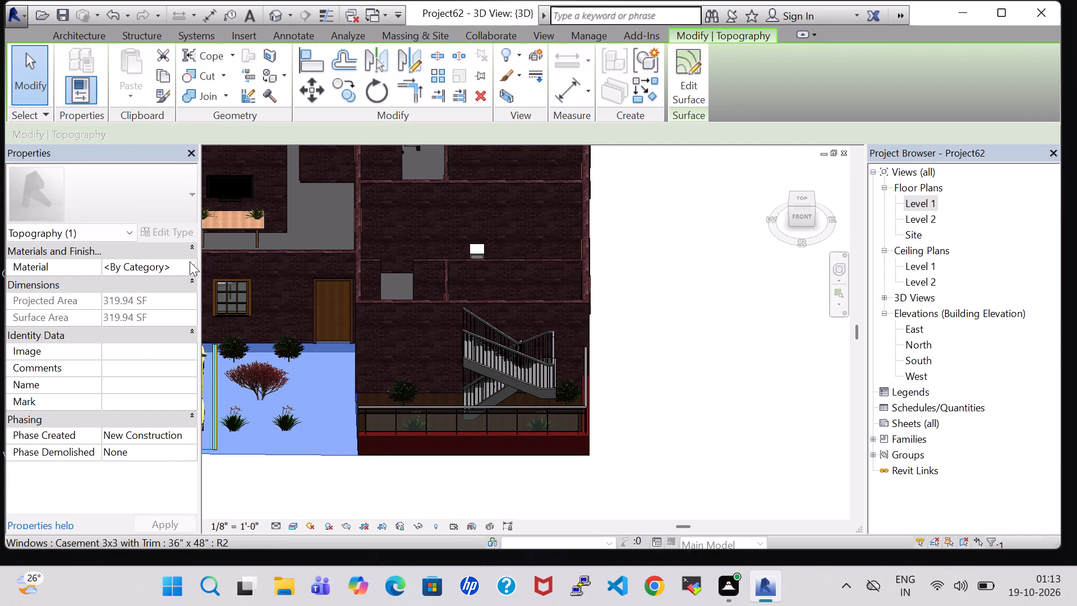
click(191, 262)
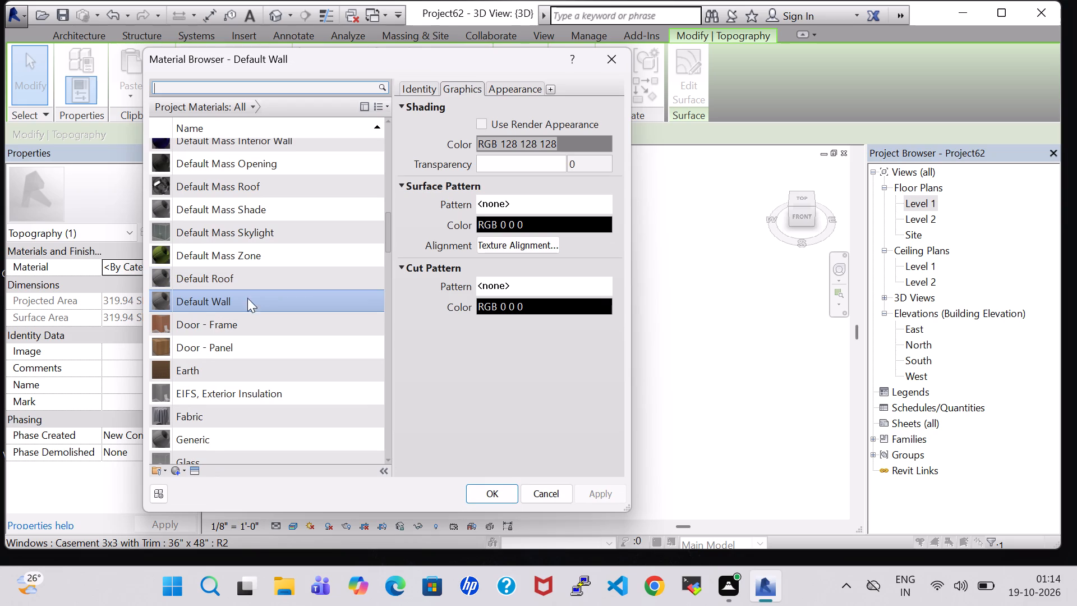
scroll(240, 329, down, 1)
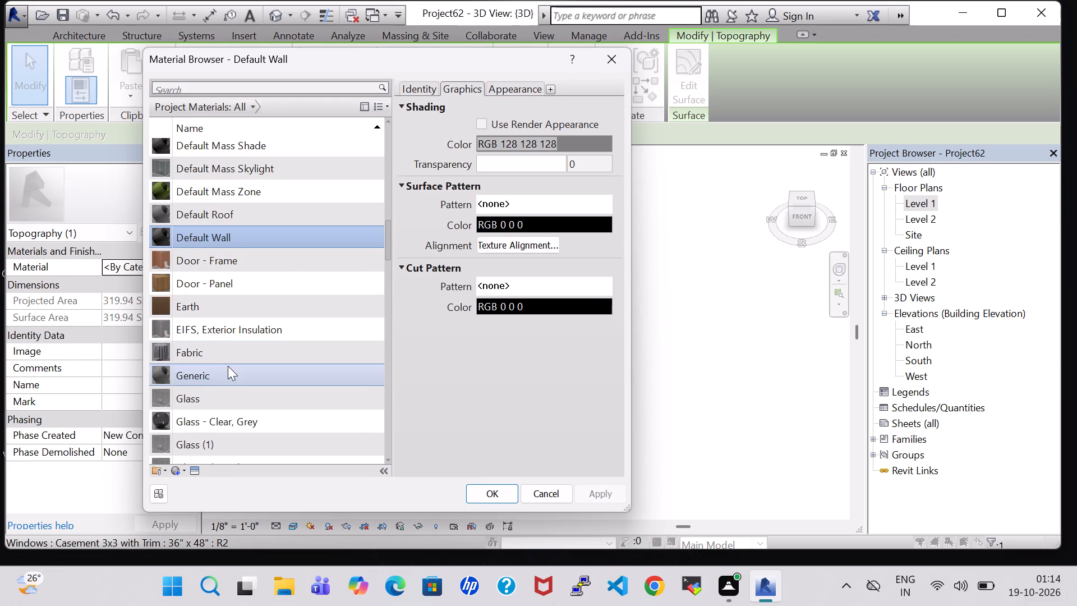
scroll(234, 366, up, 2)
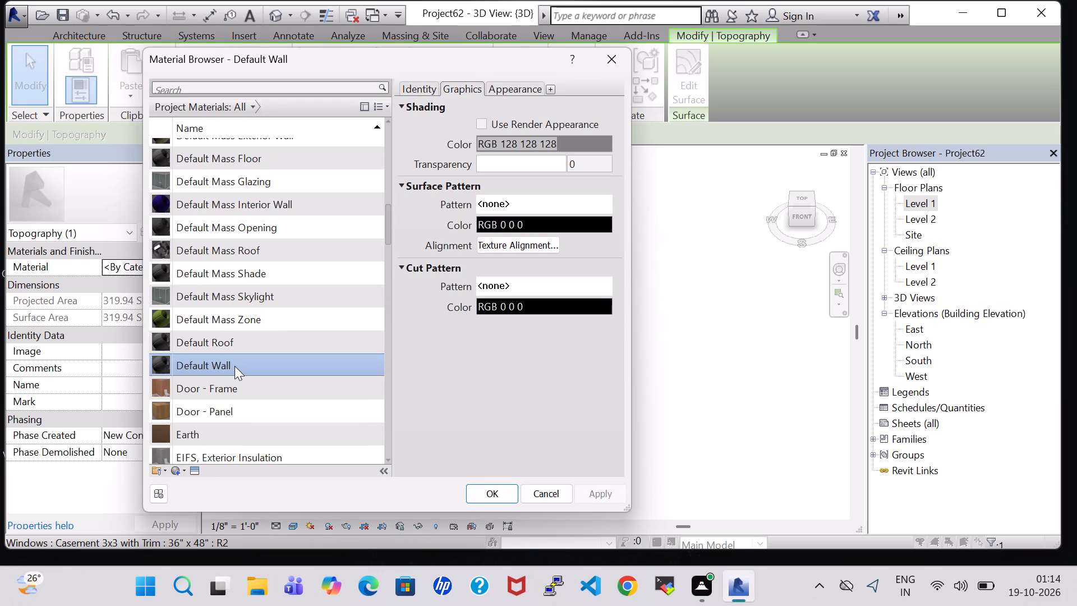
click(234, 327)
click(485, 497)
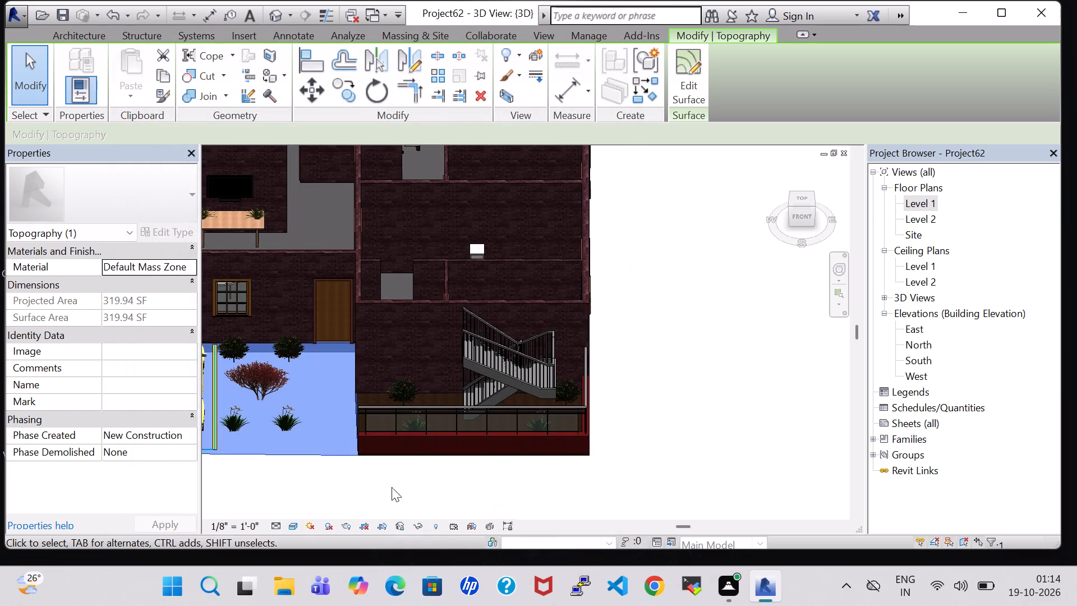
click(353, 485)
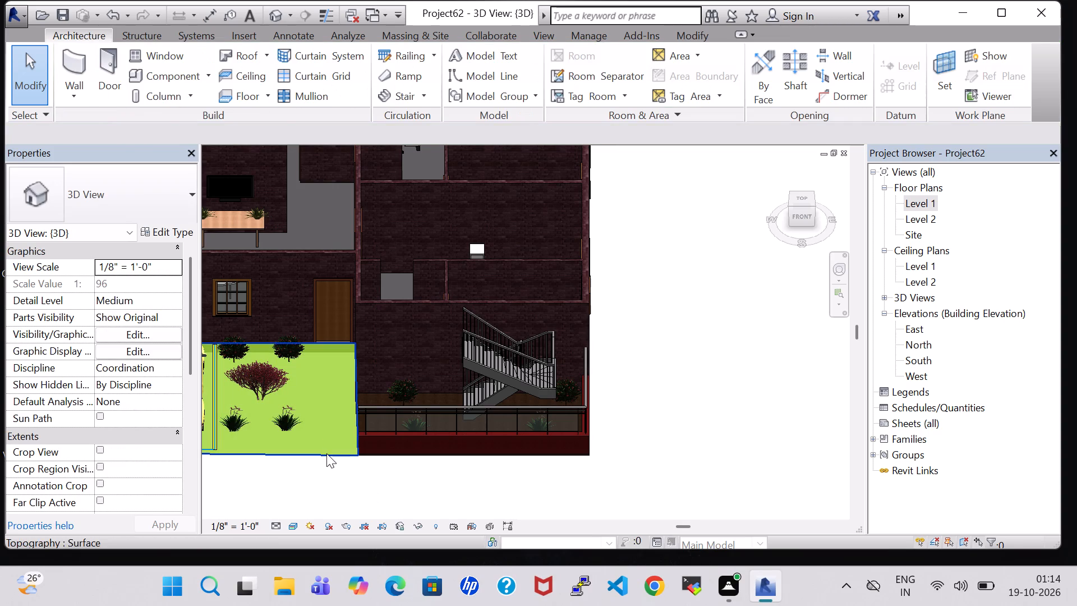
Set the material of the front-yard topography surface to Poche.
click(326, 453)
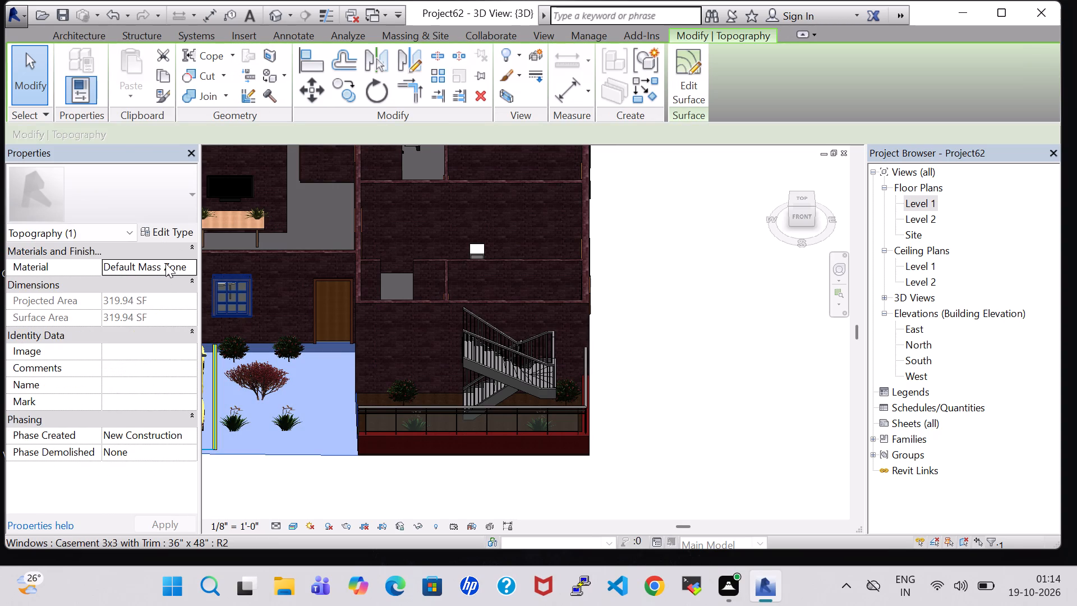
click(165, 263)
click(190, 264)
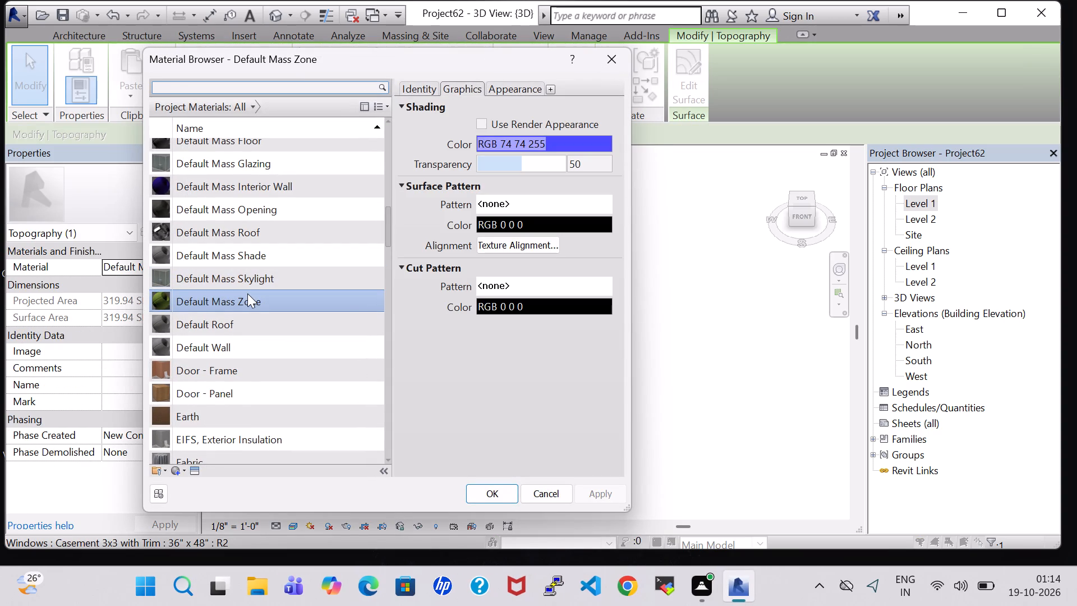
scroll(247, 296, down, 8)
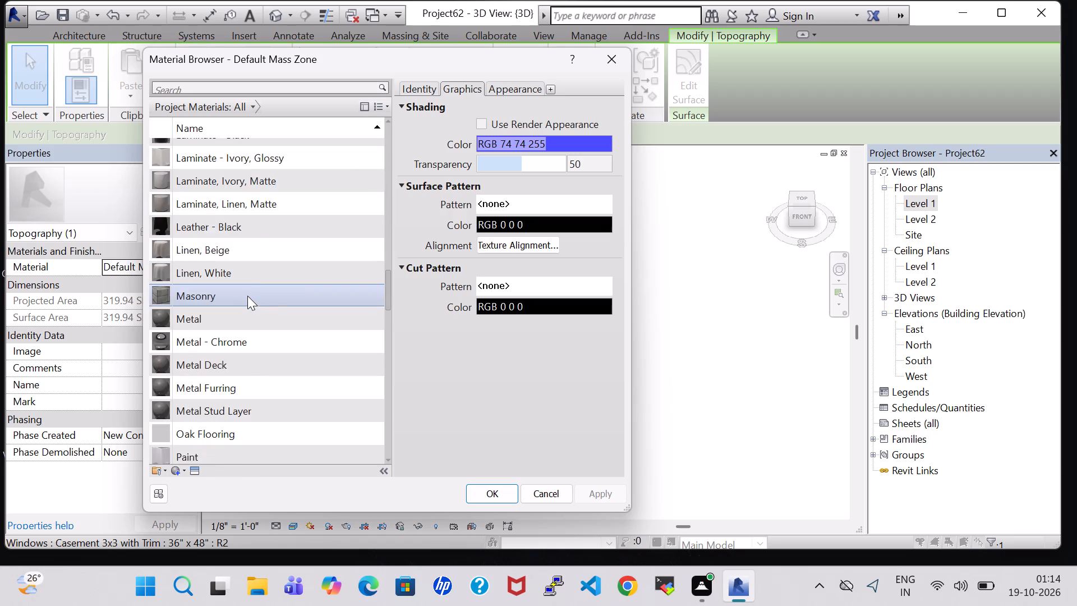
scroll(247, 296, down, 6)
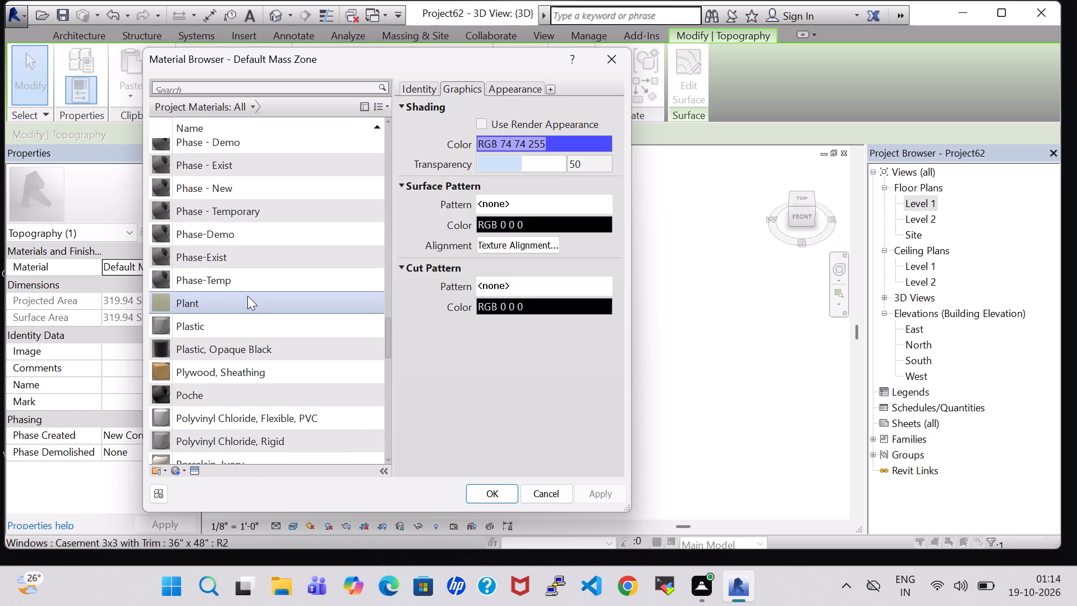
scroll(244, 353, down, 2)
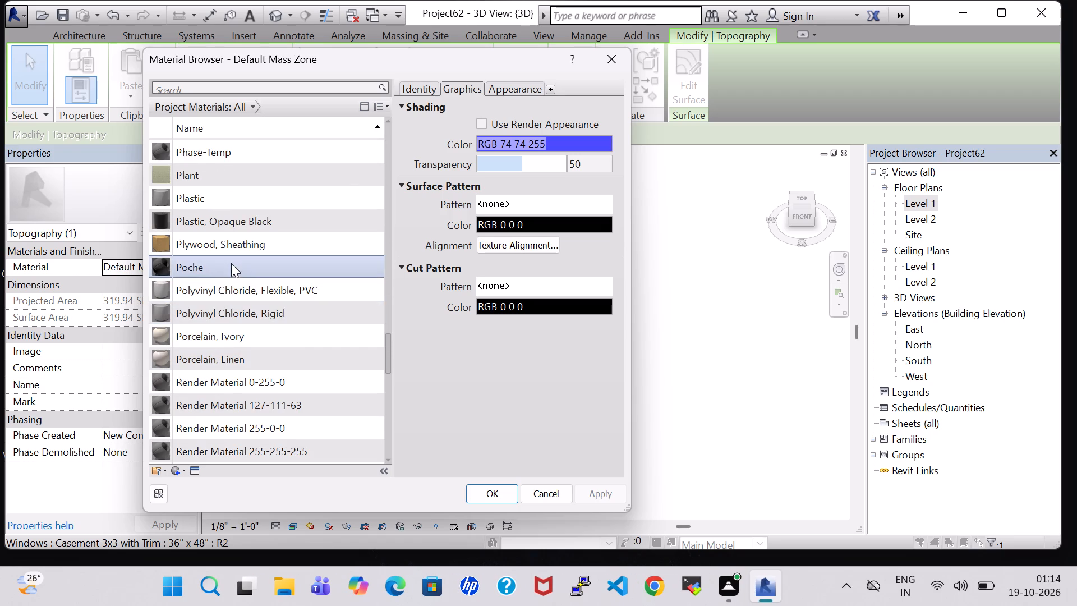
click(231, 263)
click(481, 502)
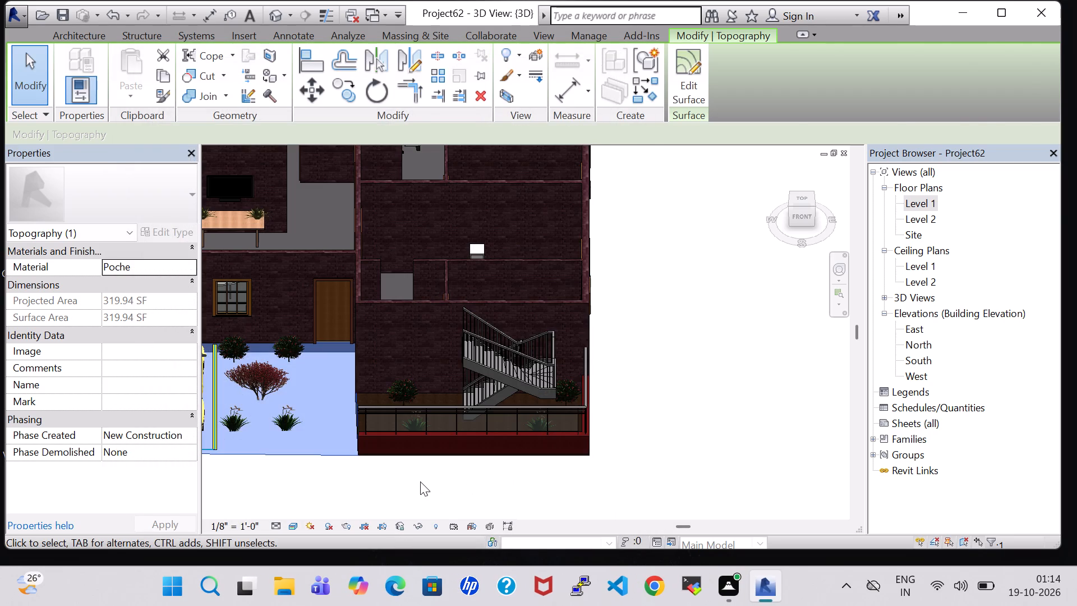
click(420, 481)
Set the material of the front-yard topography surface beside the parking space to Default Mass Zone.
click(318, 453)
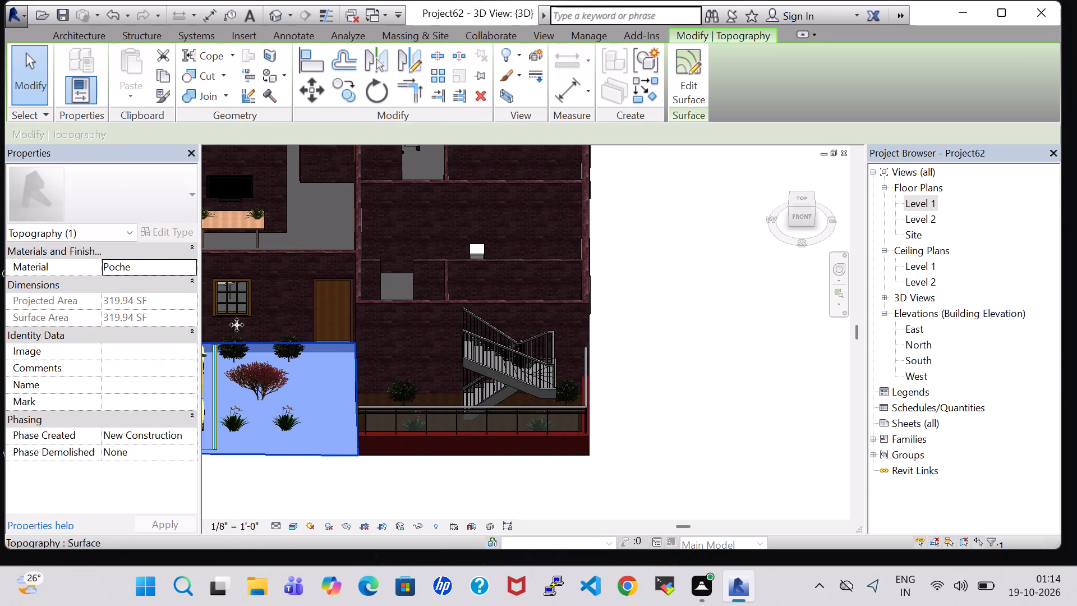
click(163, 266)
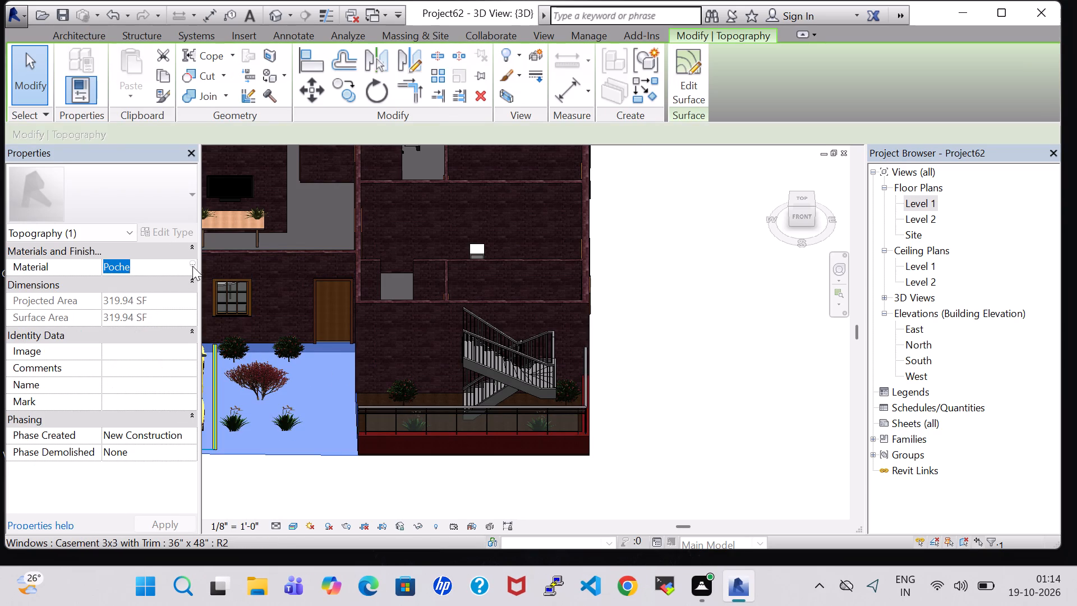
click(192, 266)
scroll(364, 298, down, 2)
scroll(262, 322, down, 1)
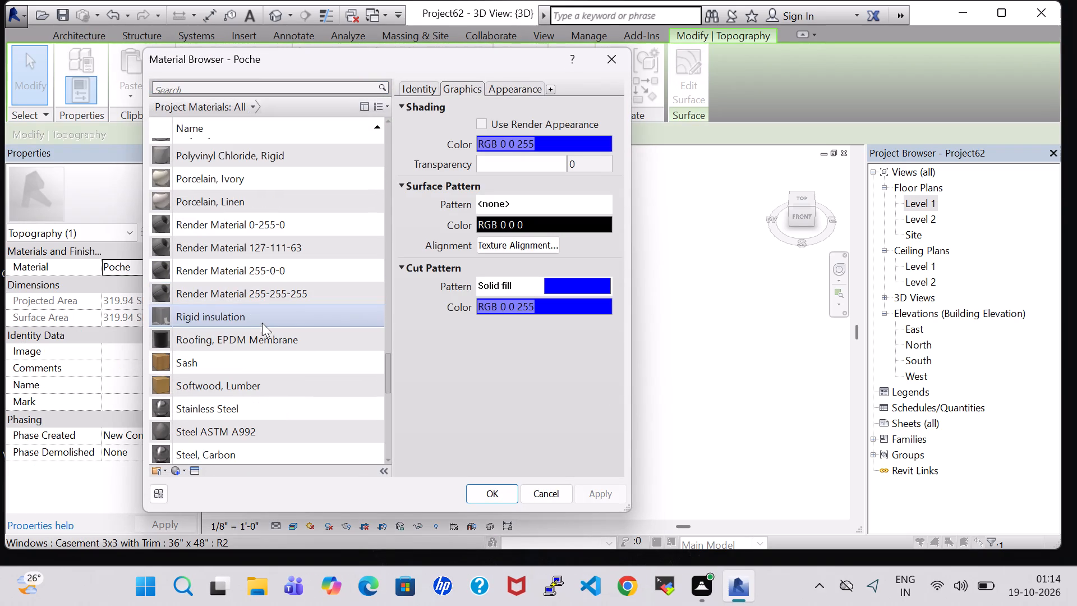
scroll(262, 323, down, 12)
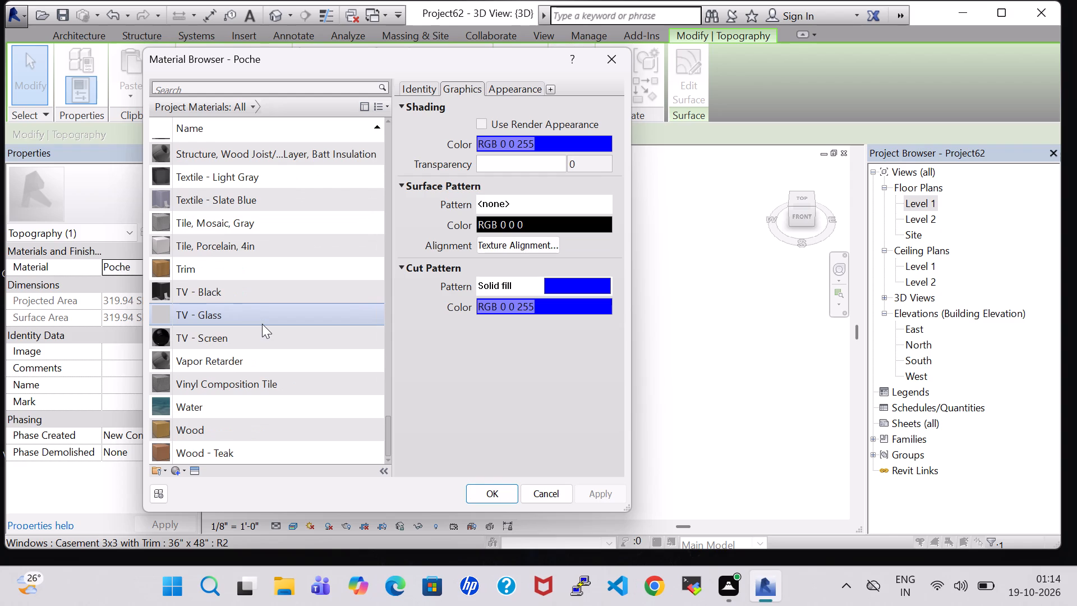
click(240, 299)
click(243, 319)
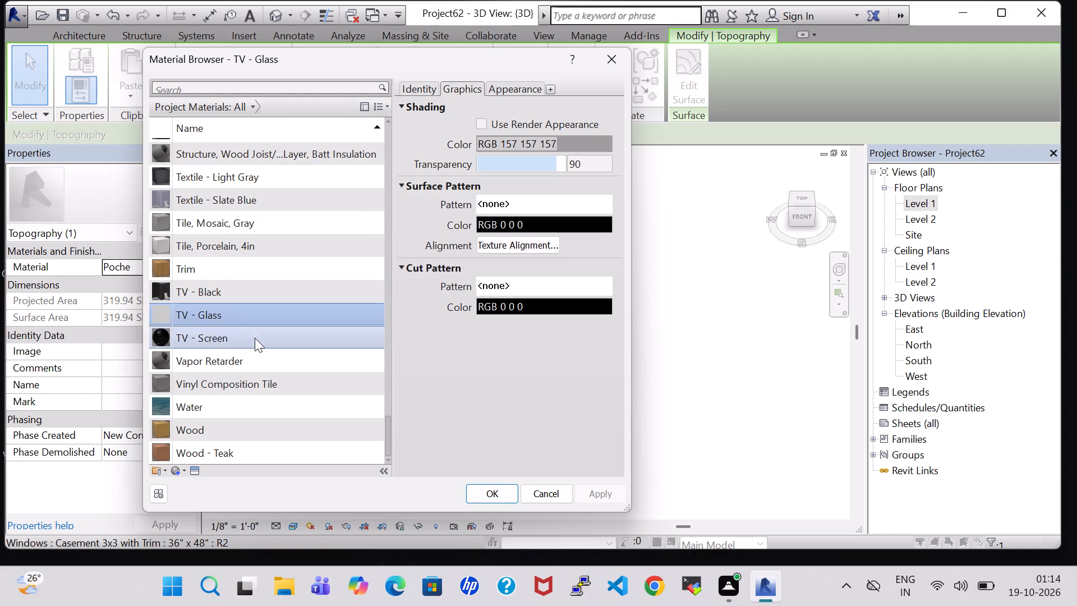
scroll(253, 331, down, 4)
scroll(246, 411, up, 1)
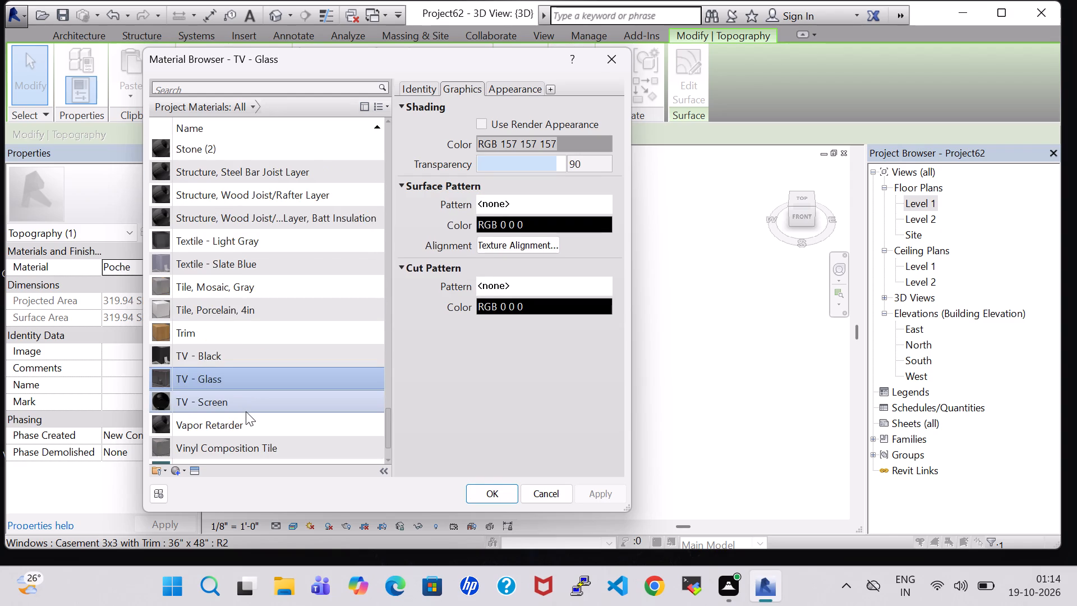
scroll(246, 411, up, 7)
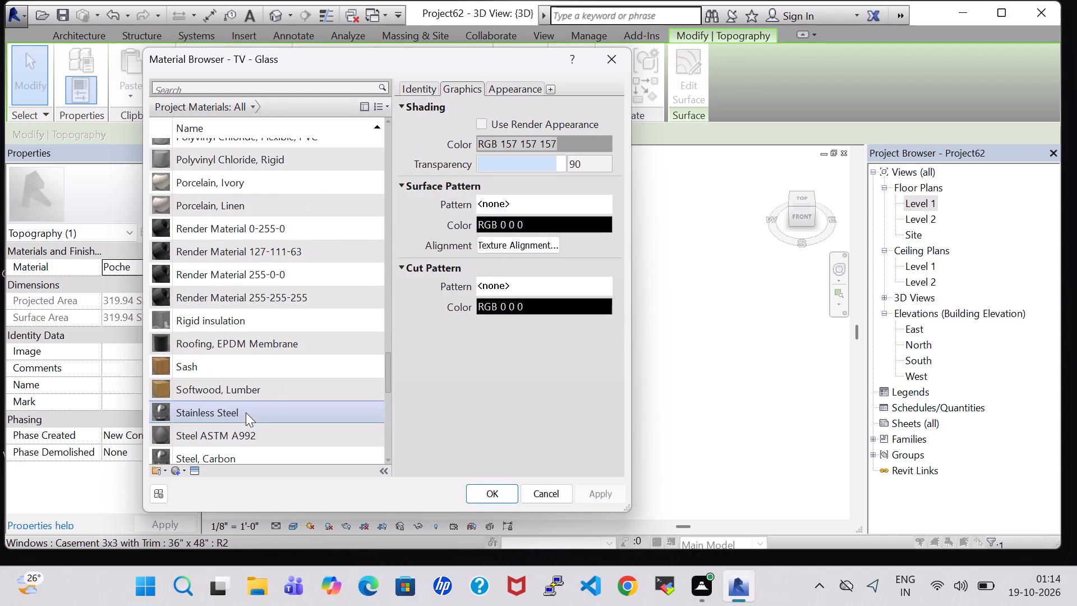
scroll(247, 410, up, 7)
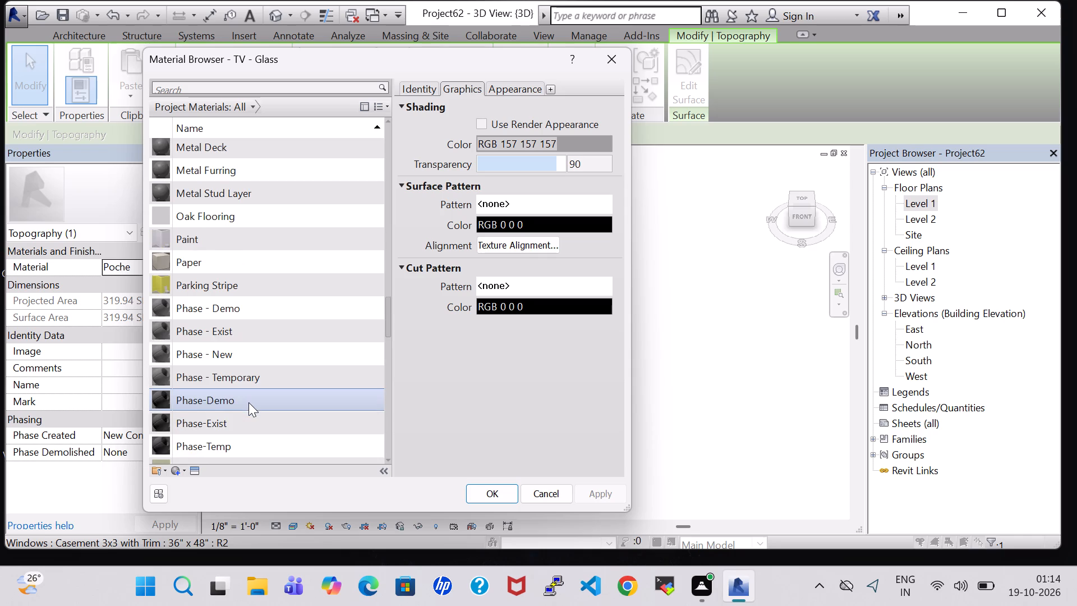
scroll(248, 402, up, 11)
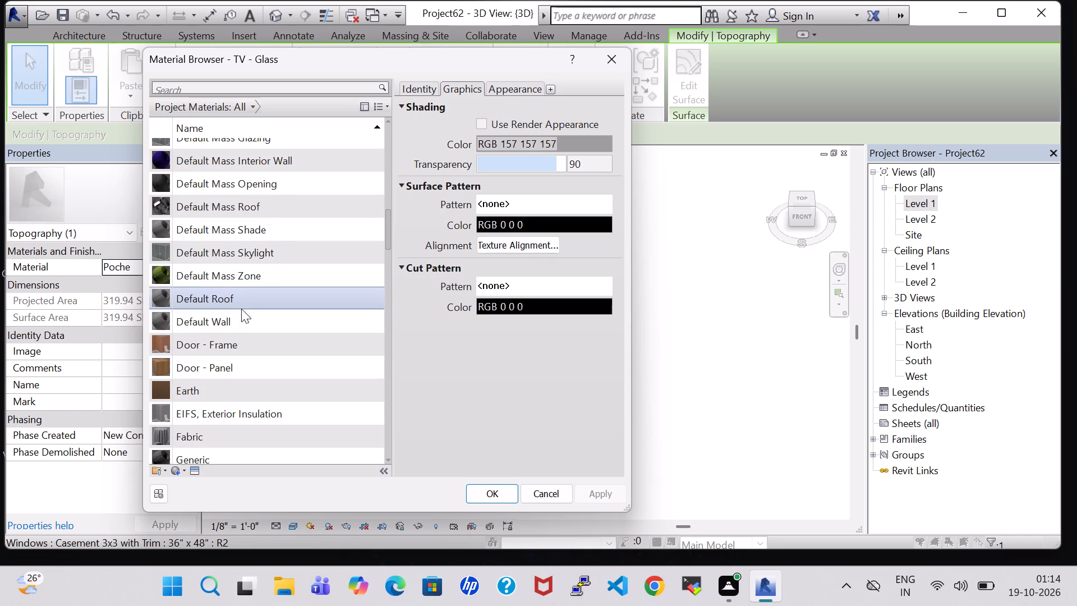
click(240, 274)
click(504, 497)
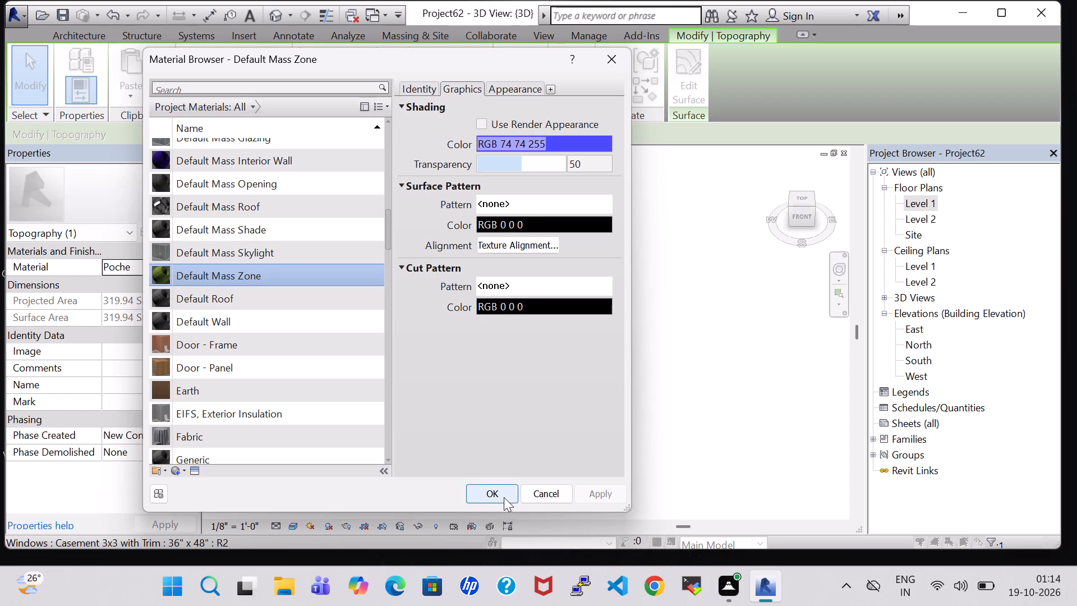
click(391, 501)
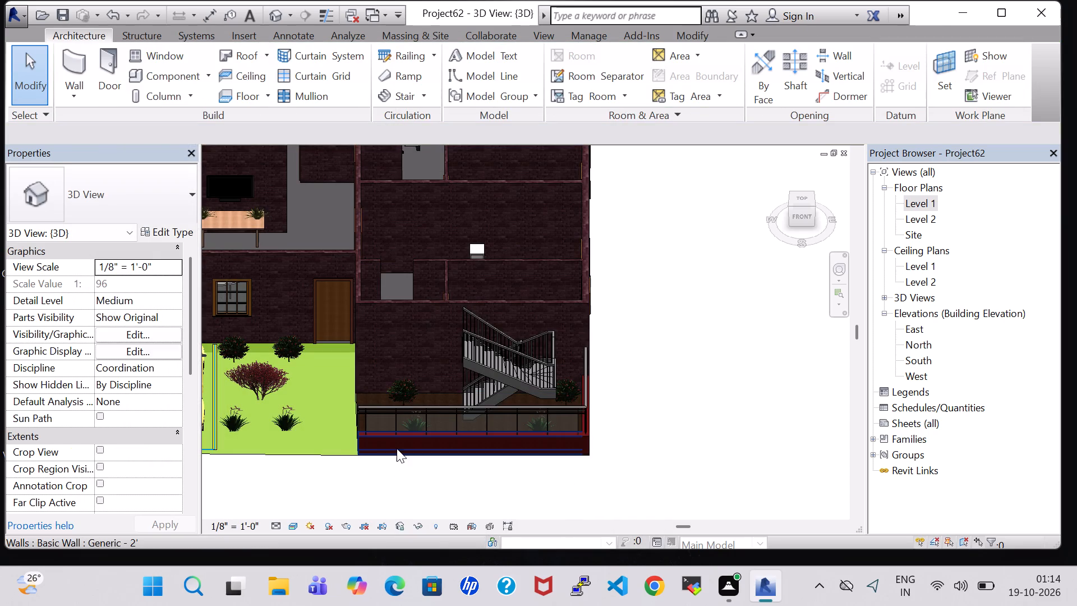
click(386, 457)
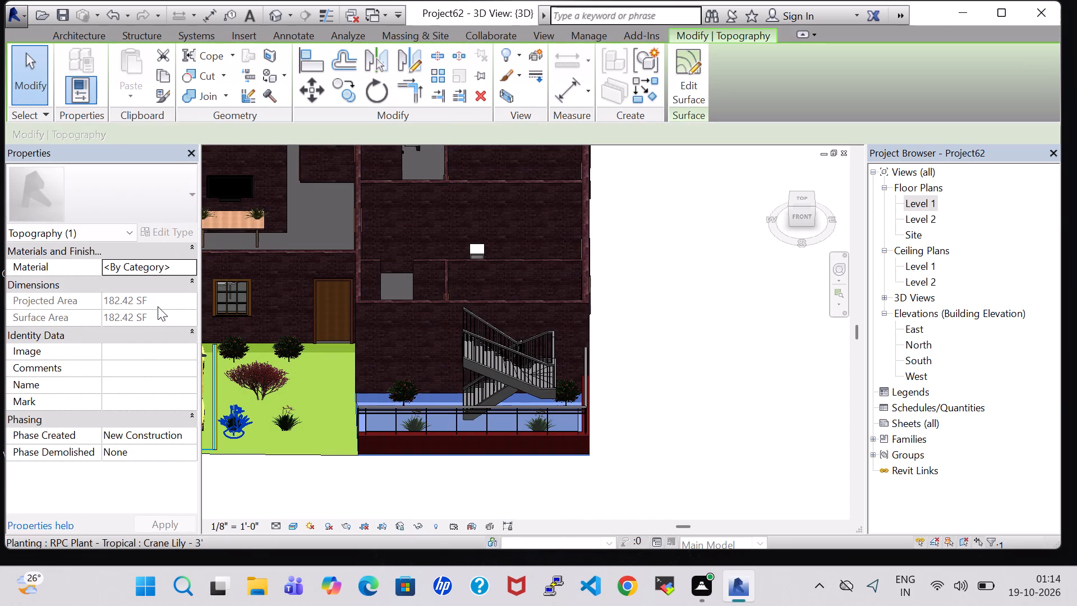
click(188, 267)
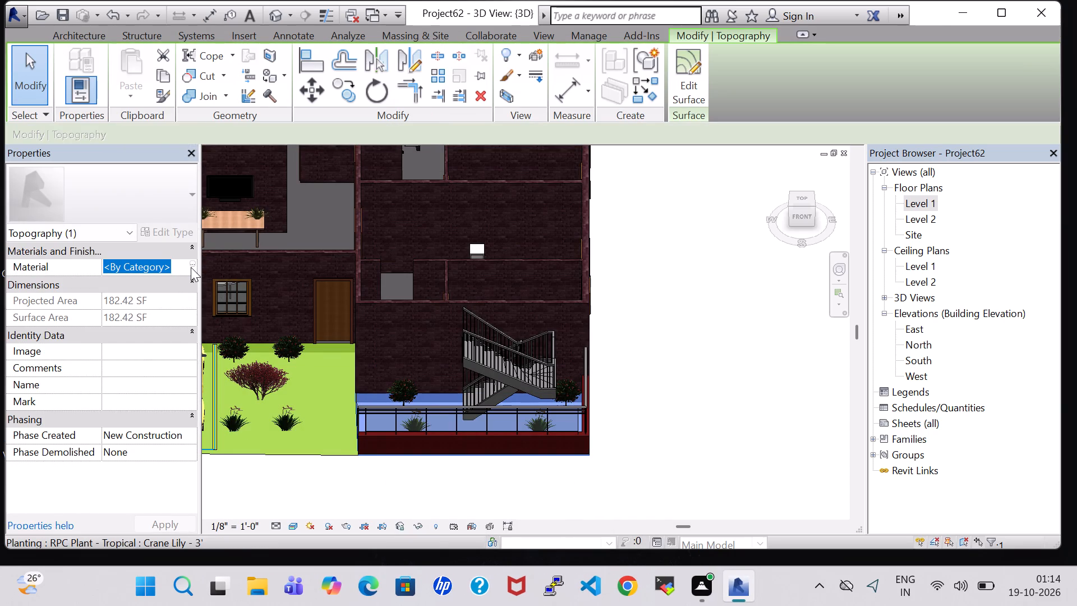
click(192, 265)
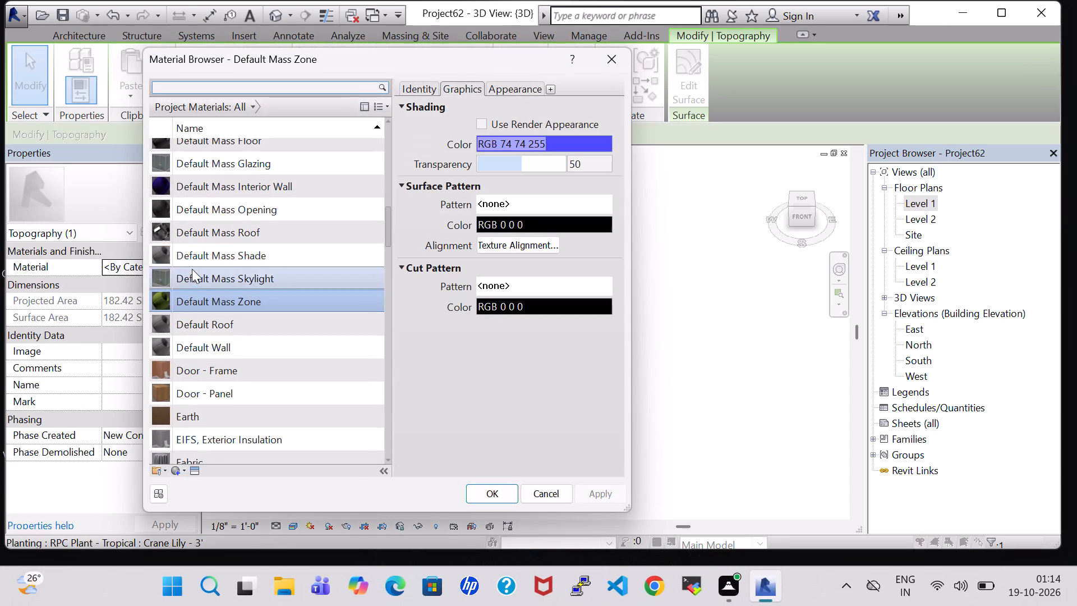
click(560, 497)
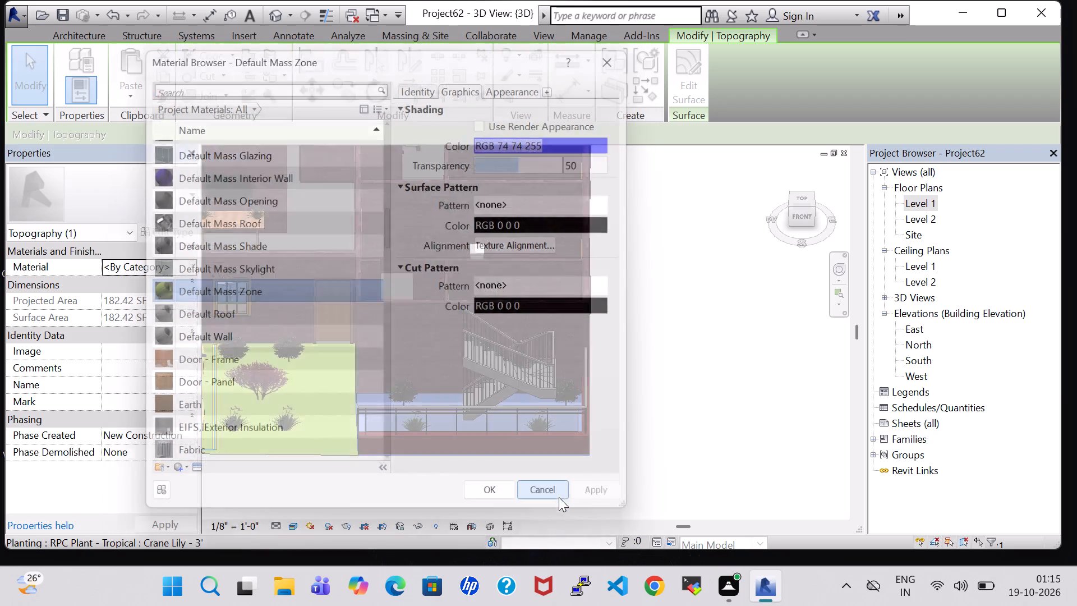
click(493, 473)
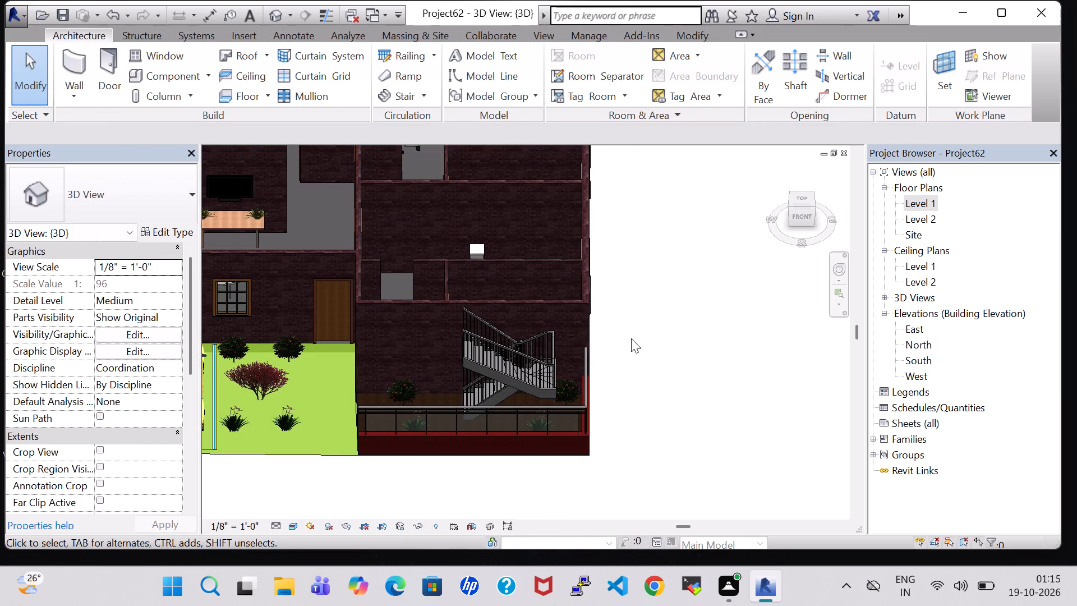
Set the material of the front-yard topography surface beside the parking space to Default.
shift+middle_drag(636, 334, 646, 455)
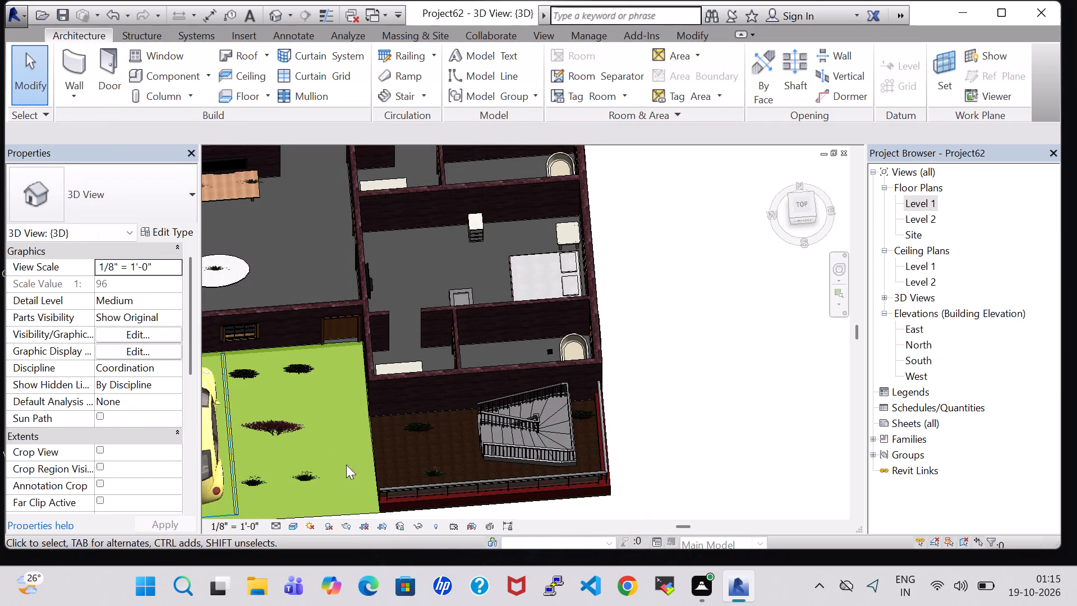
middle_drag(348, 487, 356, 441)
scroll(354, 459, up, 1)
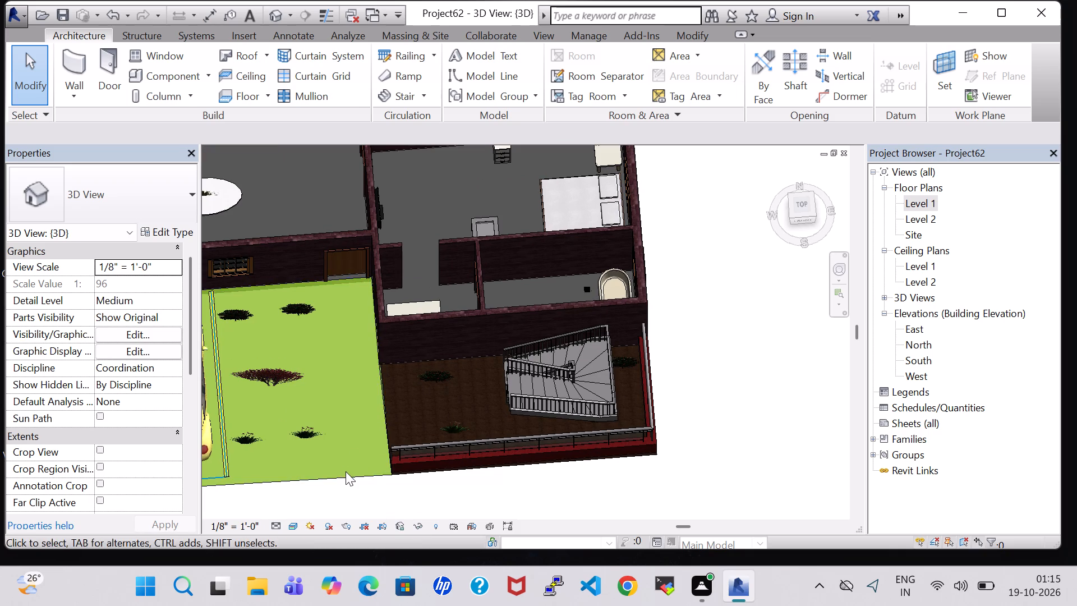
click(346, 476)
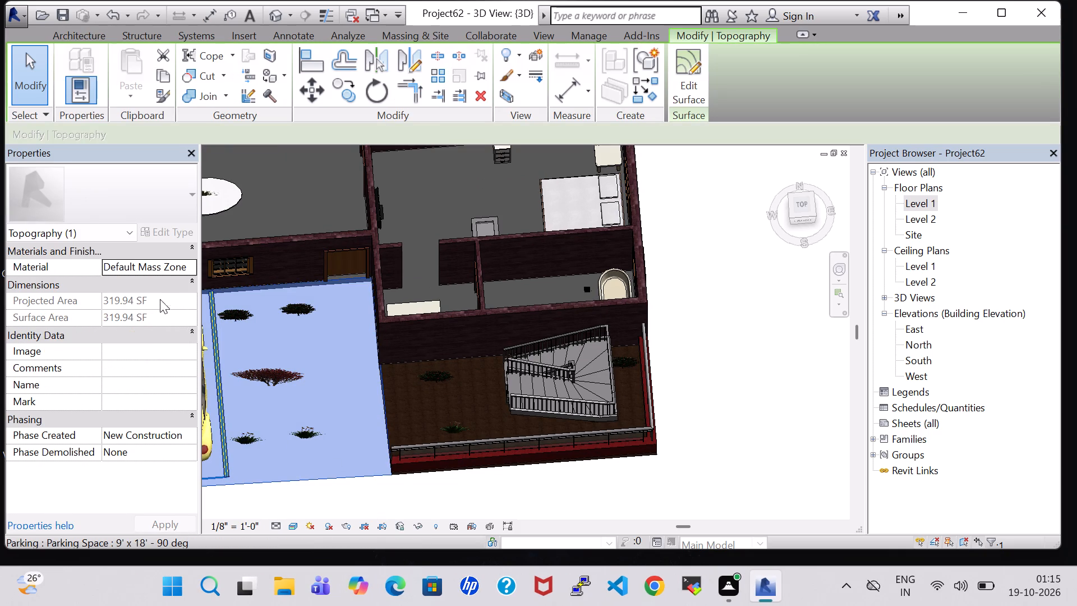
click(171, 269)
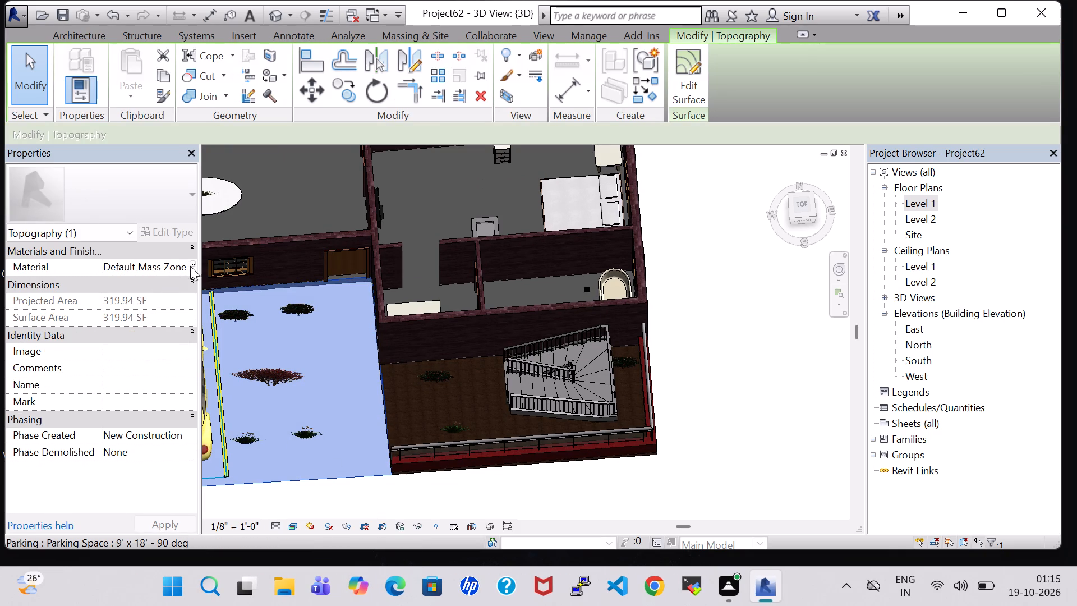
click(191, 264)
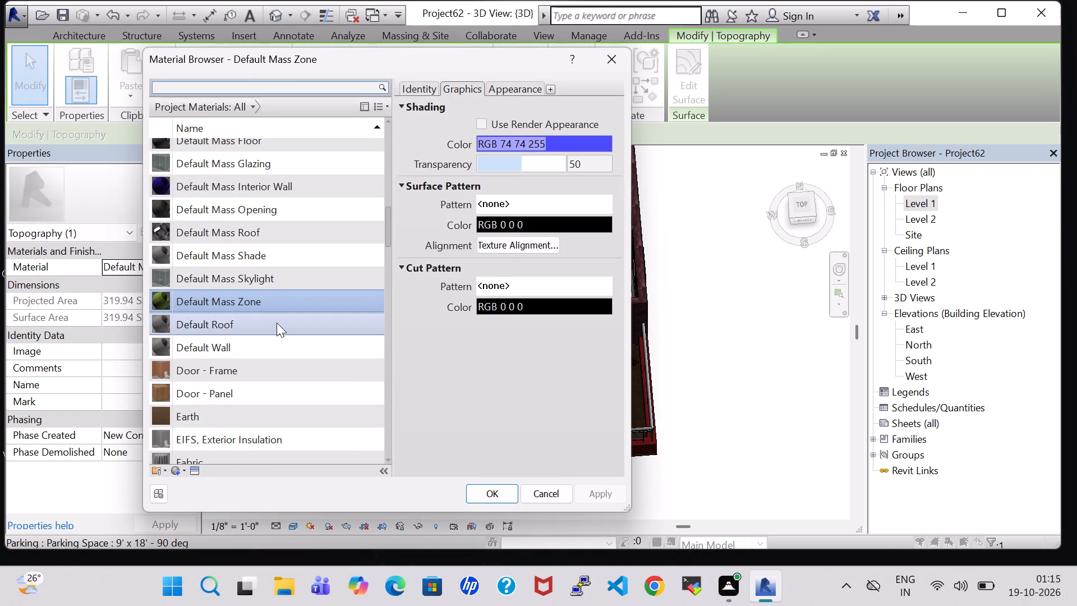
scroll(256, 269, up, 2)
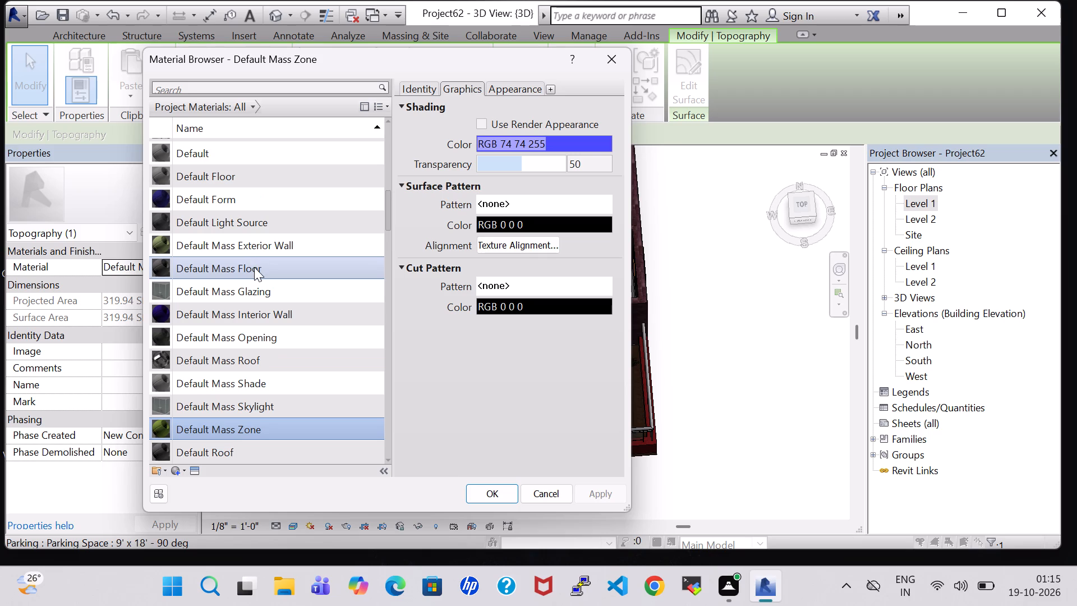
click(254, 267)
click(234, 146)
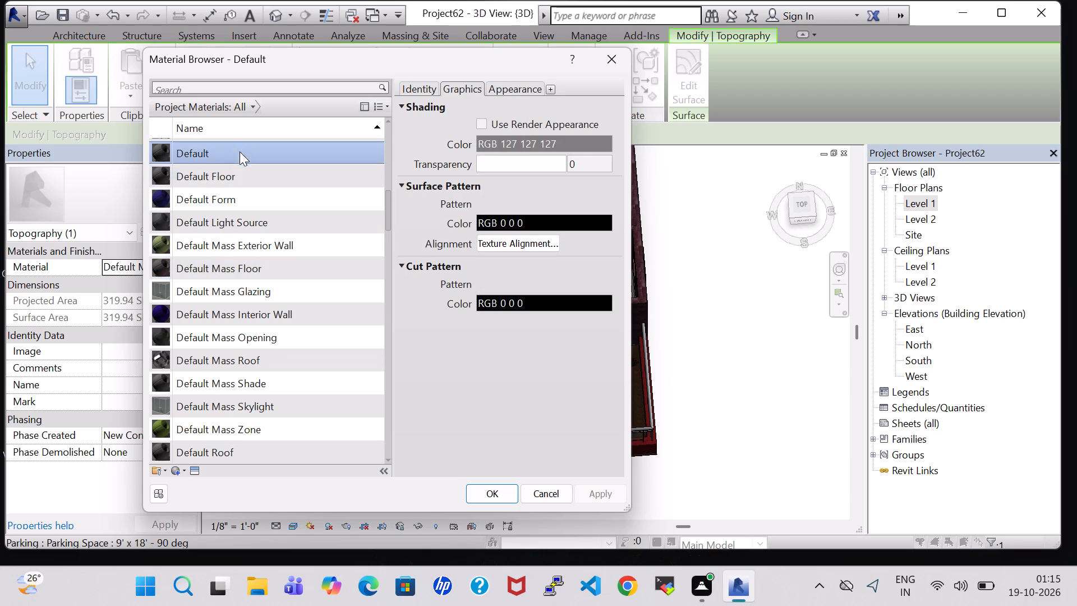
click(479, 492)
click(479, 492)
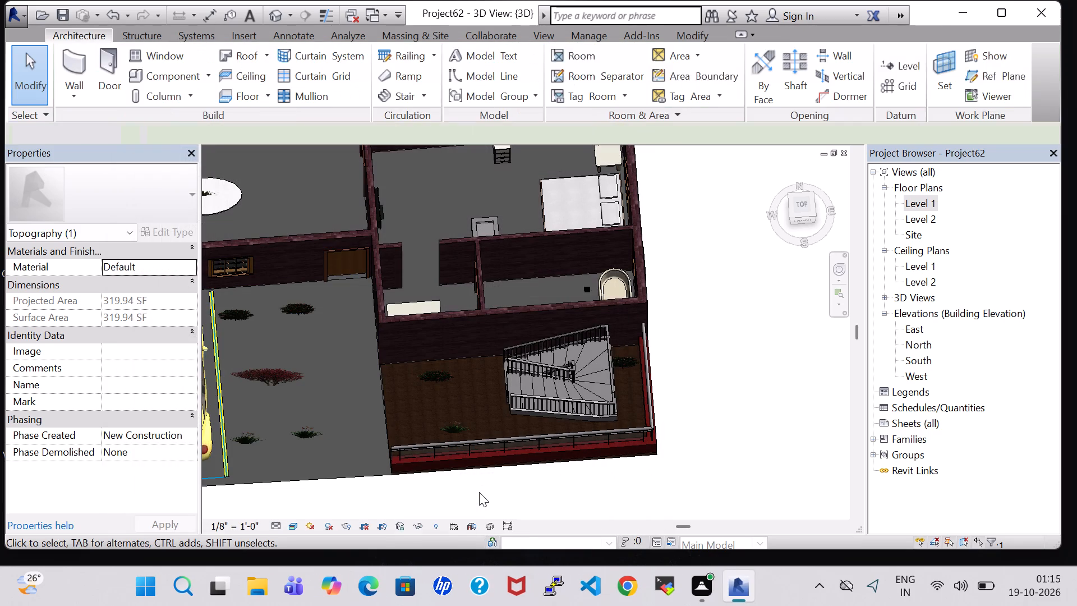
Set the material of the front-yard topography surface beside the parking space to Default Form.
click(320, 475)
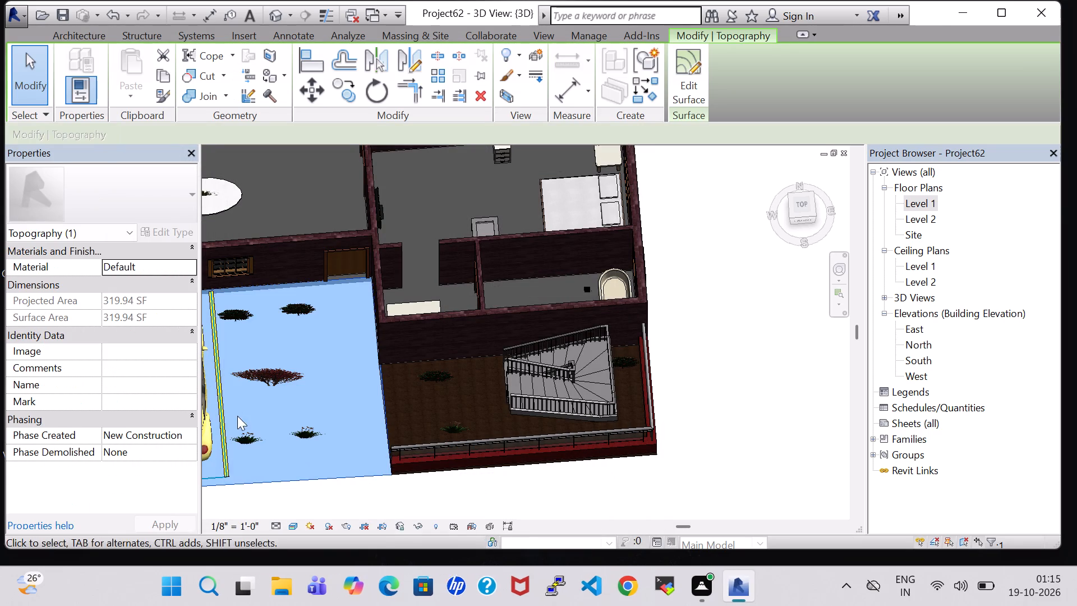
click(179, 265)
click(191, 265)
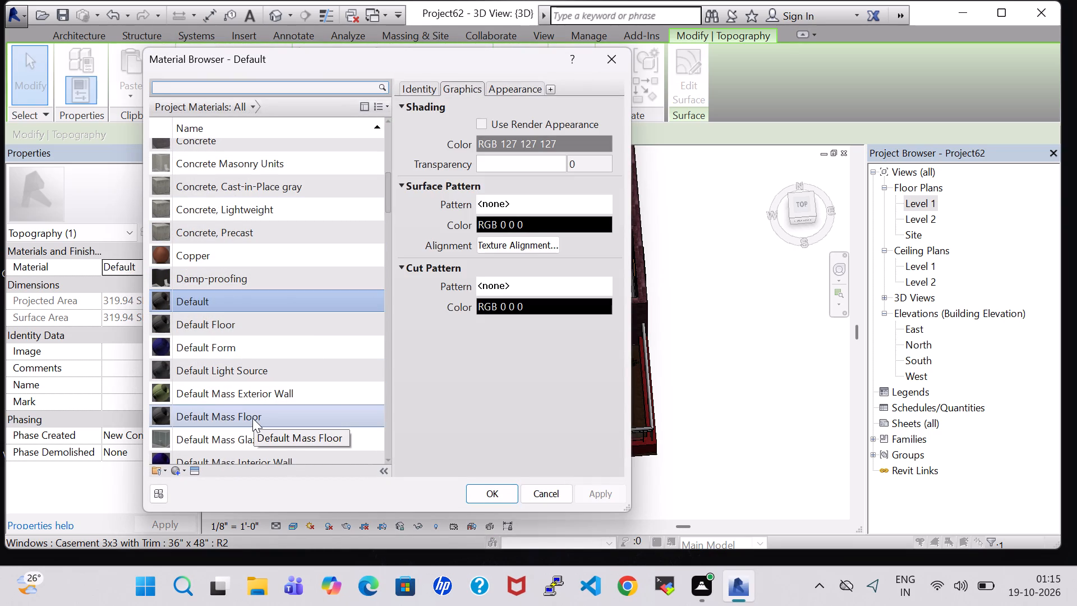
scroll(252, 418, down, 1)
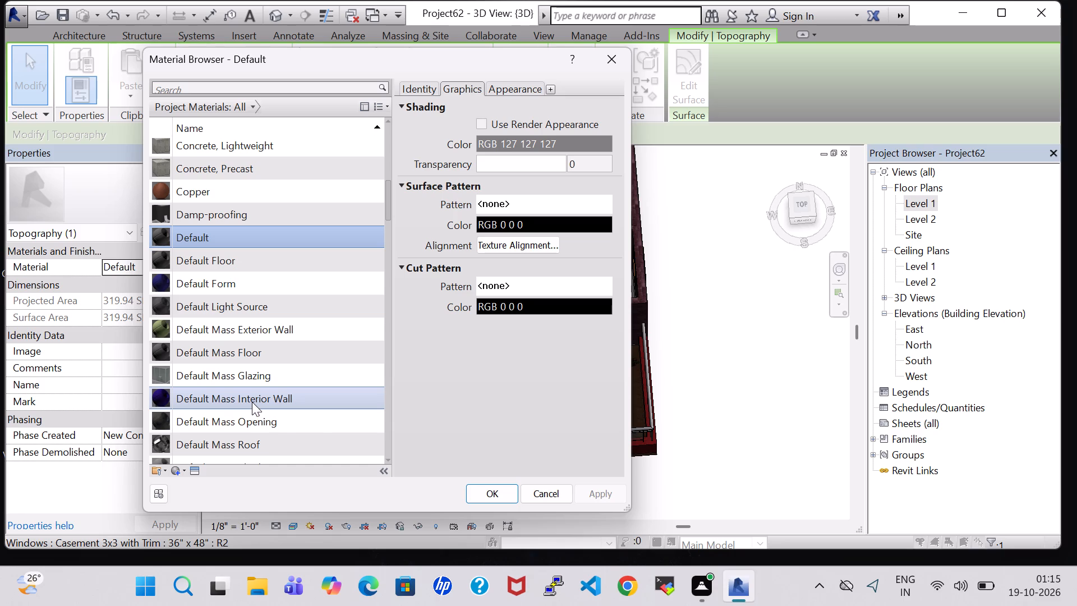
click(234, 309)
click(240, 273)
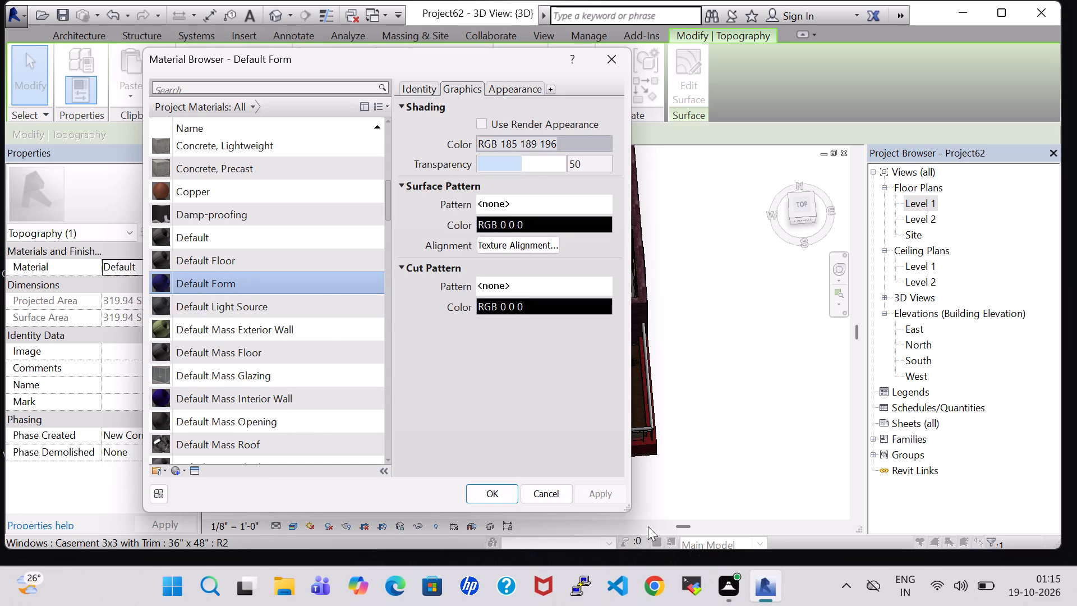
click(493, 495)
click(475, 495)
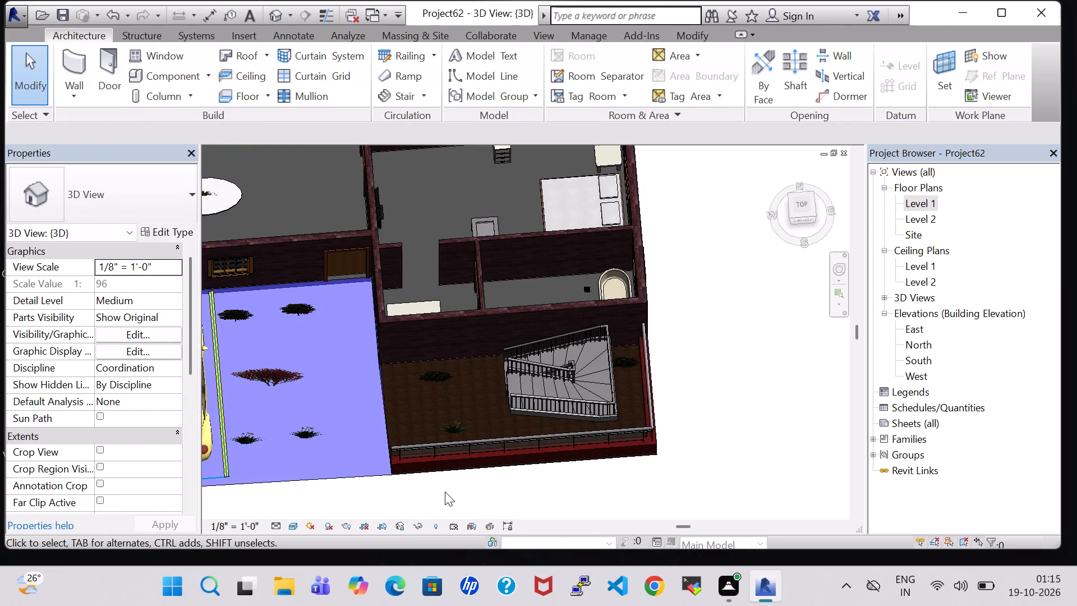
Delete the front-yard topography surface beneath the plants and the parking space.
click(348, 481)
right_click(348, 473)
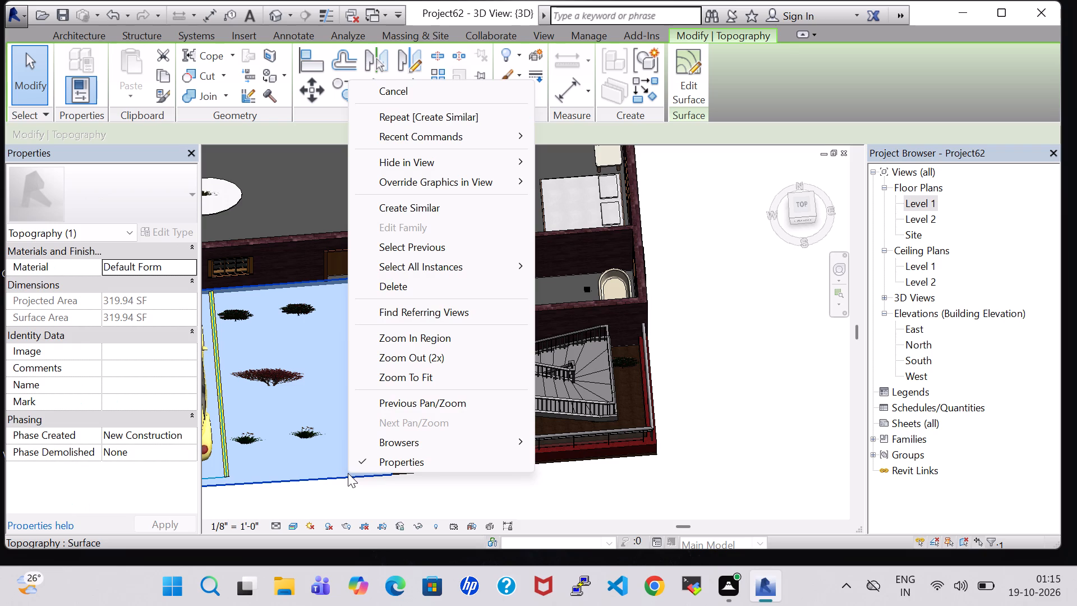
key(Delete)
click(581, 503)
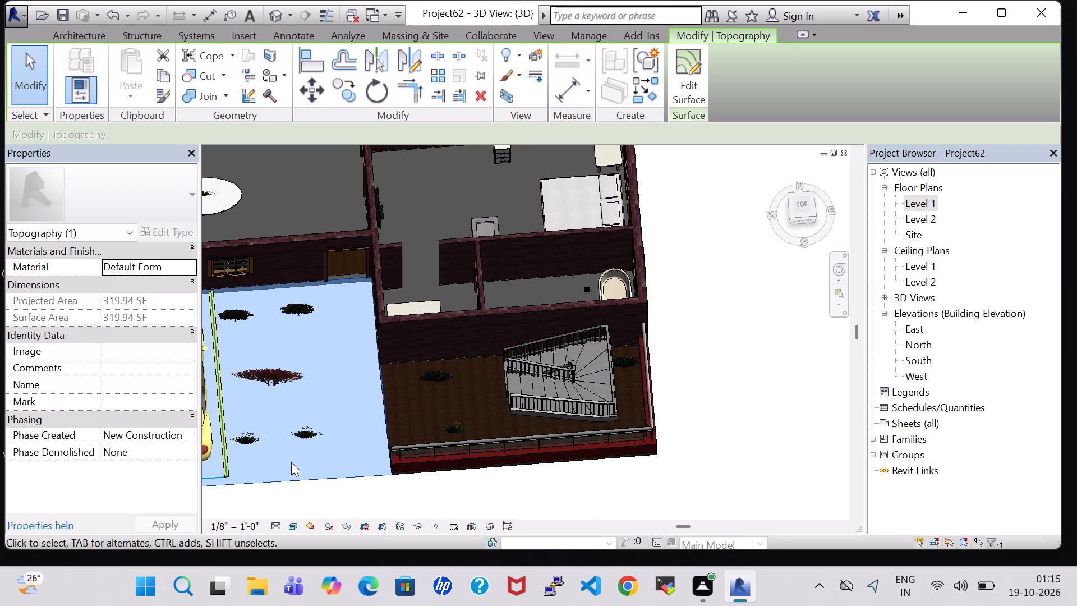
click(300, 477)
key(Delete)
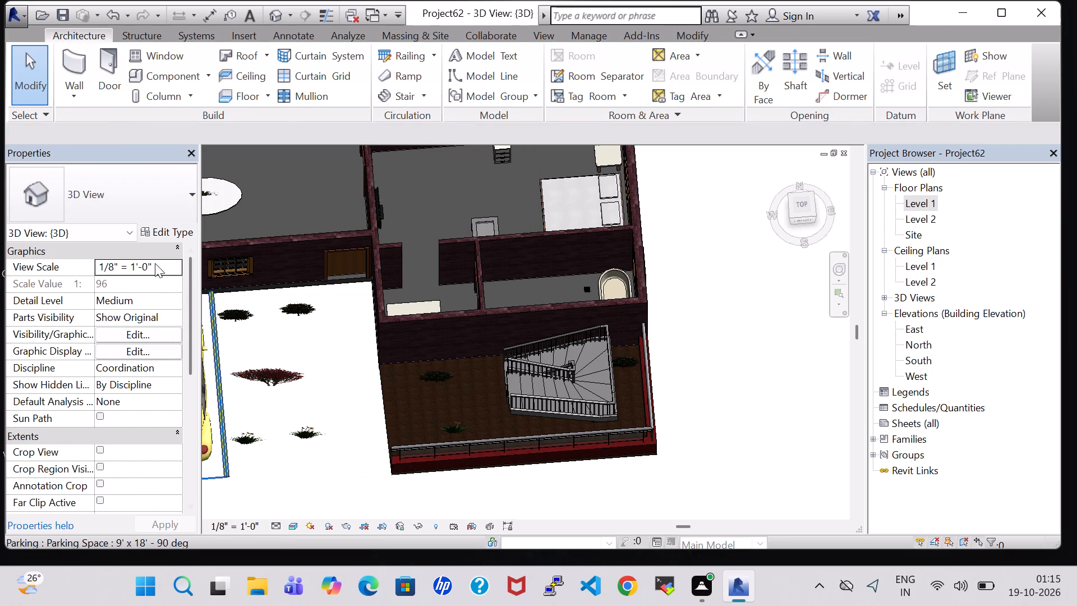
Create a rectangular toposurface on Level 1 from four corner points at elevation 0' 0" covering the front-yard parking space and plants.
click(400, 33)
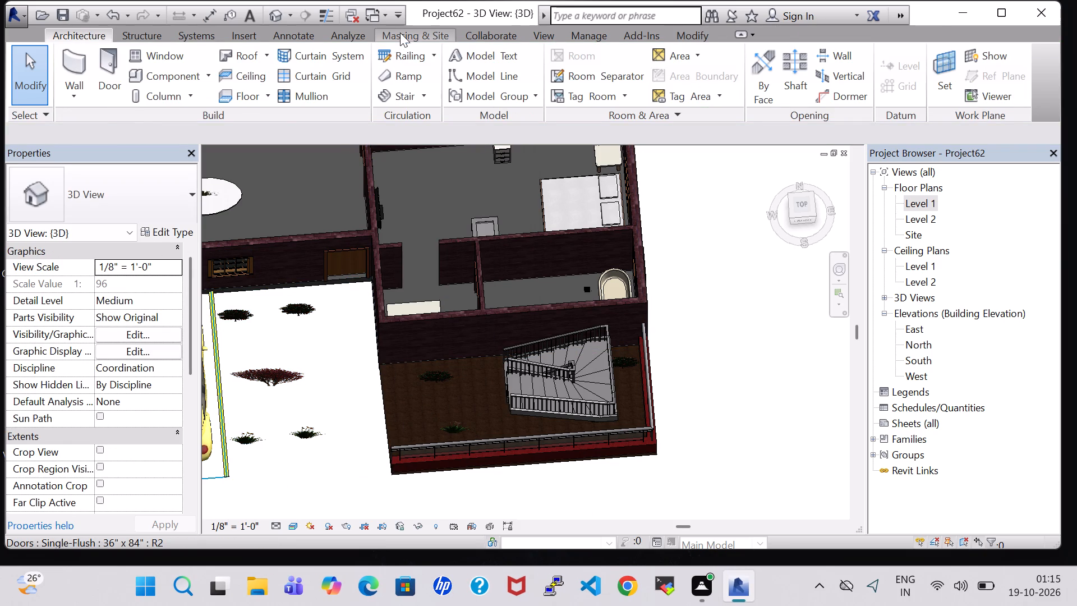
click(398, 50)
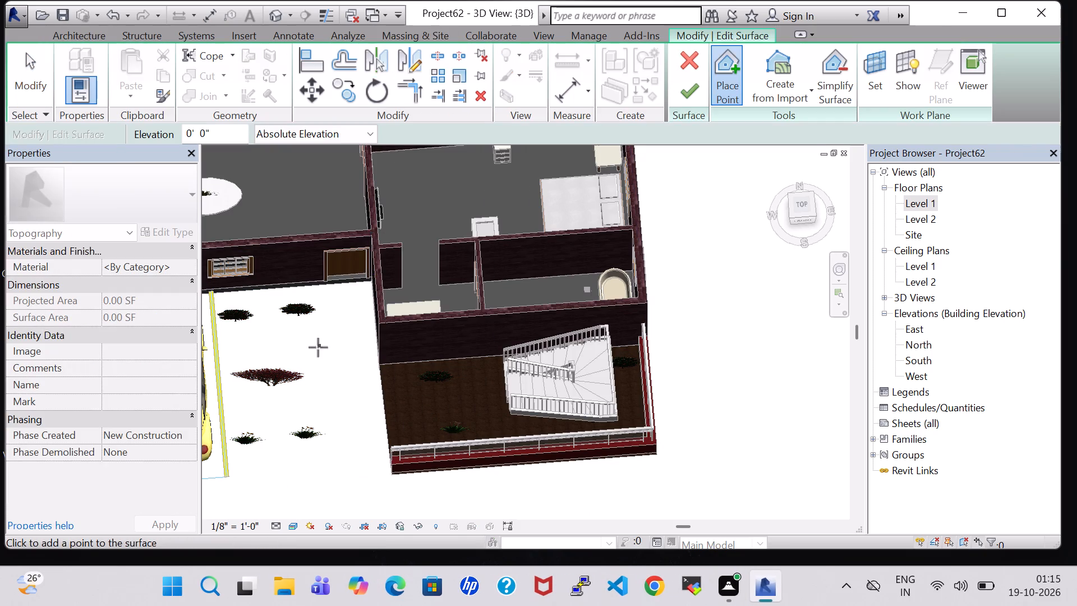
middle_drag(319, 348, 408, 359)
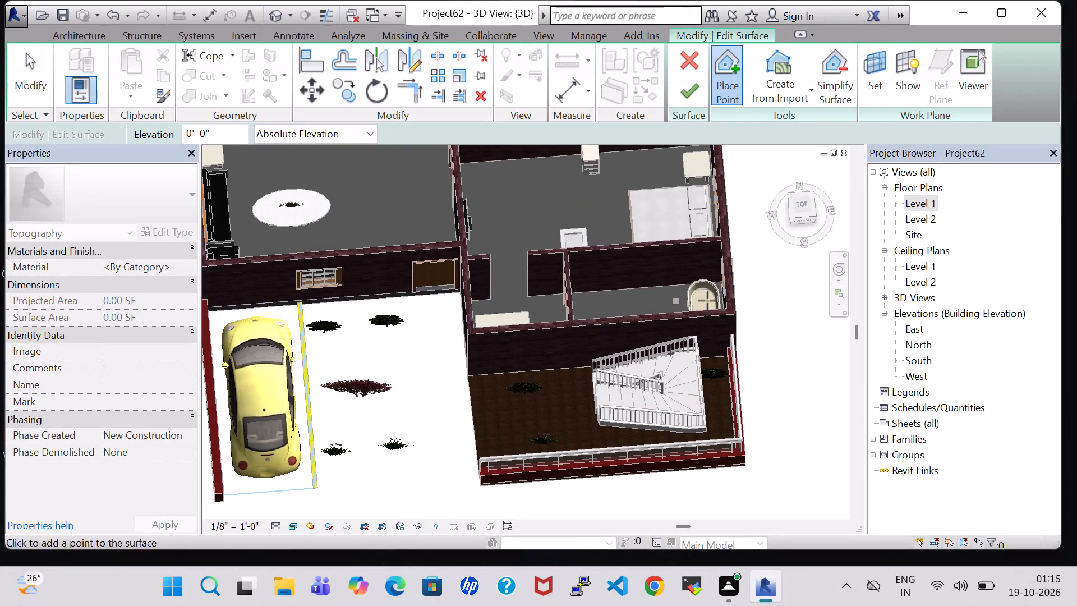
double_click(924, 200)
middle_drag(359, 343, 495, 323)
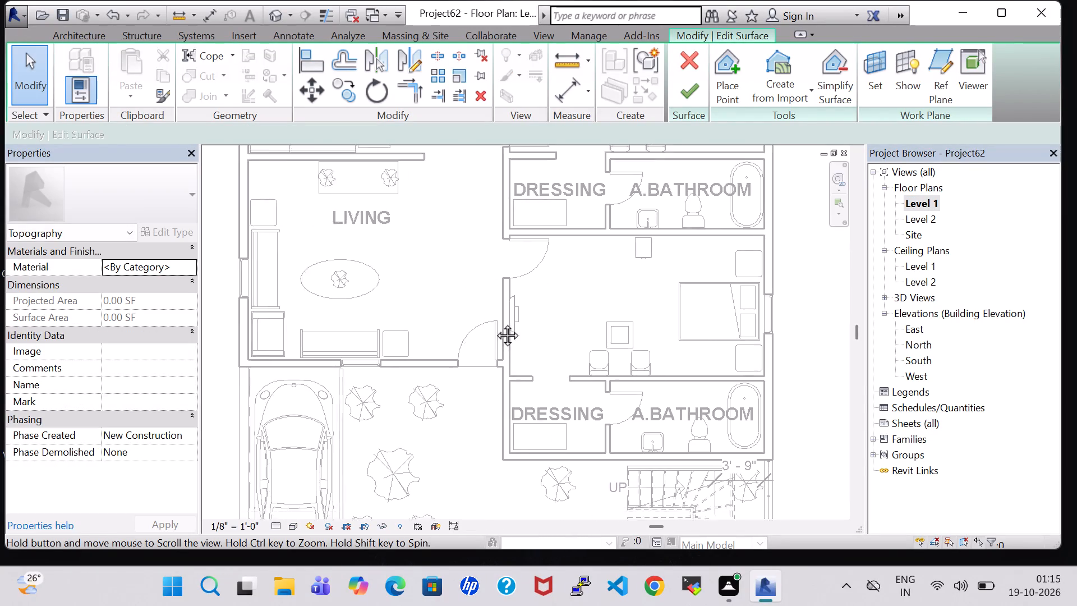
middle_drag(495, 323, 745, 273)
click(718, 70)
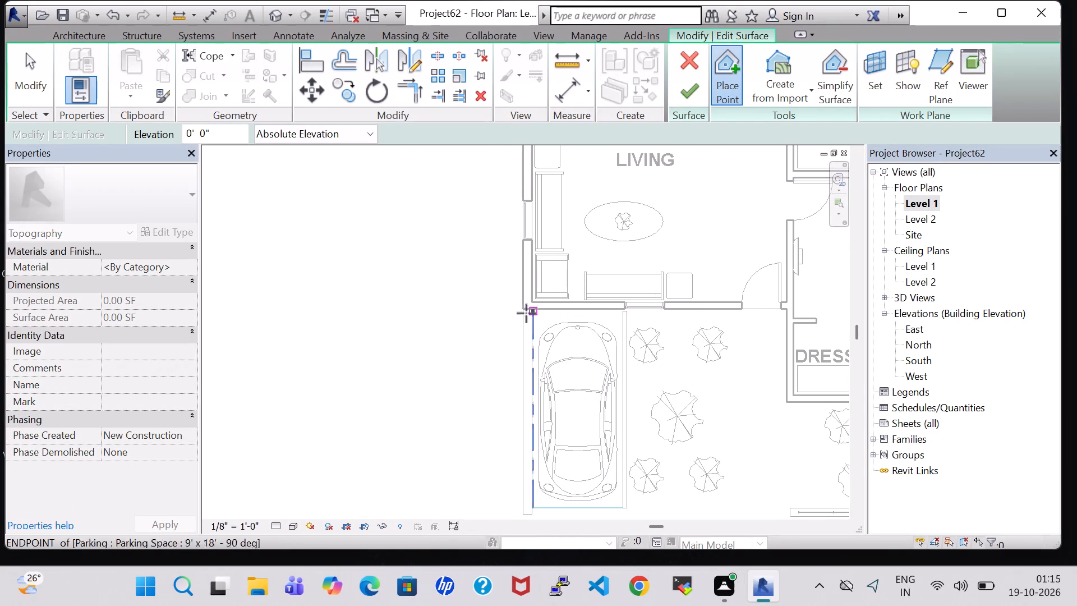
click(523, 311)
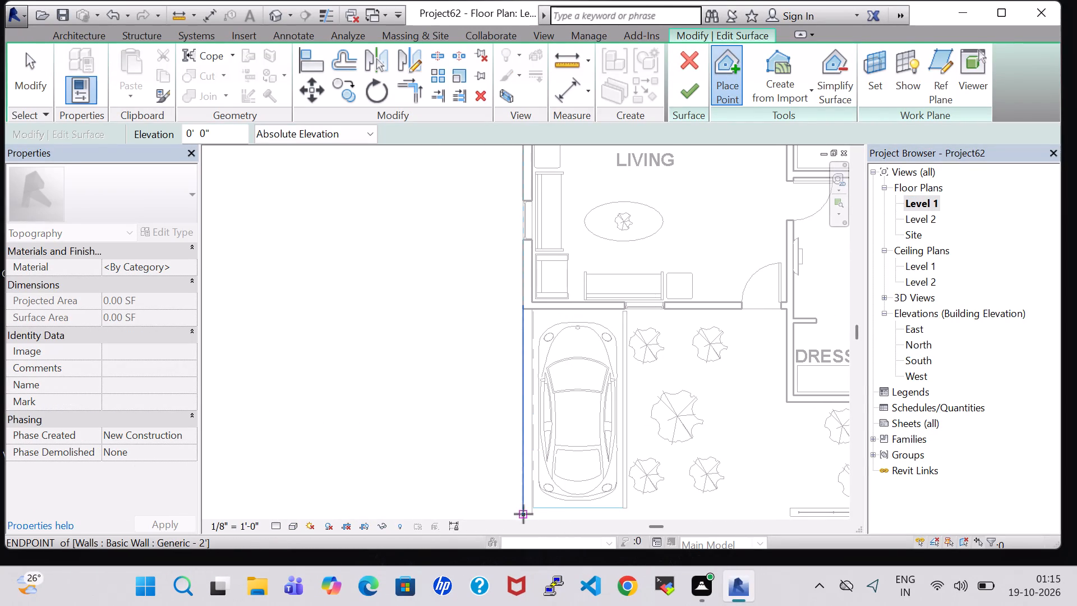
click(523, 515)
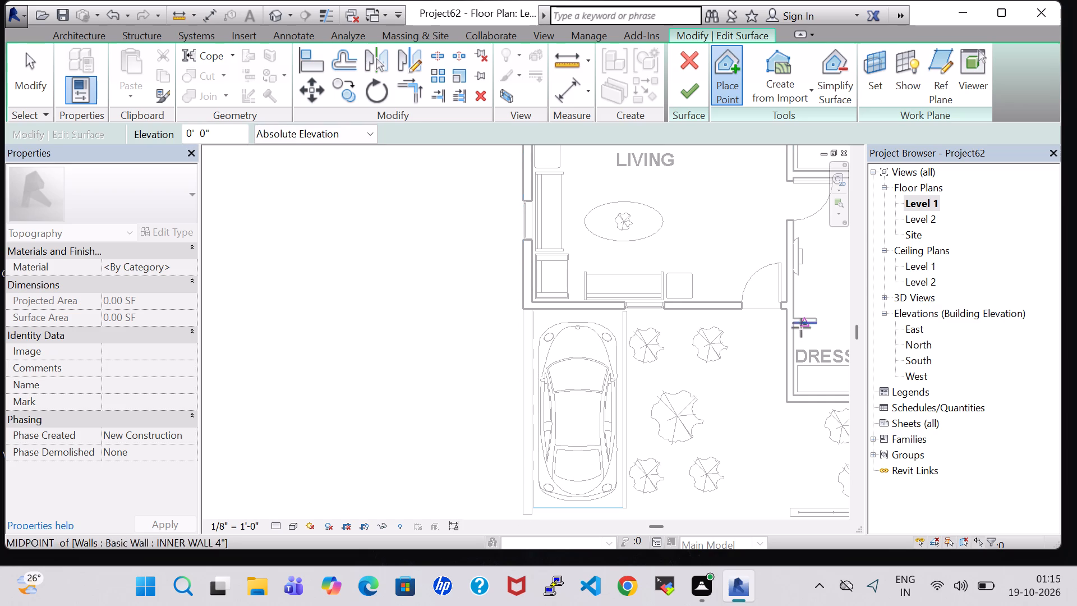
click(788, 312)
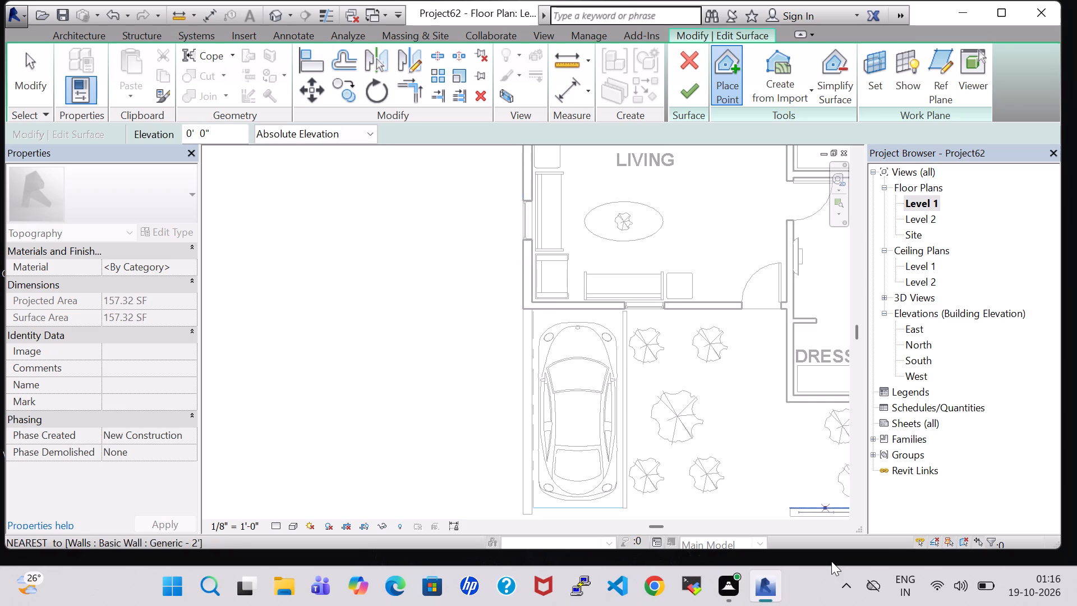
click(788, 516)
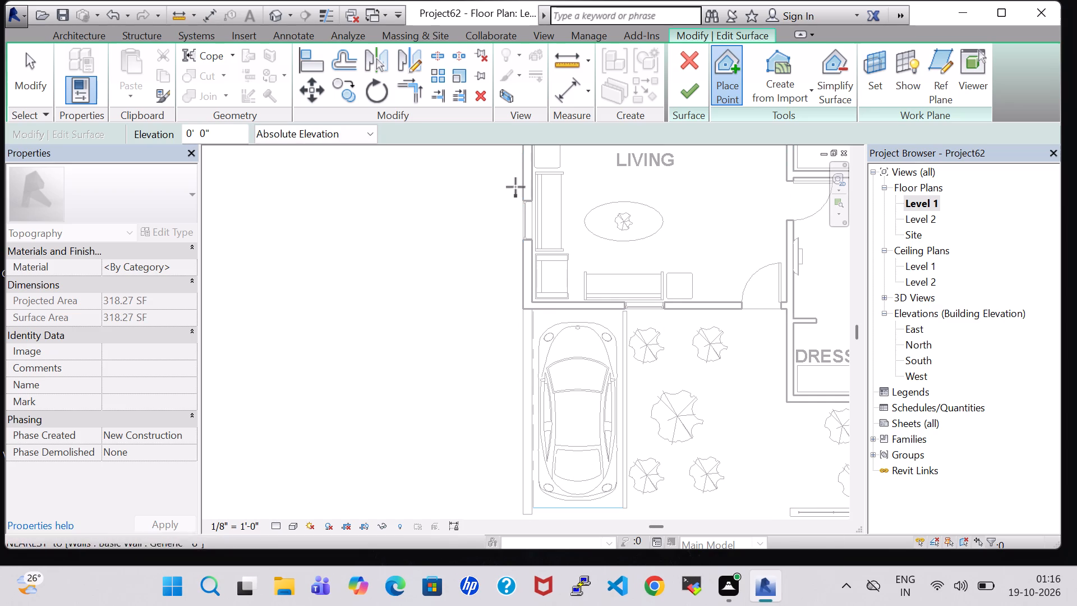
click(682, 98)
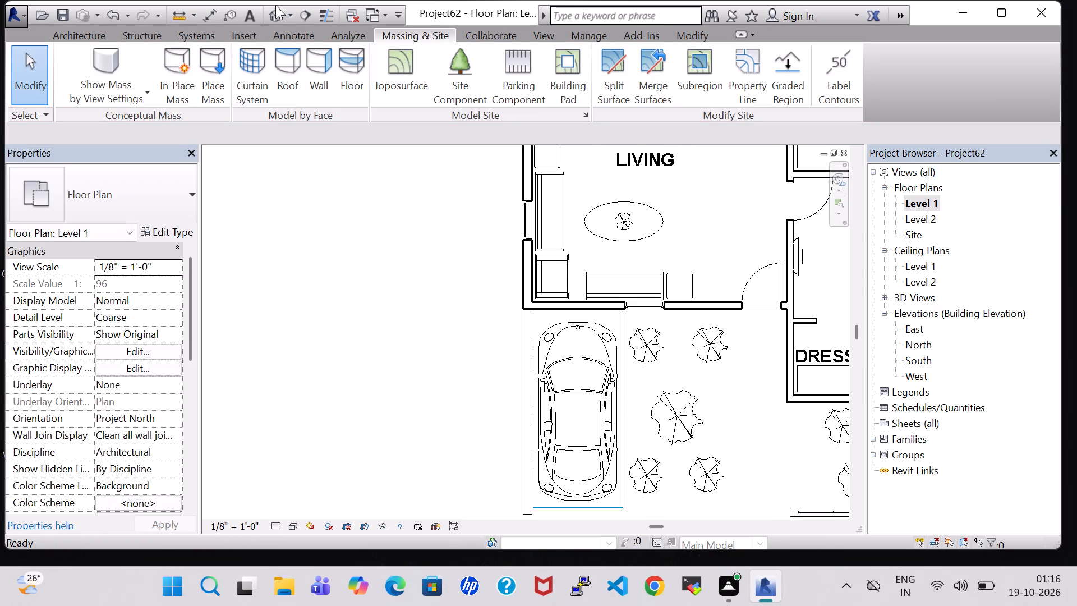
Examine the new front-yard surface around the car, plants and staircase in the 3D view.
click(270, 9)
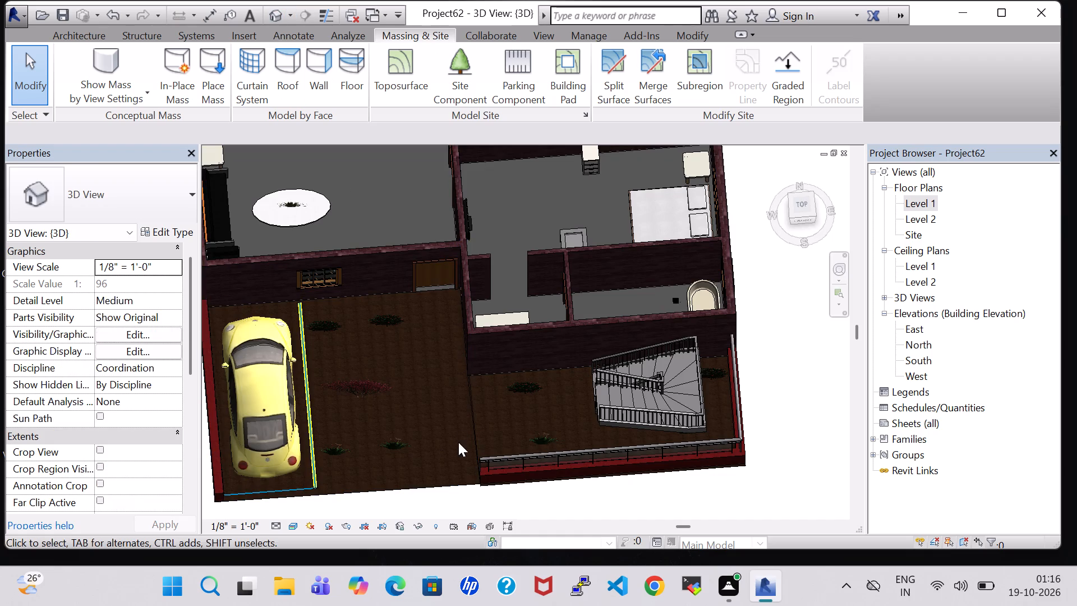
shift+middle_drag(578, 511, 563, 467)
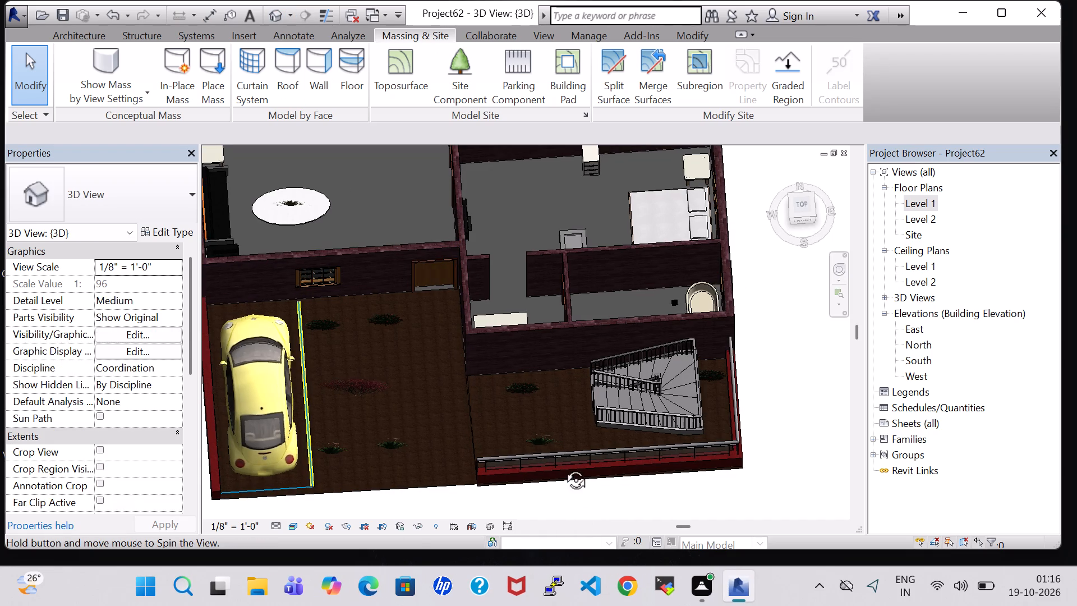
shift+middle_drag(563, 467, 562, 419)
shift+middle_drag(377, 464, 399, 413)
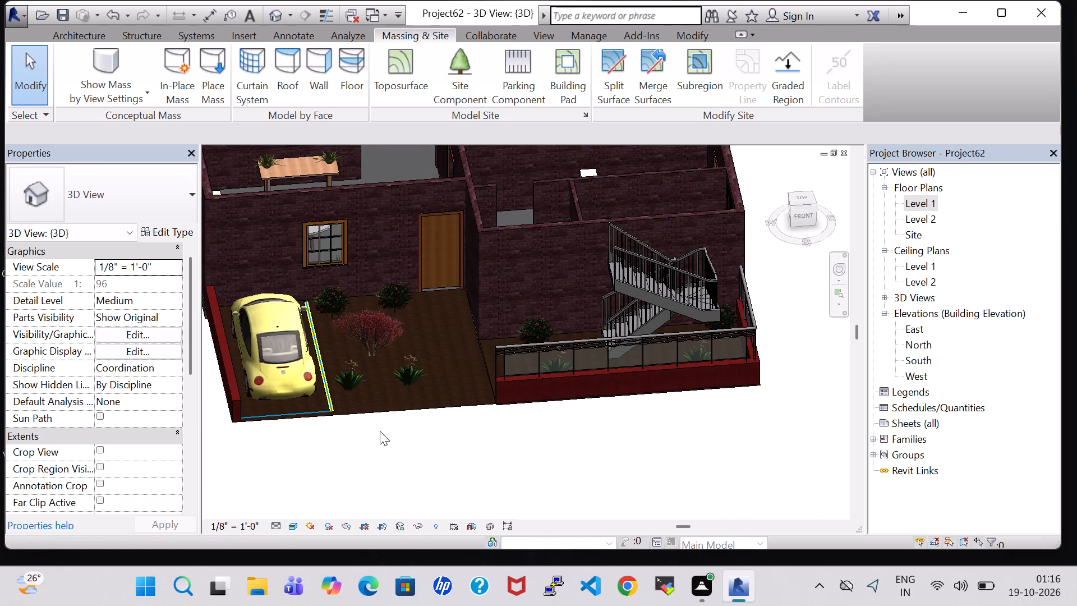
middle_drag(380, 431, 366, 361)
scroll(368, 331, up, 1)
middle_drag(368, 331, 364, 424)
Load the RPC Female family from the Entourage folder for placement on the Level 1 plan.
double_click(915, 201)
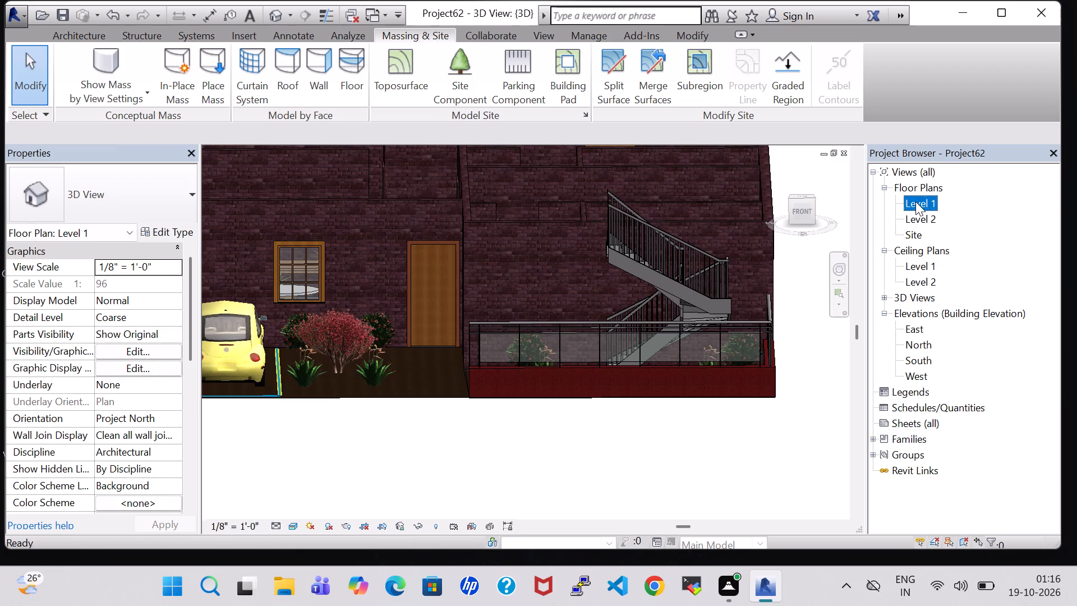
scroll(395, 331, down, 2)
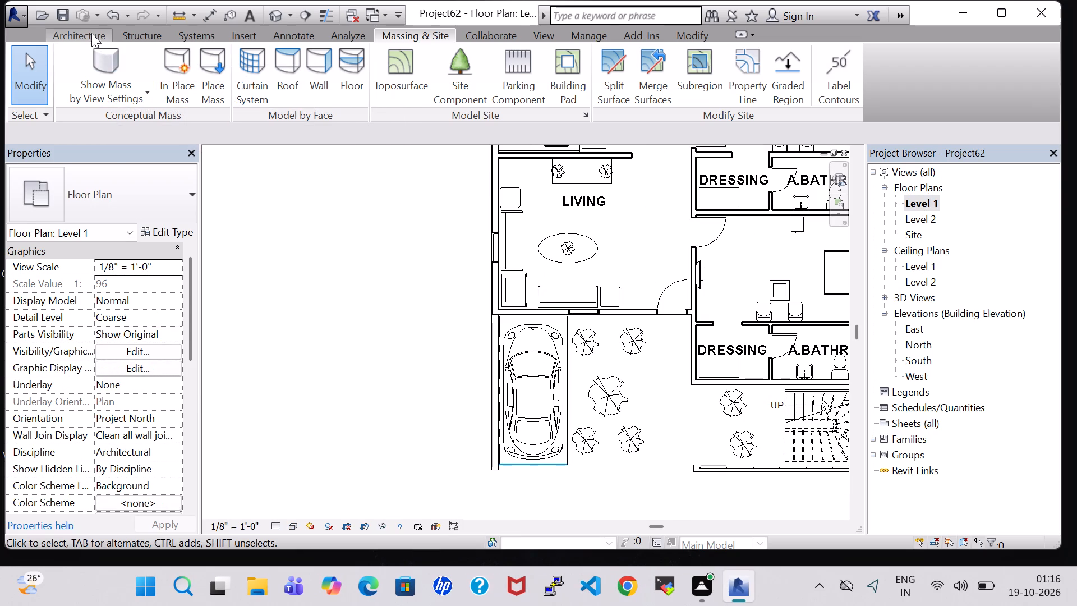
click(91, 31)
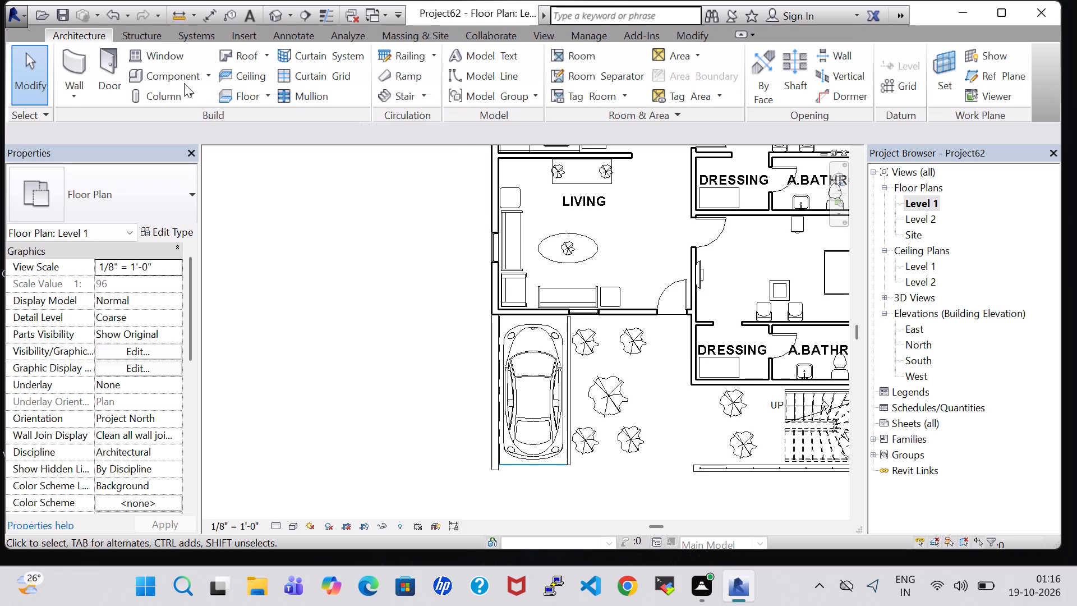
click(174, 78)
click(680, 68)
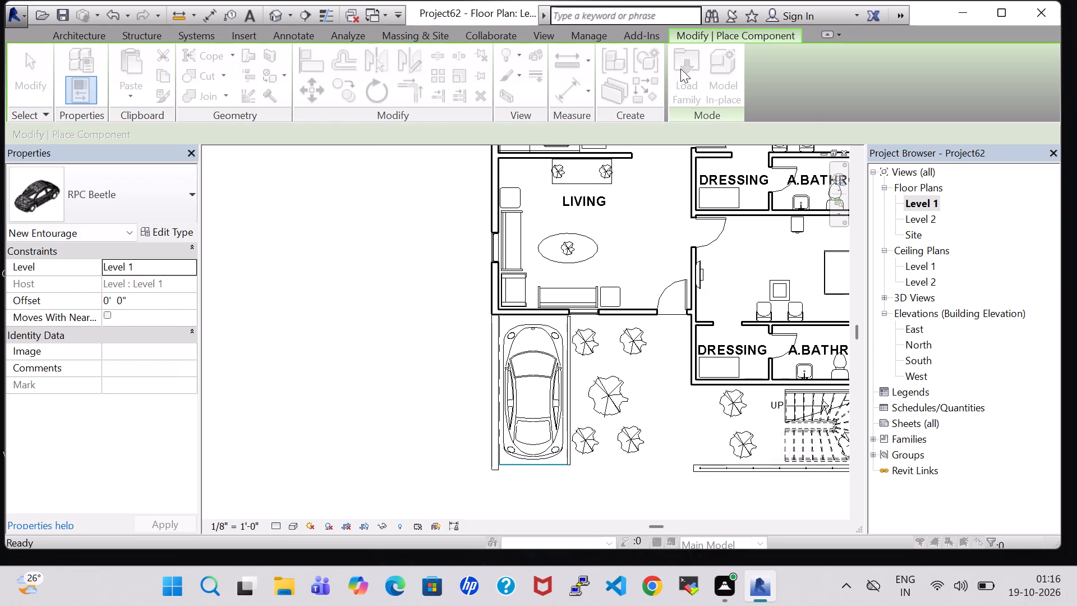
double_click(505, 375)
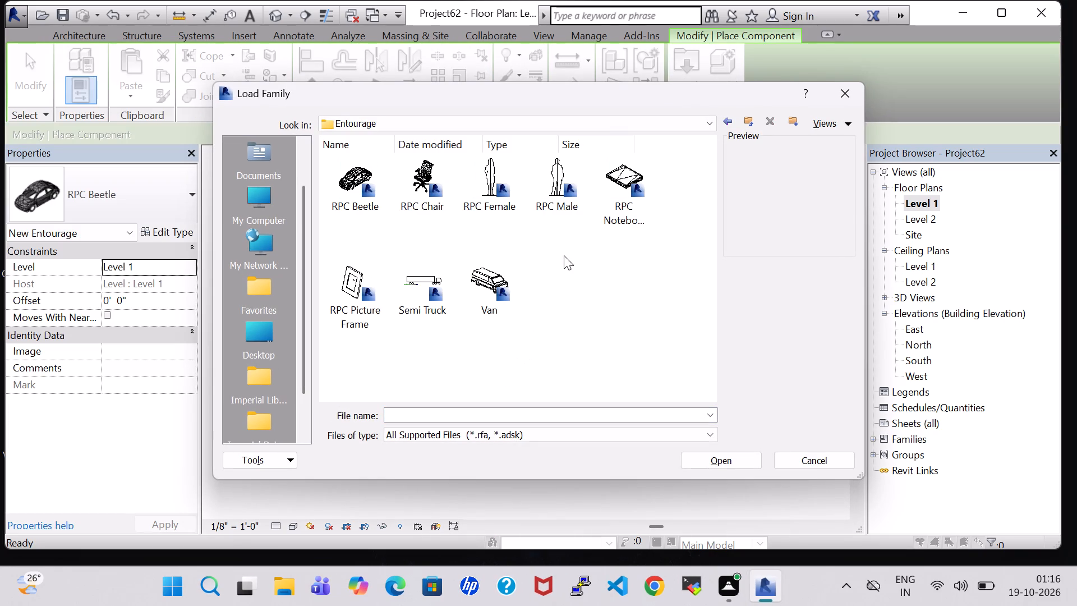
click(542, 189)
click(488, 177)
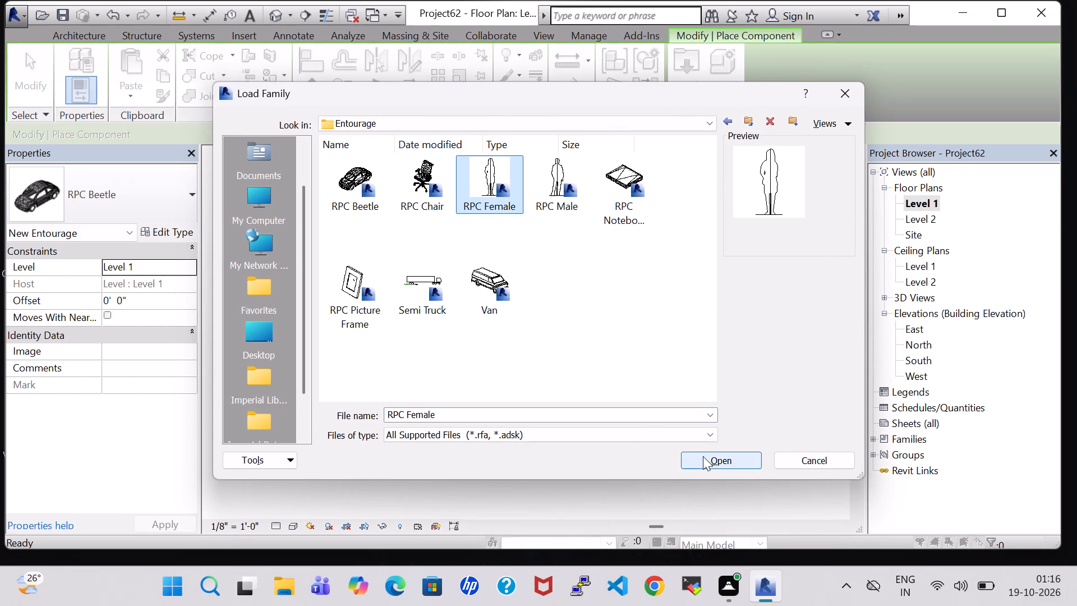
click(703, 456)
Place two RPC Female Cynthia figures in the living room, one at the front-wall sofa and one turned sideways at the side-wall sofa.
scroll(566, 285, up, 3)
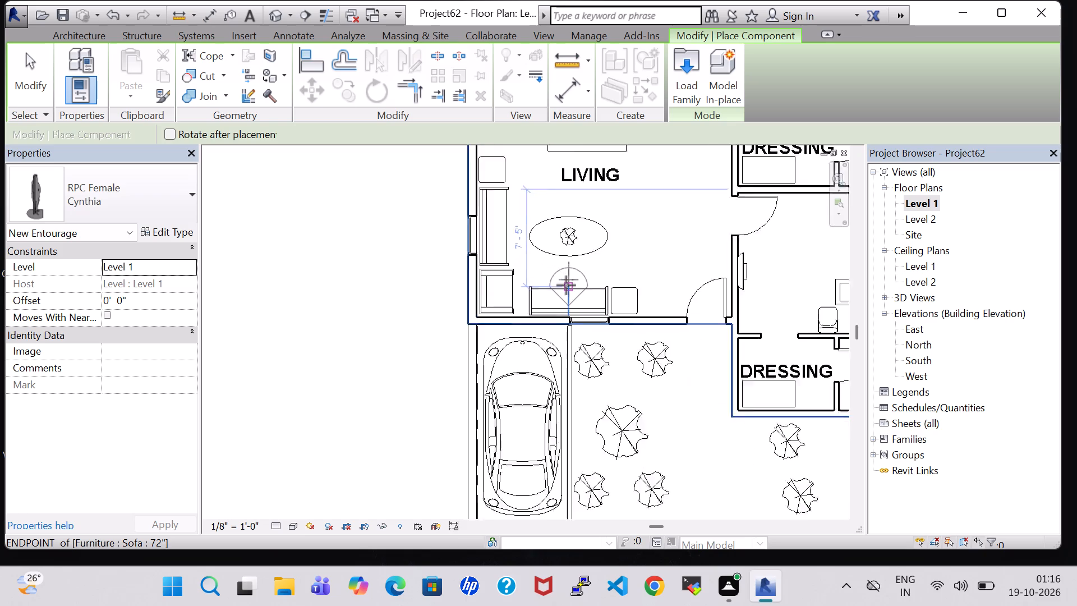
scroll(566, 285, up, 2)
click(570, 288)
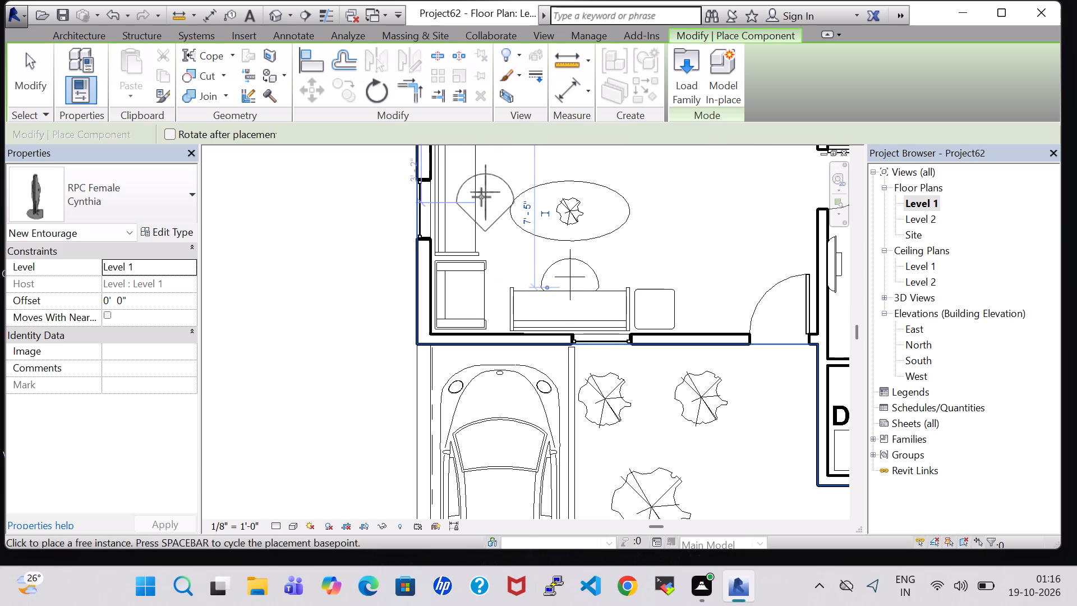
key(space)
key(space)
key(space)
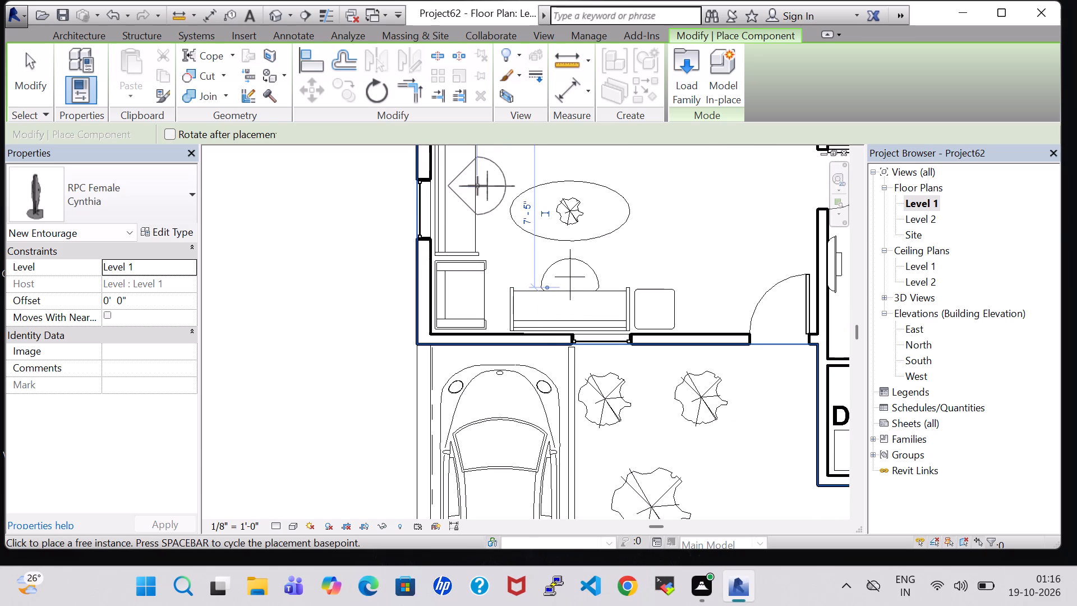
scroll(473, 204, up, 3)
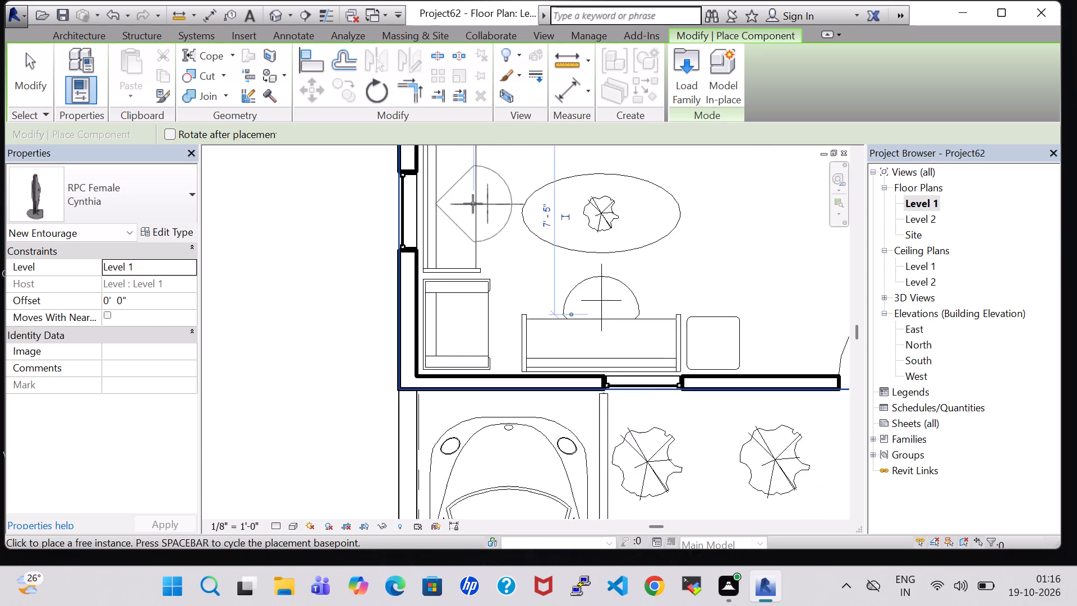
click(475, 178)
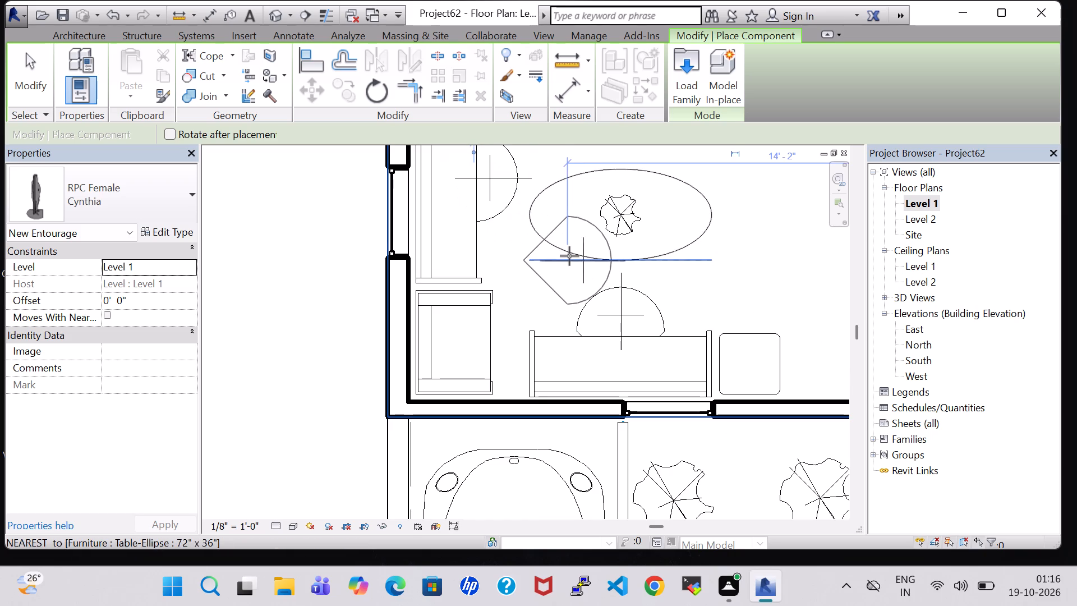
key(Escape)
key(Escape)
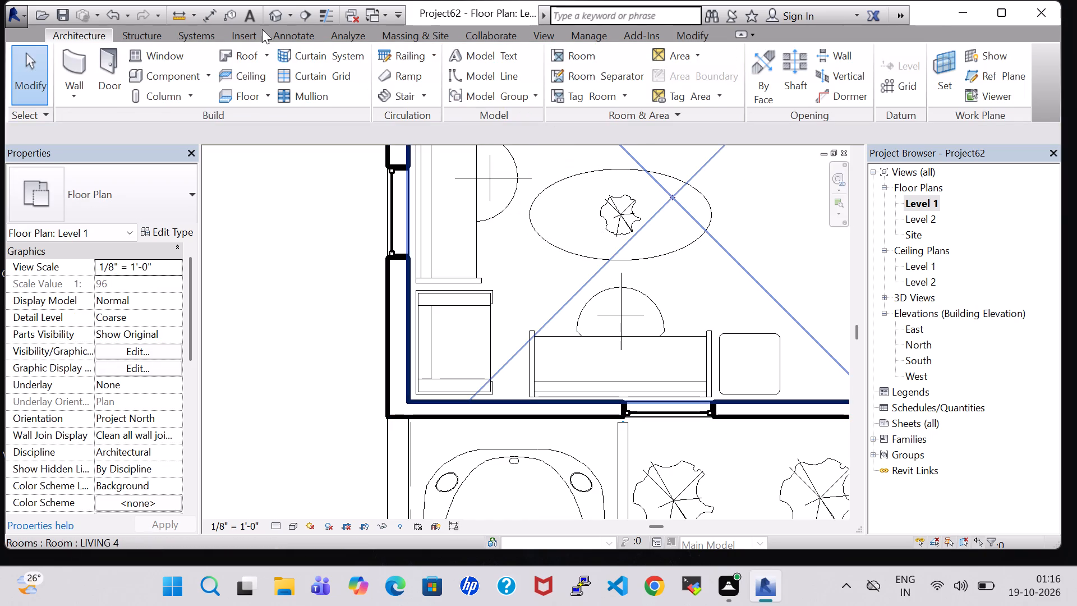
In the 3D view, rotate the RPC Female figure at the front-wall sofa to face the elliptical table.
click(271, 19)
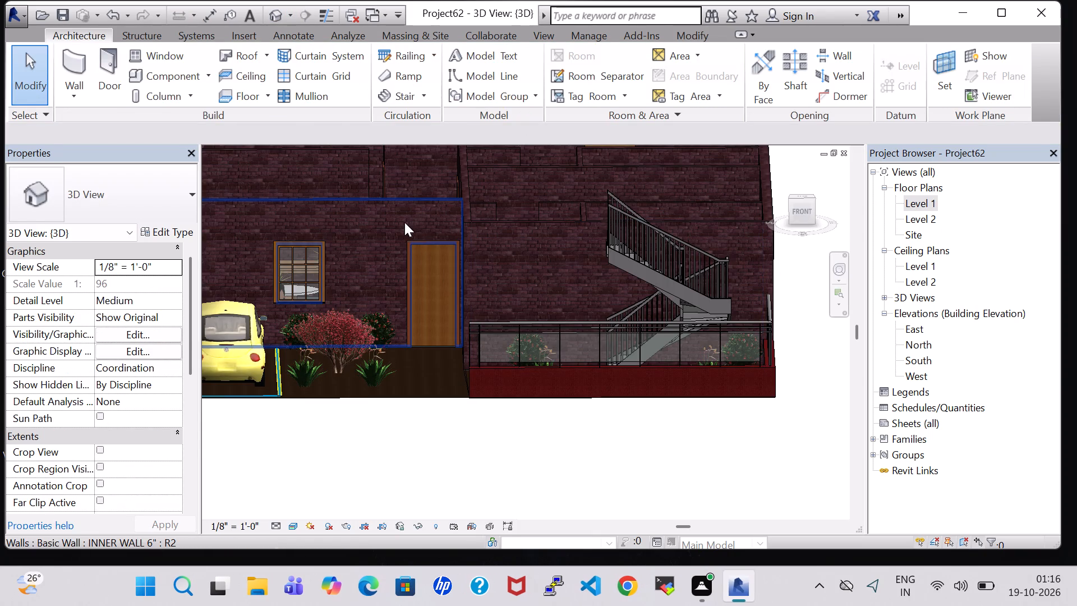
shift+middle_drag(408, 183, 427, 313)
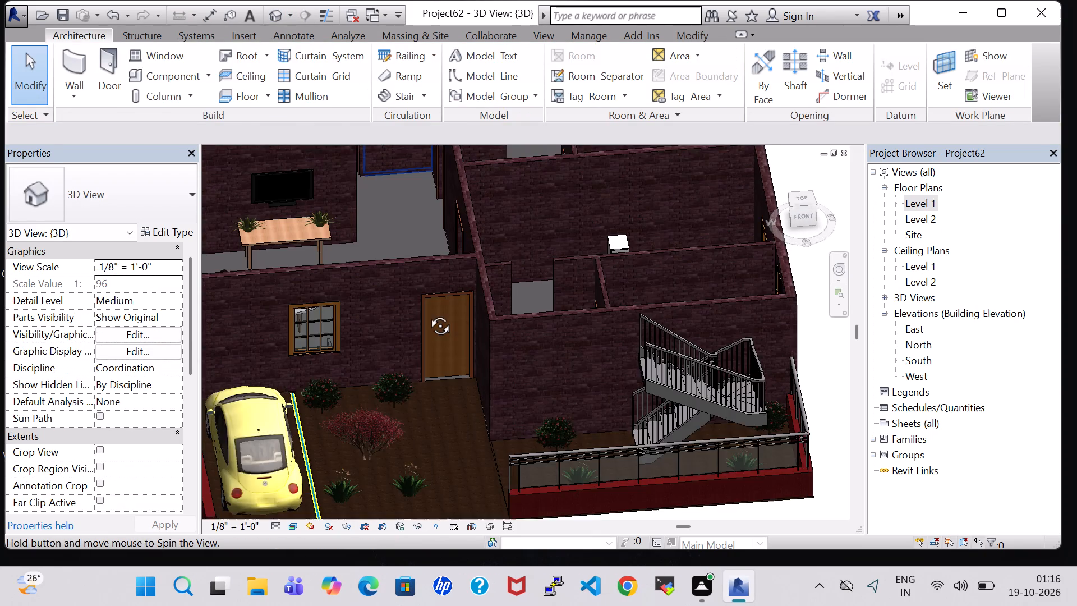
shift+middle_drag(427, 313, 427, 314)
shift+middle_drag(375, 214, 397, 307)
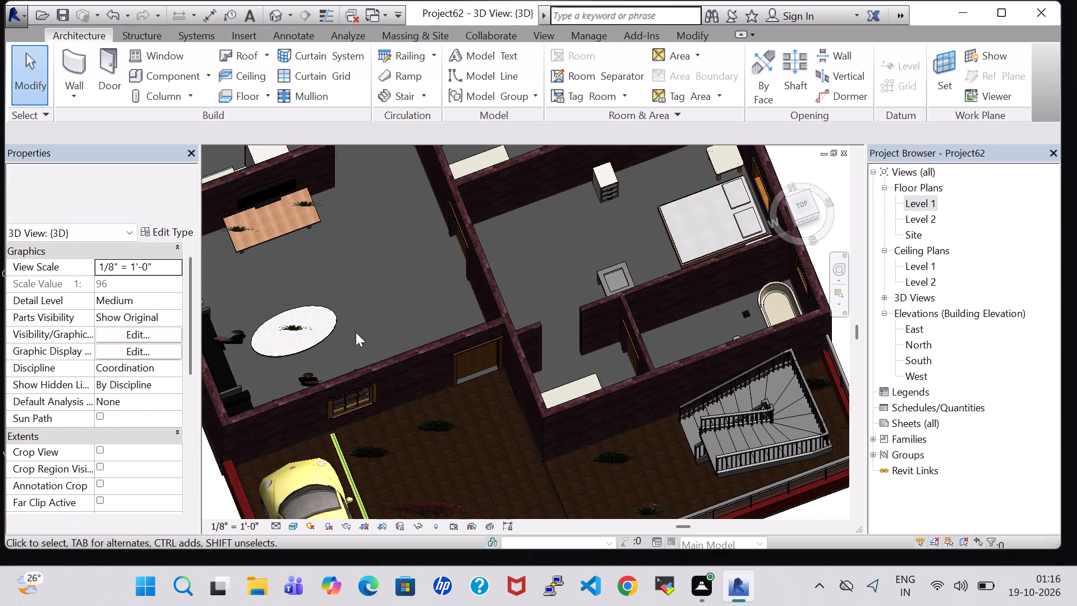
middle_drag(373, 329, 379, 368)
scroll(326, 327, up, 3)
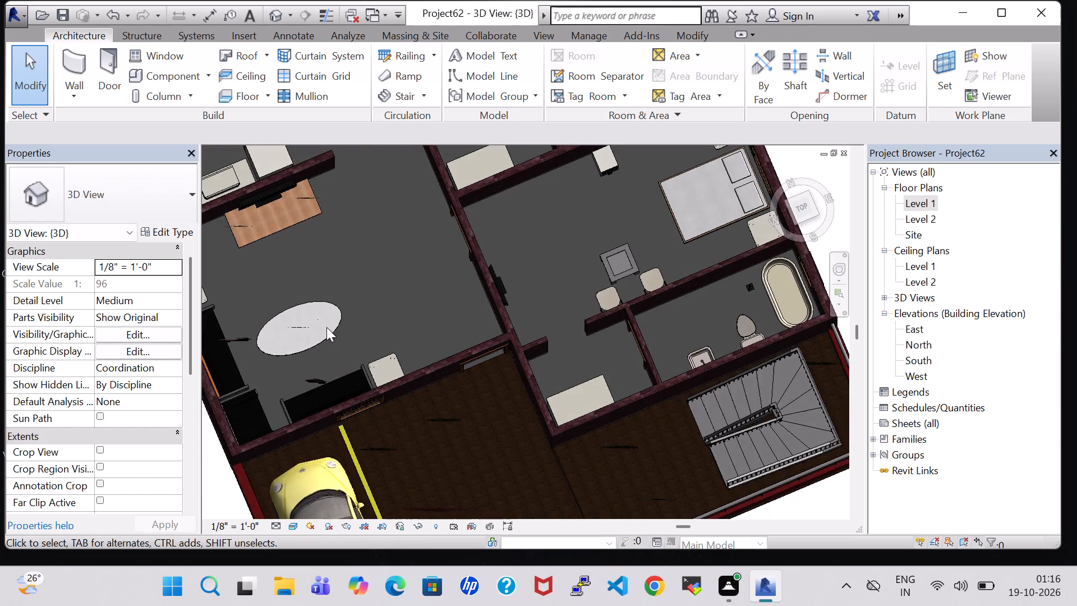
scroll(326, 327, up, 1)
middle_drag(350, 337, 200, 322)
scroll(213, 313, up, 1)
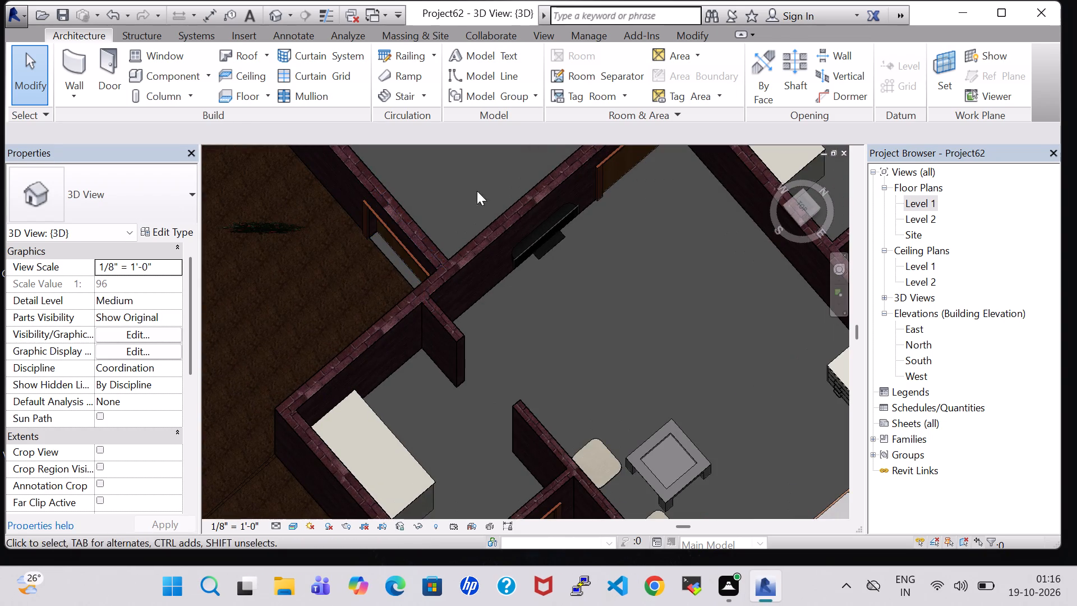
shift+middle_drag(477, 191, 378, 174)
middle_drag(429, 200, 367, 457)
middle_drag(537, 236, 536, 236)
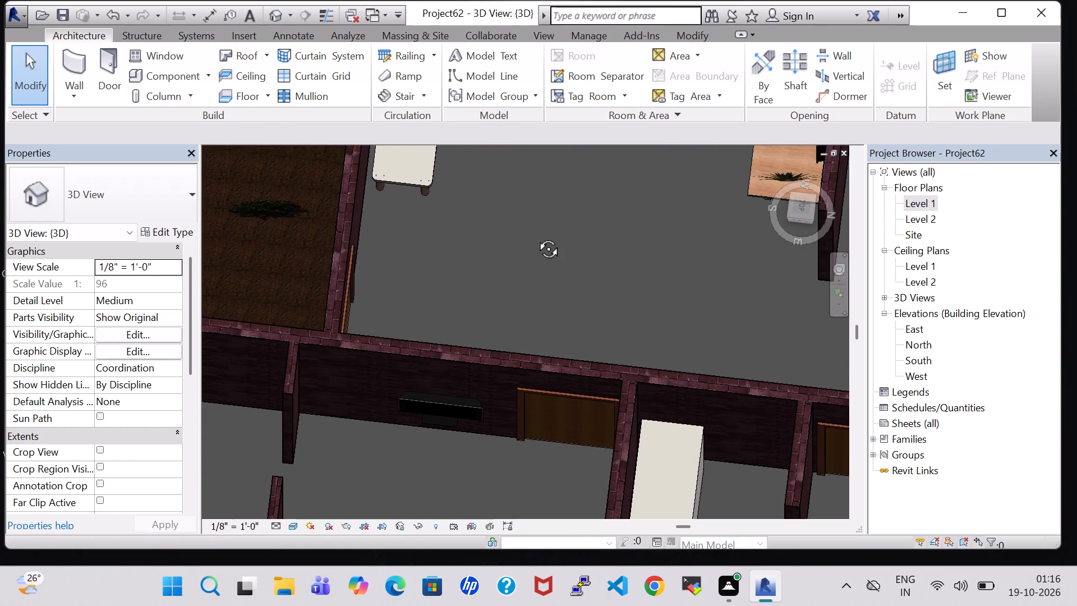
middle_drag(536, 236, 424, 214)
middle_drag(756, 284, 538, 386)
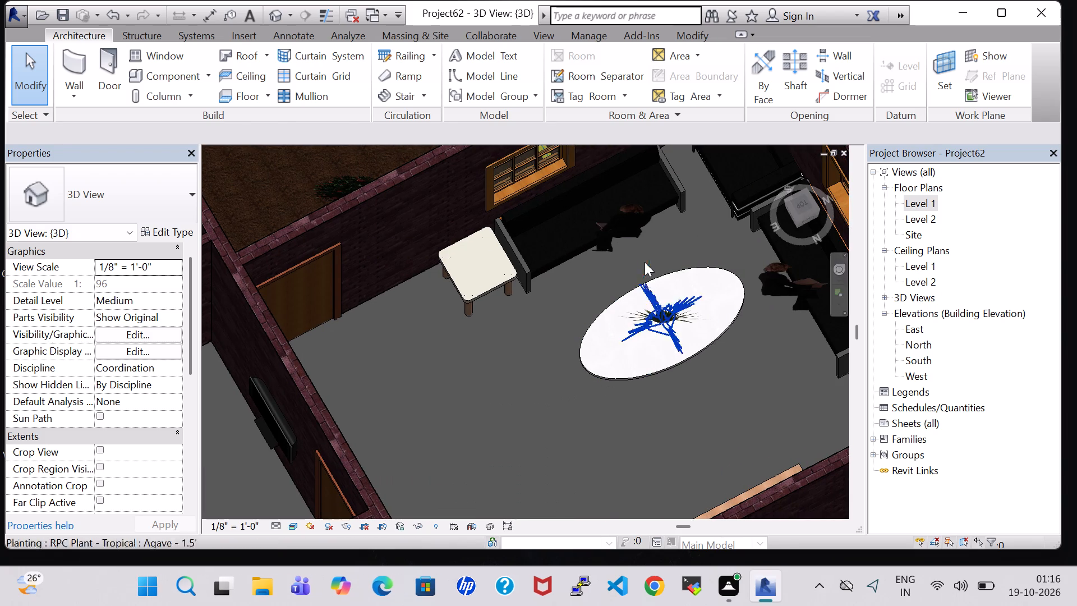
scroll(645, 255, up, 4)
click(609, 204)
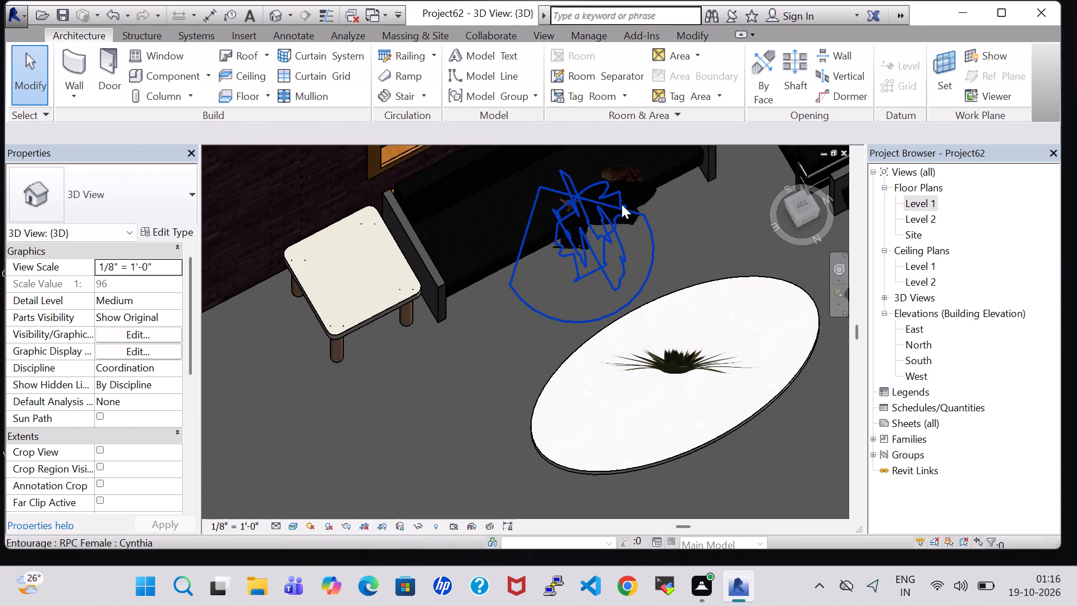
click(622, 204)
key(space)
key(space)
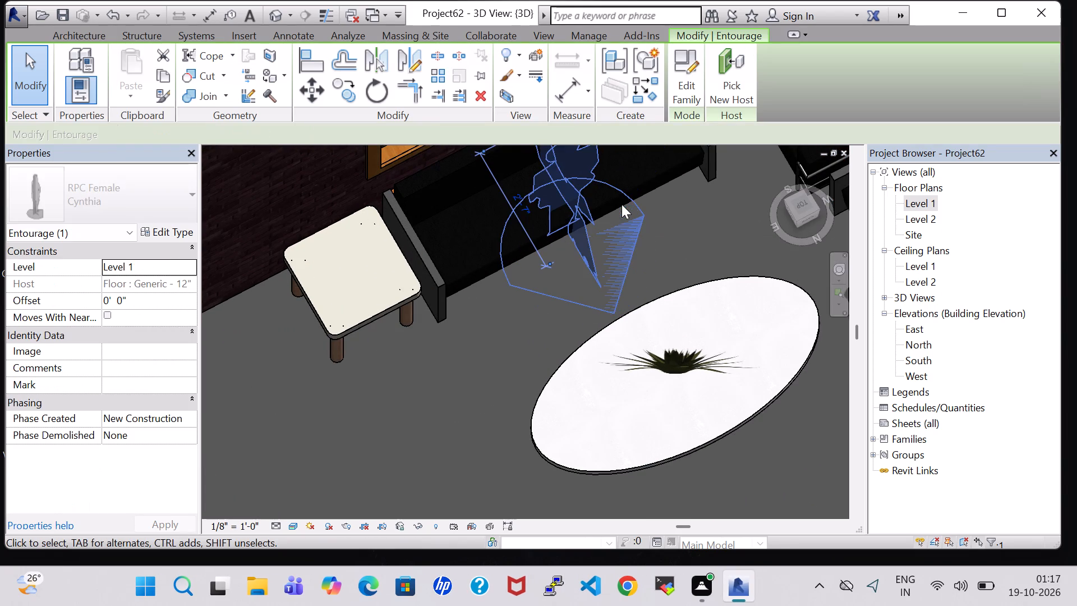
click(660, 215)
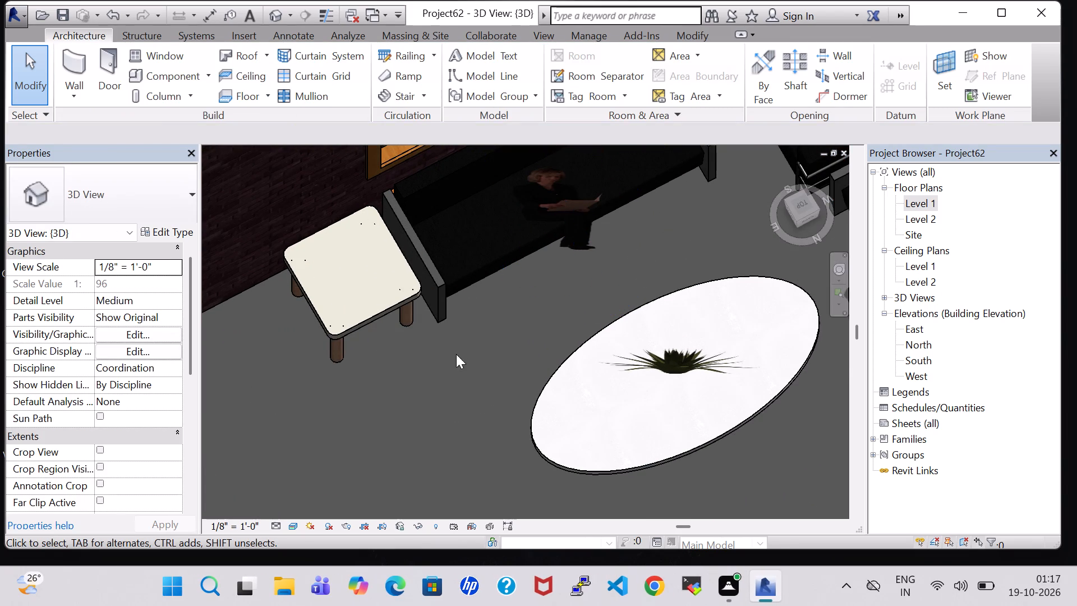
Rotate the RPC Female Cynthia figure at the side-wall sofa to face the elliptical table.
scroll(455, 383, up, 1)
shift+middle_drag(455, 383, 471, 313)
middle_drag(620, 355, 371, 261)
click(599, 262)
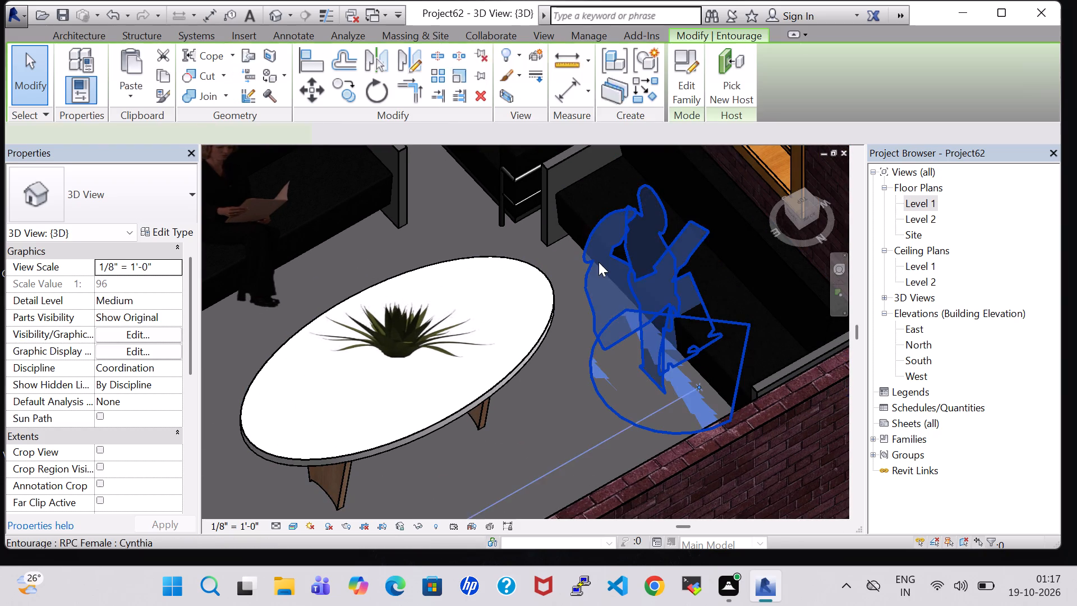
key(space)
key(space)
click(574, 323)
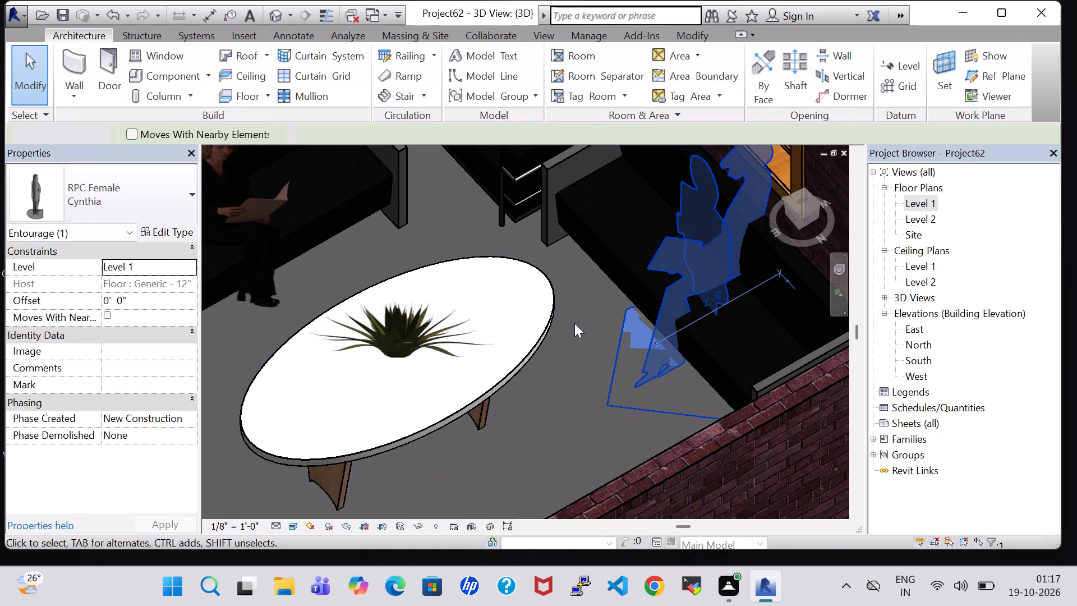
Nudge the RPC Female figure at the side-wall sofa slightly forward toward the elliptical table.
key(Left)
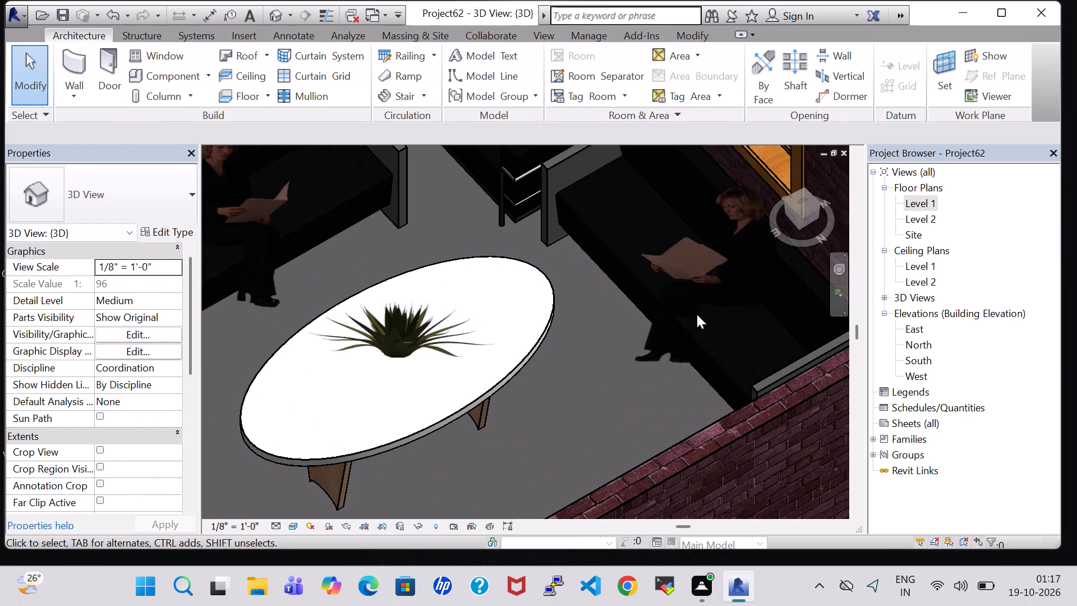
click(698, 314)
click(699, 284)
key(Left)
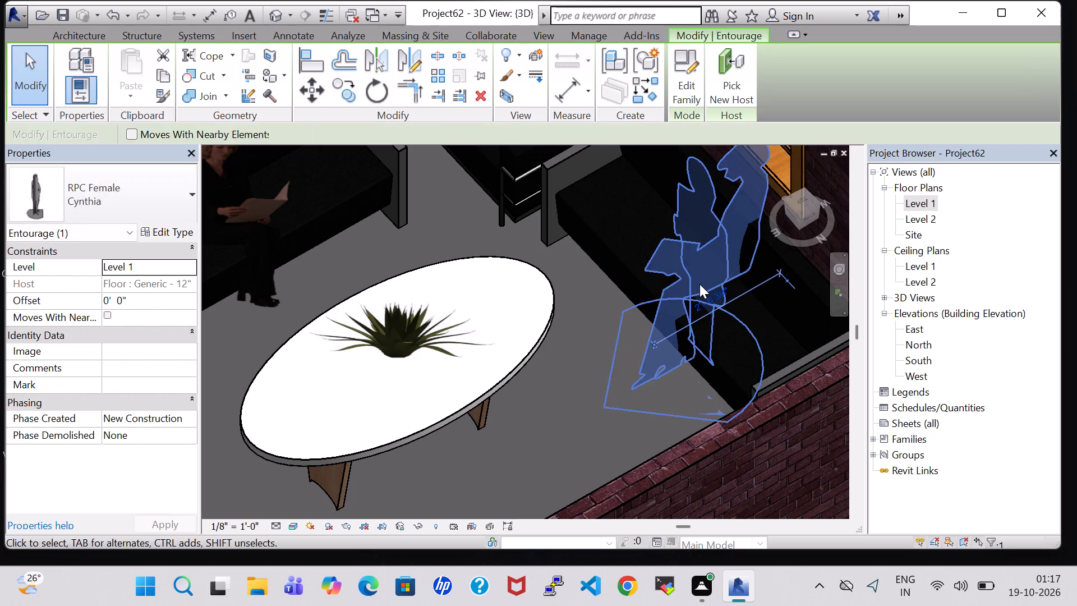
key(Left)
key(Left)
key(Left)
key(Left)
key(Left)
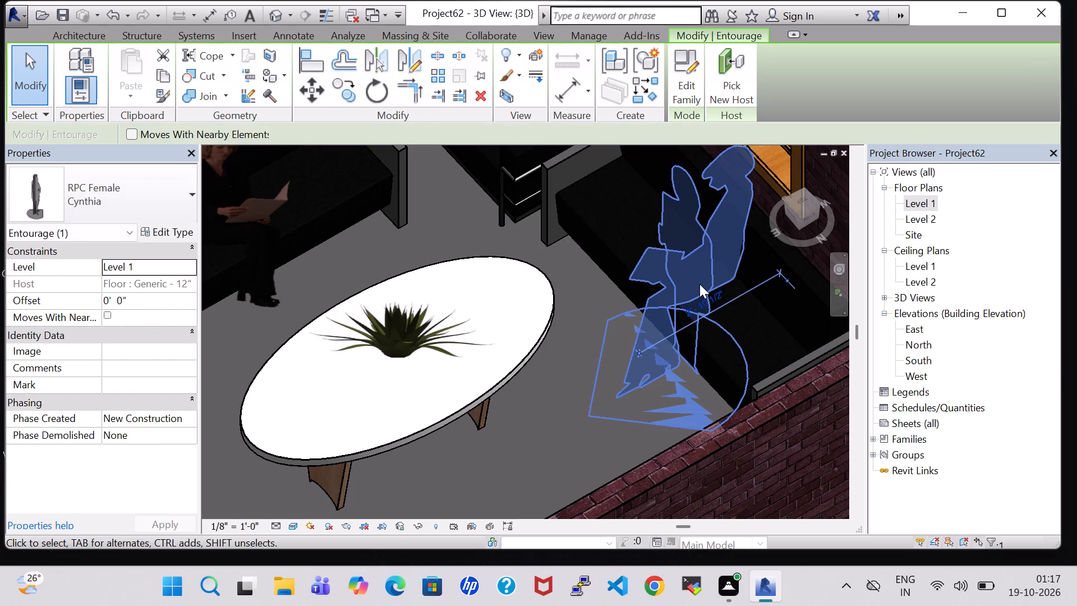
click(592, 286)
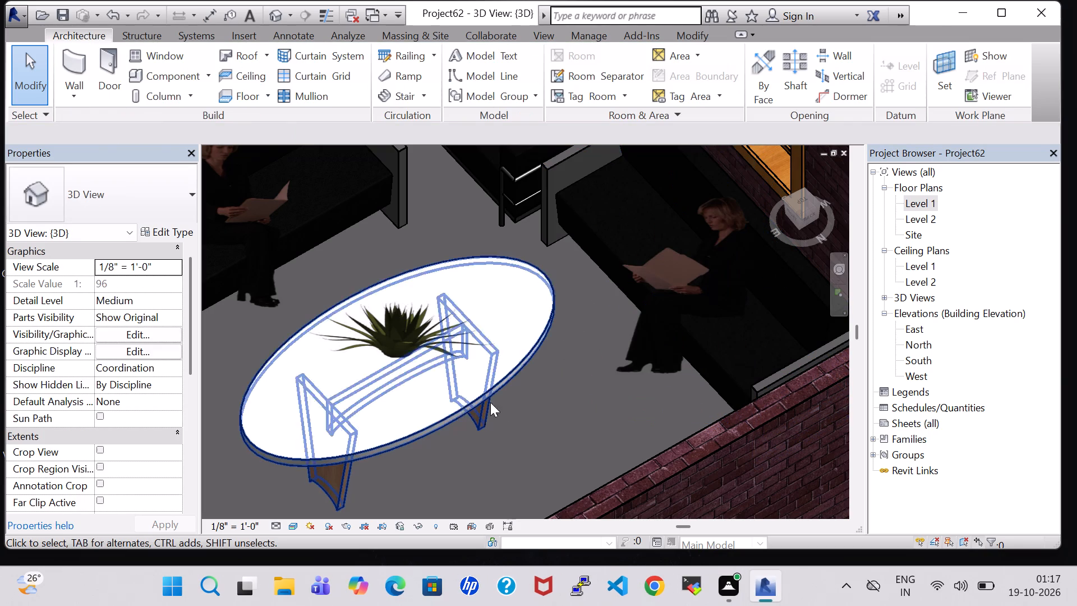
Return to the Level 1 floor plan and save the project.
scroll(419, 297, down, 7)
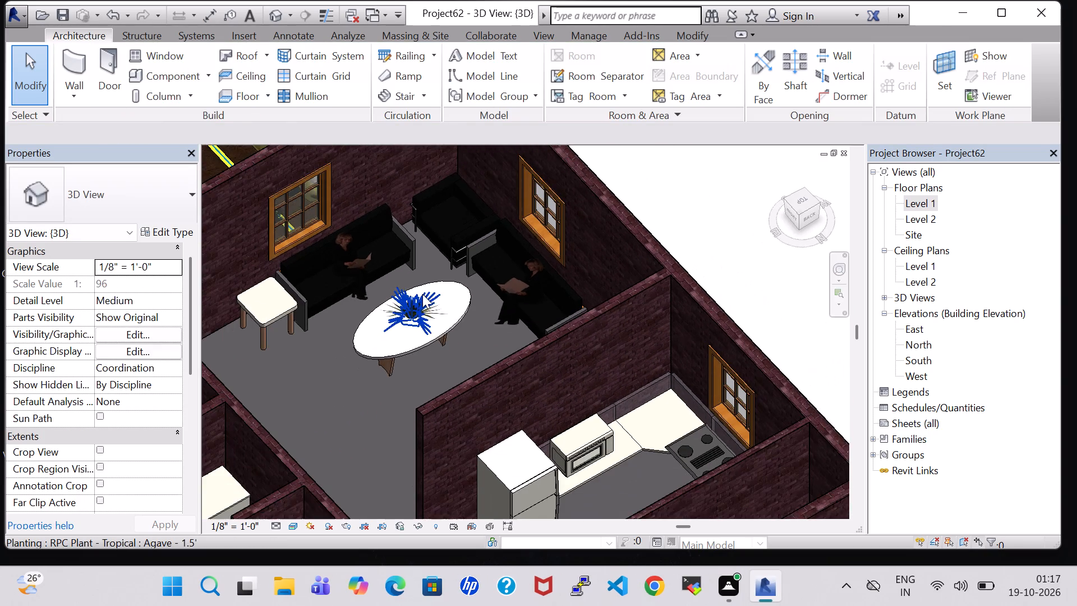
scroll(422, 295, down, 4)
double_click(923, 205)
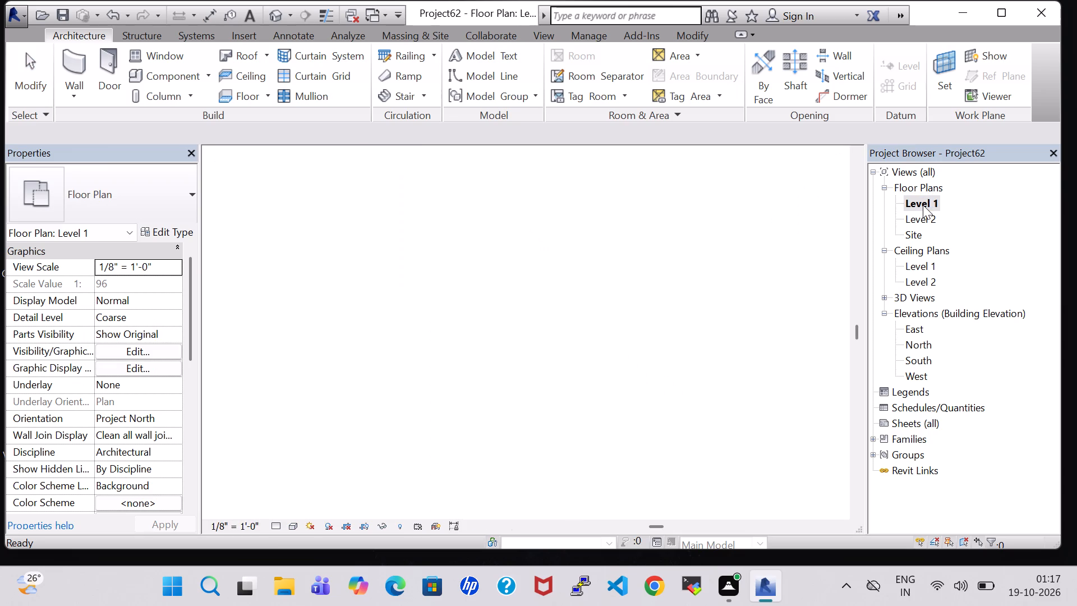
scroll(761, 273, down, 6)
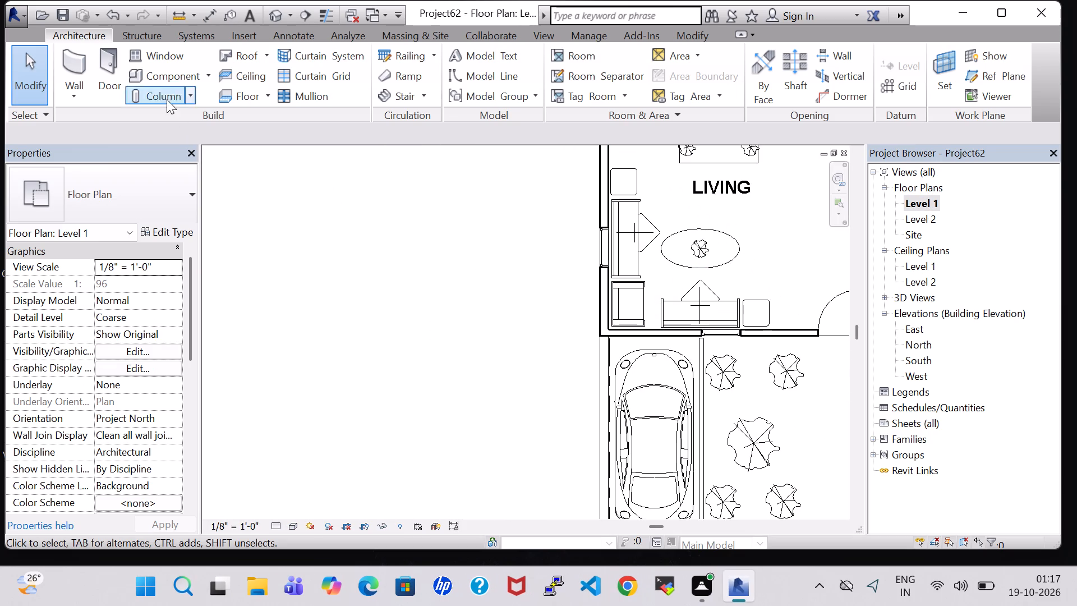
click(63, 8)
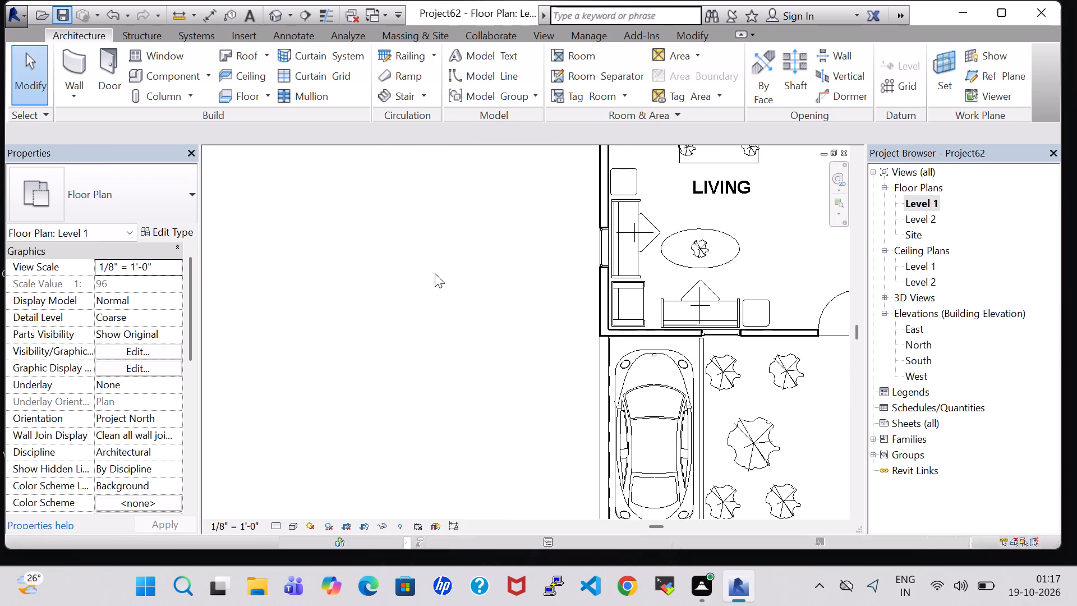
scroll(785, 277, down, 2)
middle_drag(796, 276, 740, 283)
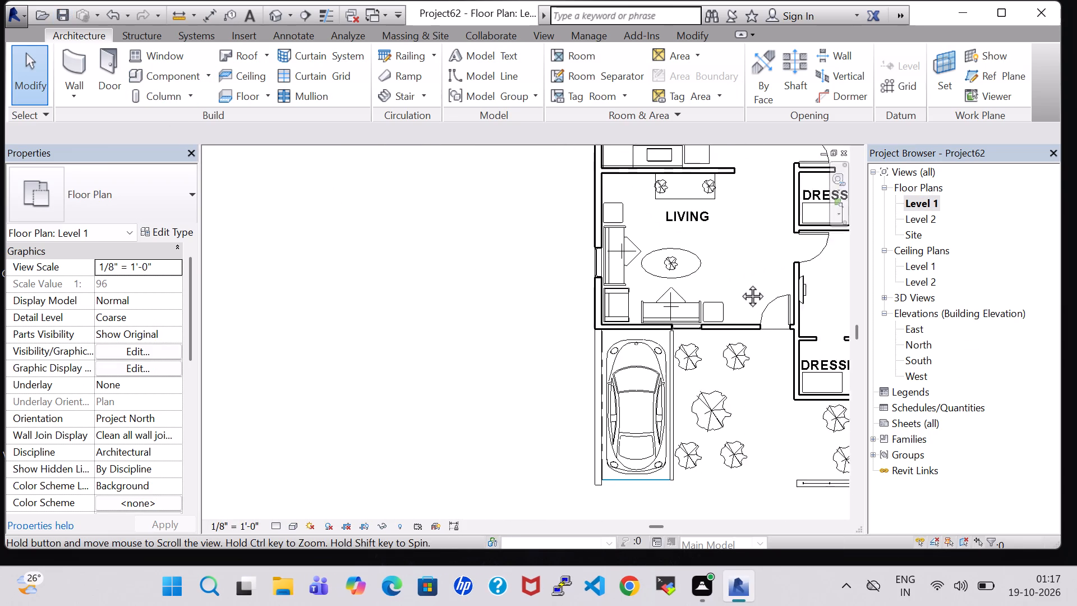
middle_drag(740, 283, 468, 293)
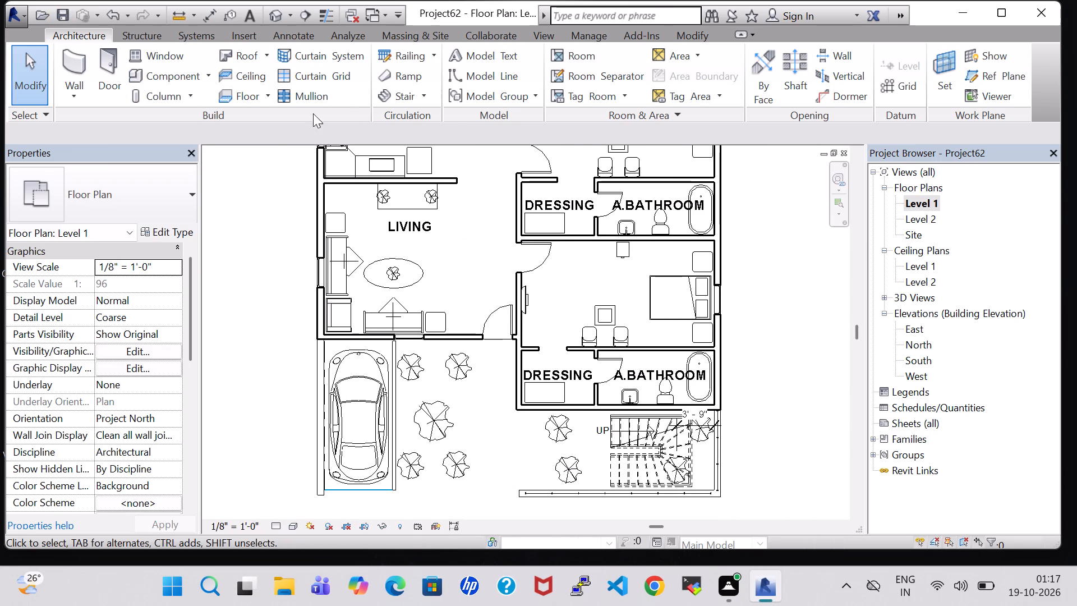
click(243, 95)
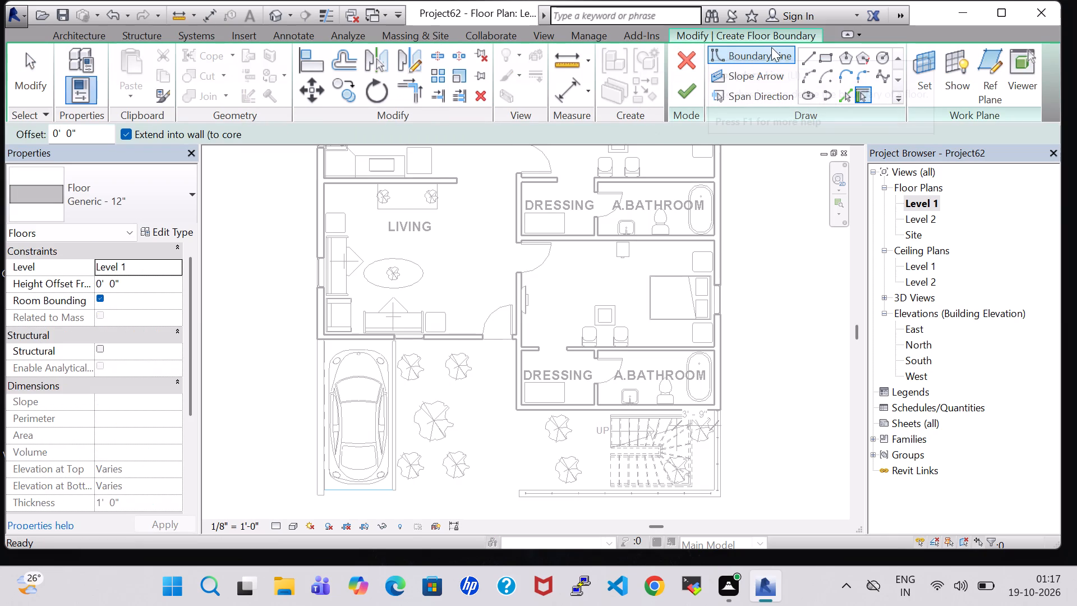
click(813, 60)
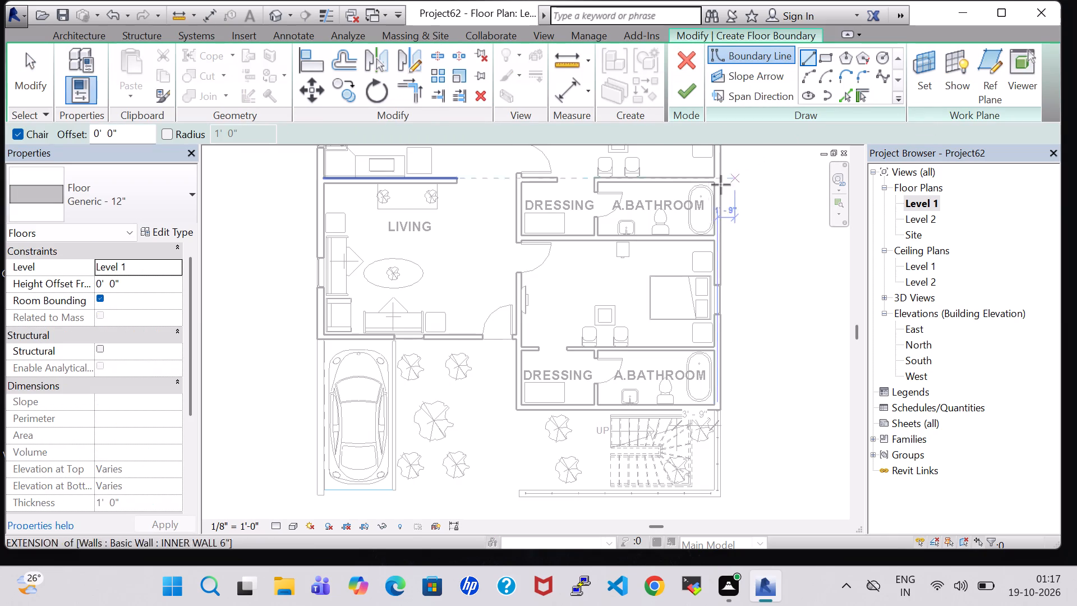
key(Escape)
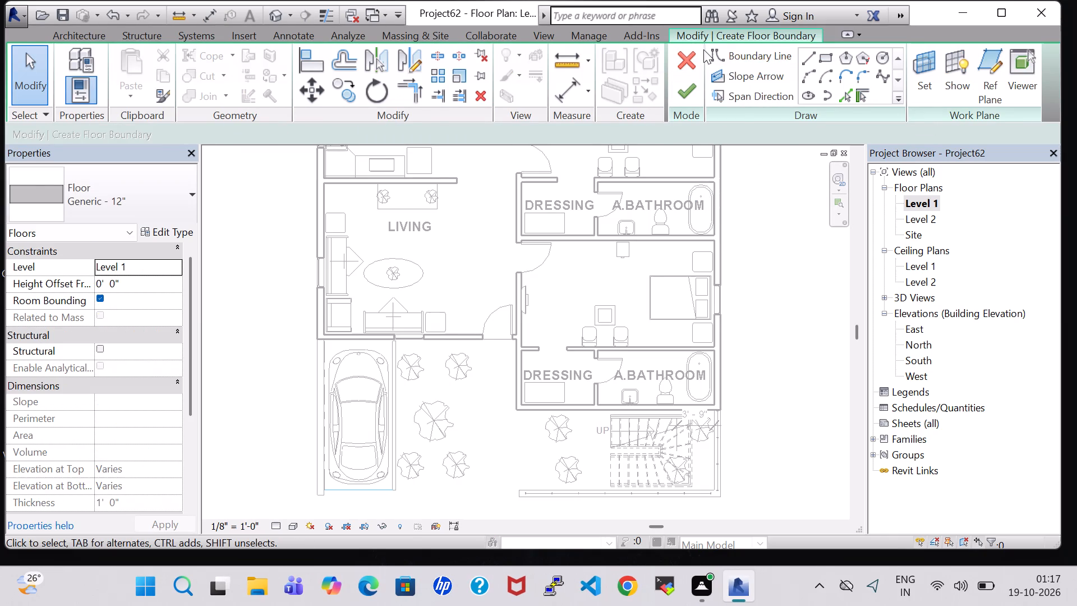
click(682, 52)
Start a Generic - 12" footprint roof based on Level 2 and draw its boundary along the rear wall and the bedroom-side exterior wall.
click(241, 49)
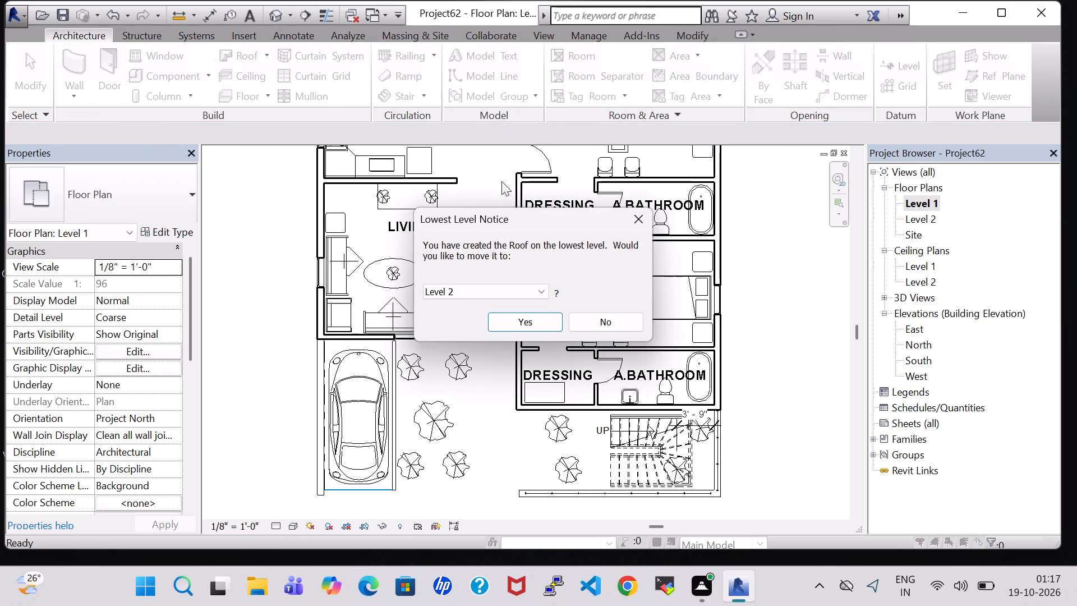
click(534, 323)
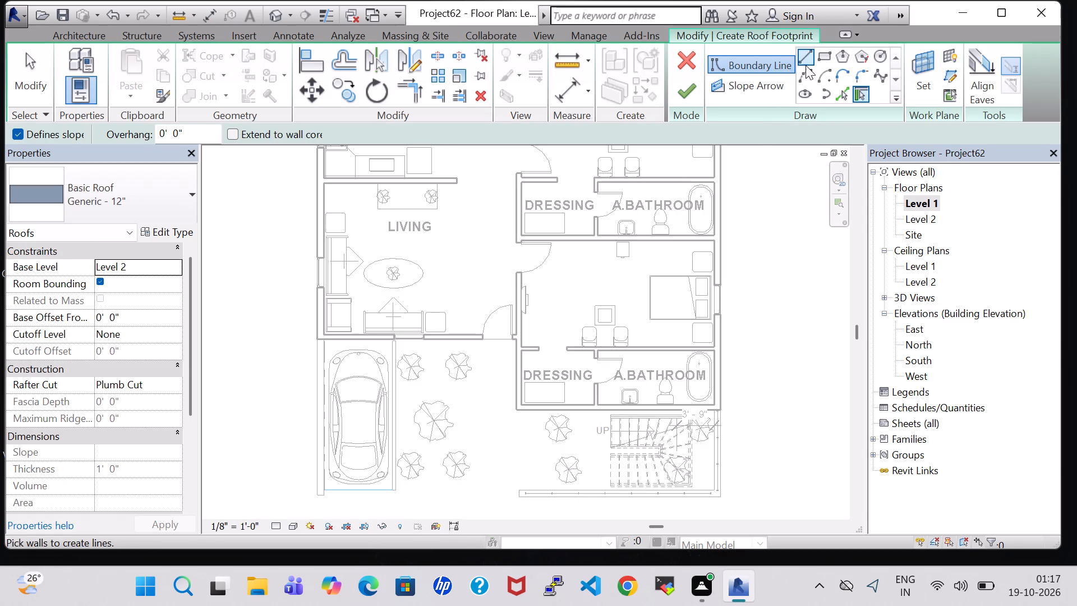
click(806, 55)
middle_drag(790, 240, 791, 329)
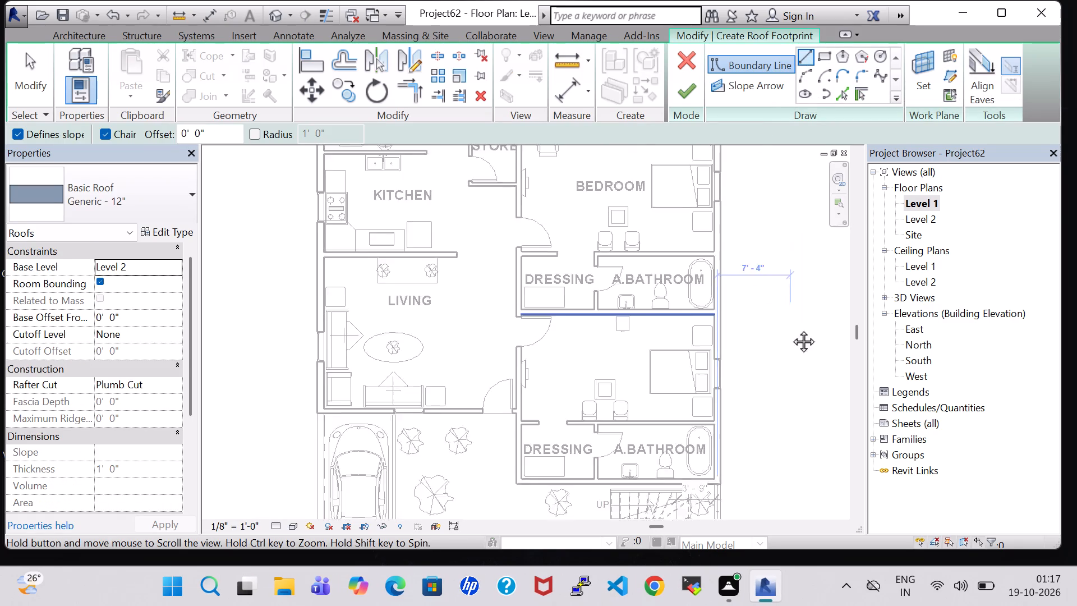
middle_drag(791, 329, 787, 402)
scroll(786, 397, down, 1)
scroll(372, 242, up, 3)
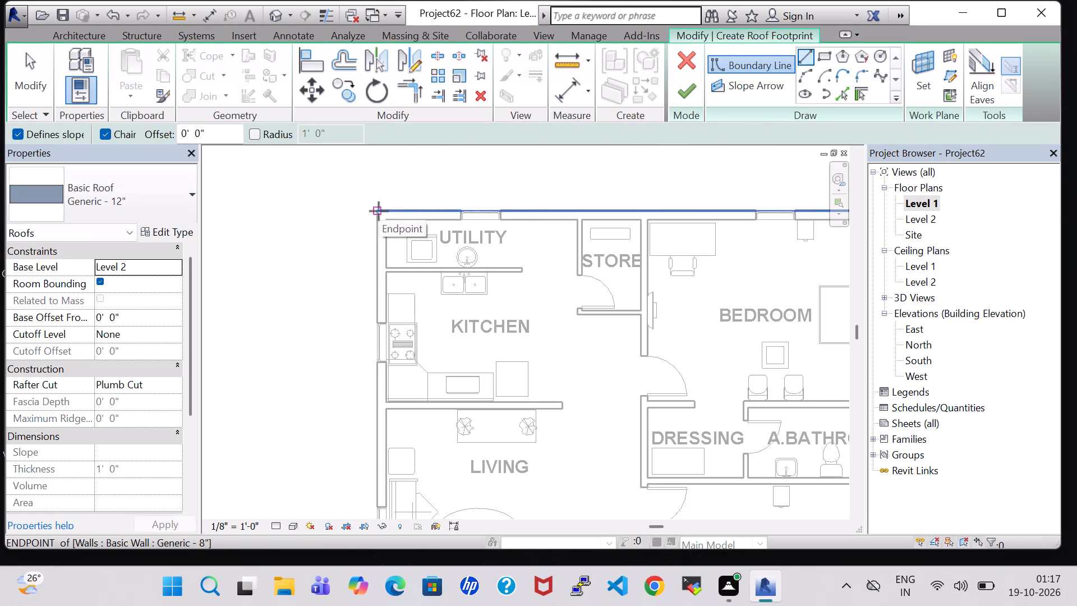
click(379, 211)
middle_drag(582, 212, 191, 215)
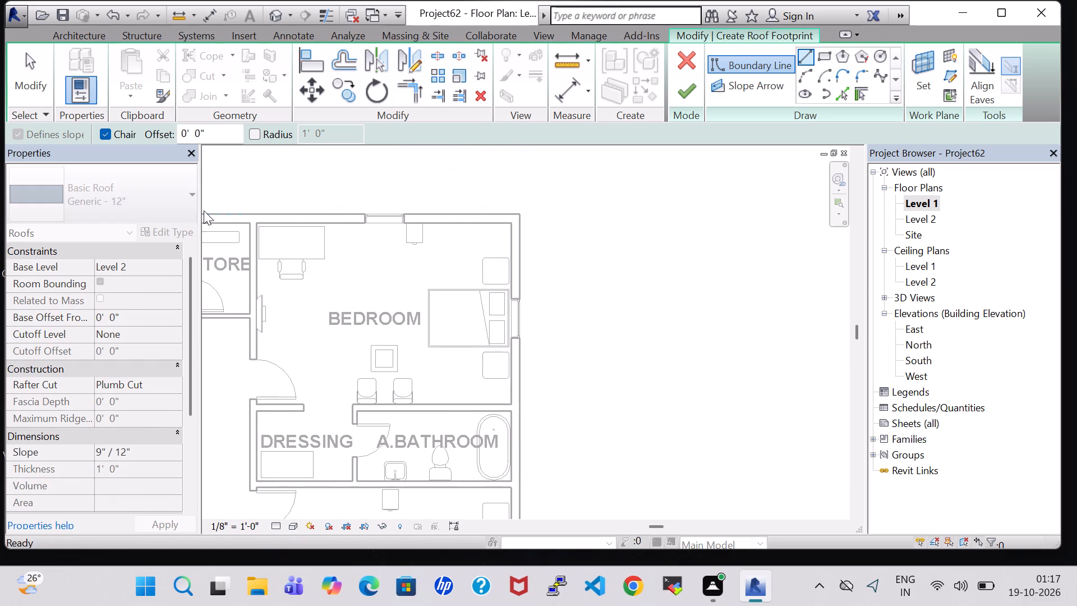
click(520, 215)
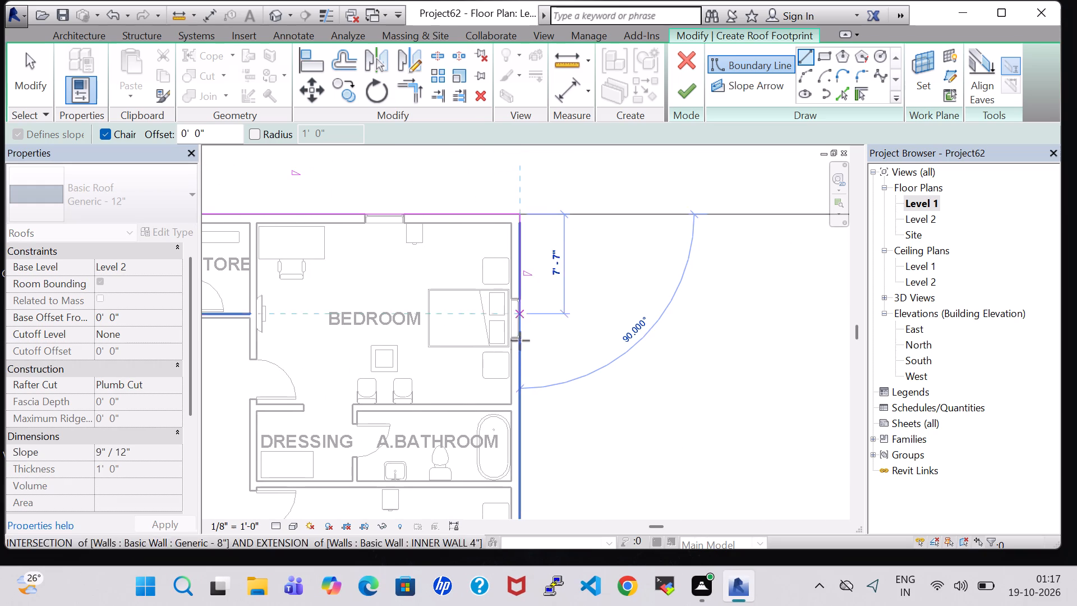
middle_drag(519, 412, 526, 279)
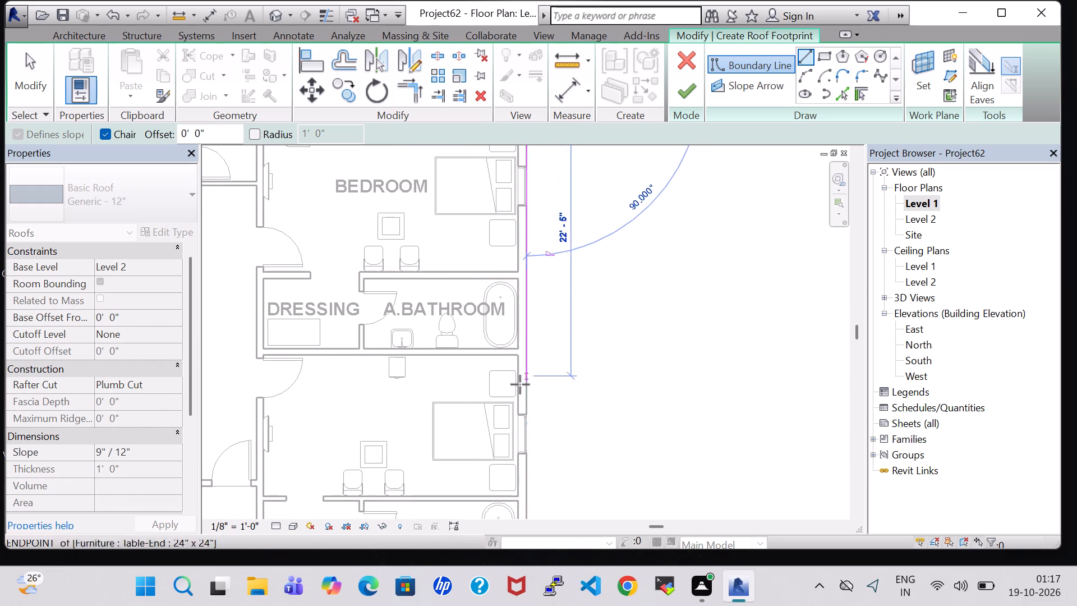
middle_drag(532, 401, 545, 214)
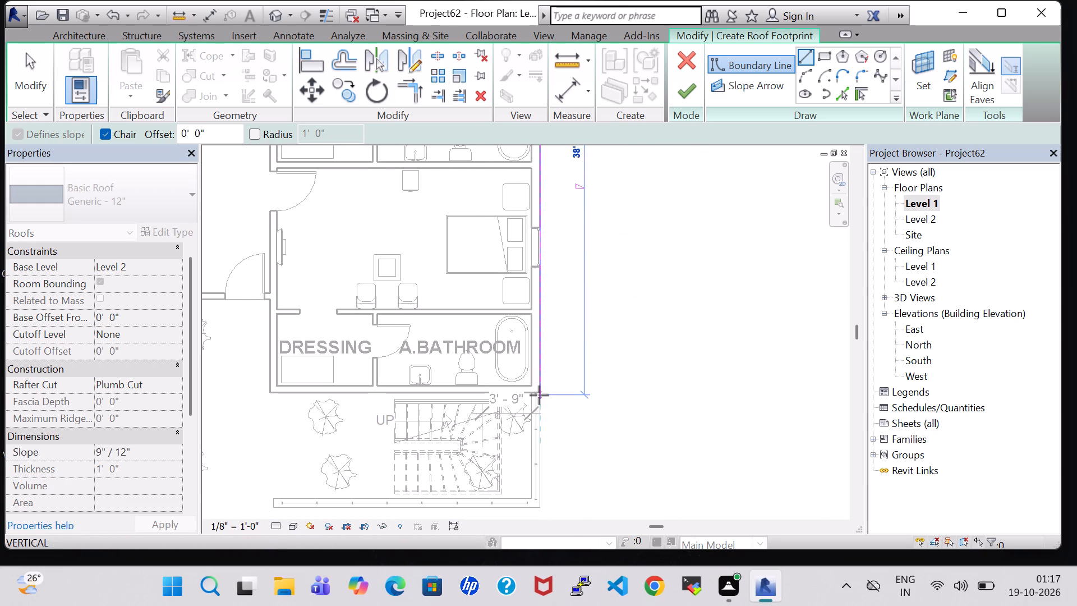
click(539, 392)
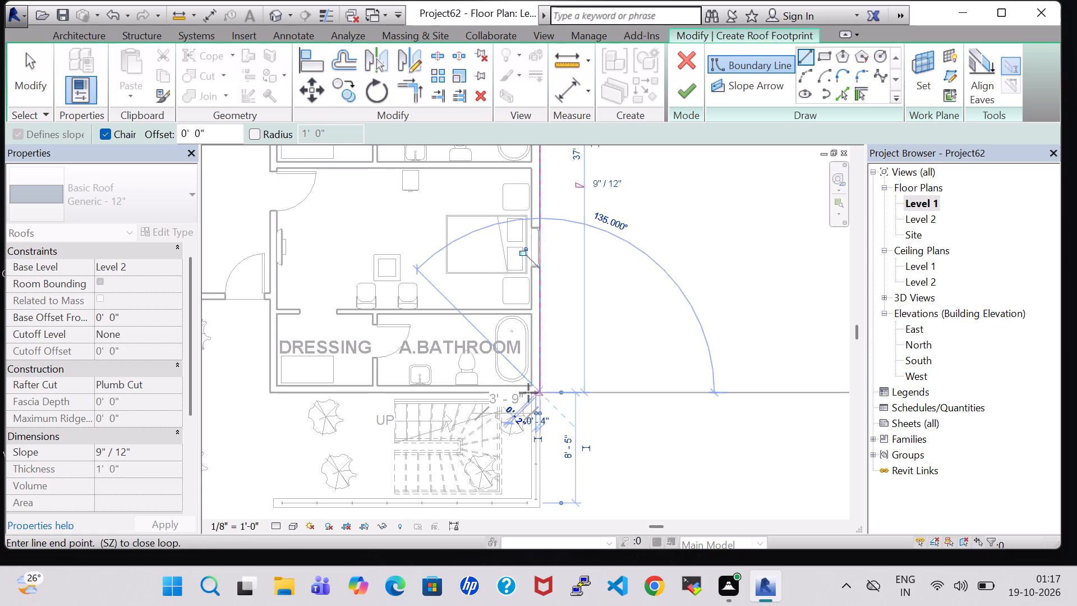
Close the roof boundary along the 20'-7" wall facing the stairs, the 7'-1" return, the 20'-1" living room front and the kitchen-side wall.
click(269, 395)
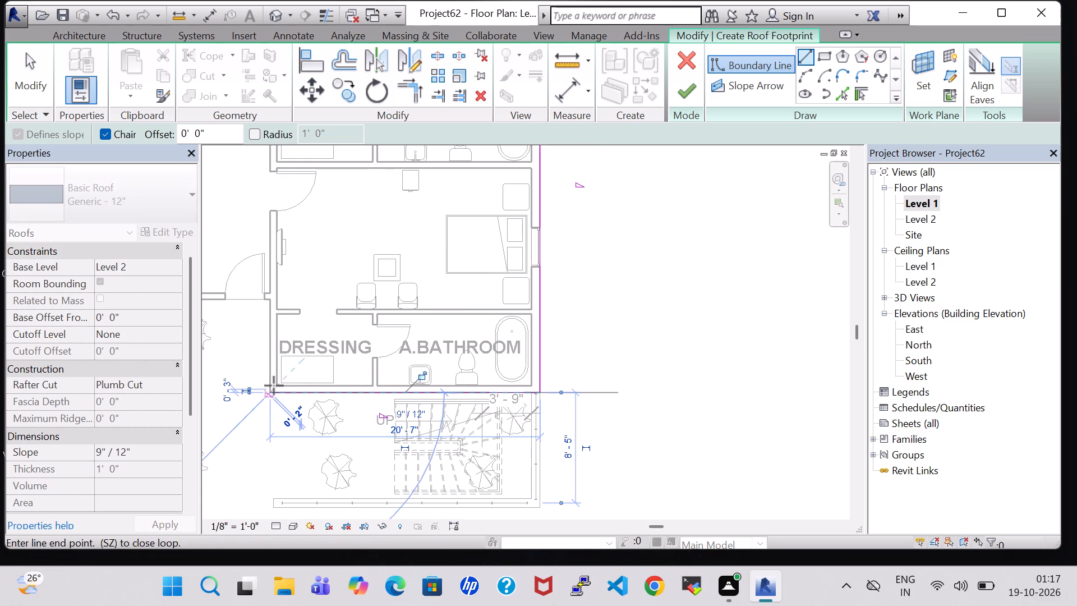
scroll(269, 301, up, 3)
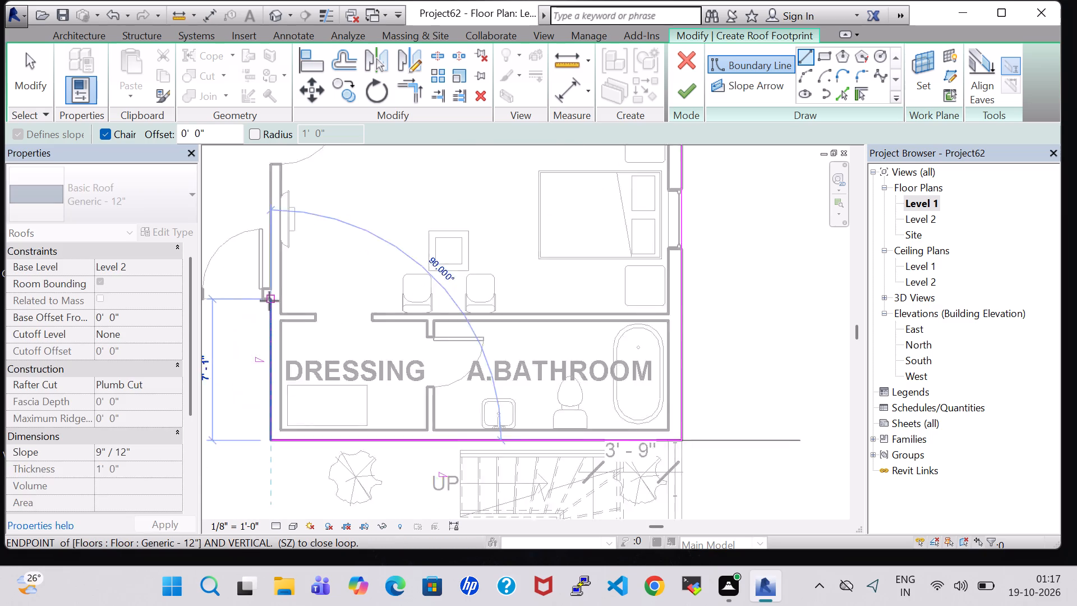
scroll(269, 301, up, 4)
click(269, 299)
middle_drag(269, 299, 278, 299)
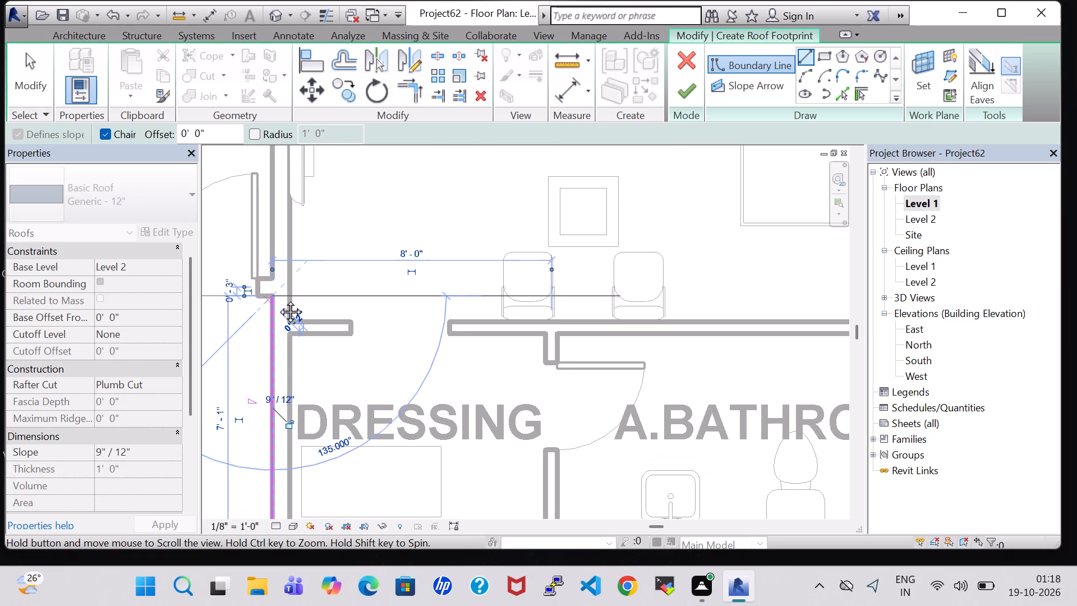
middle_drag(278, 299, 934, 341)
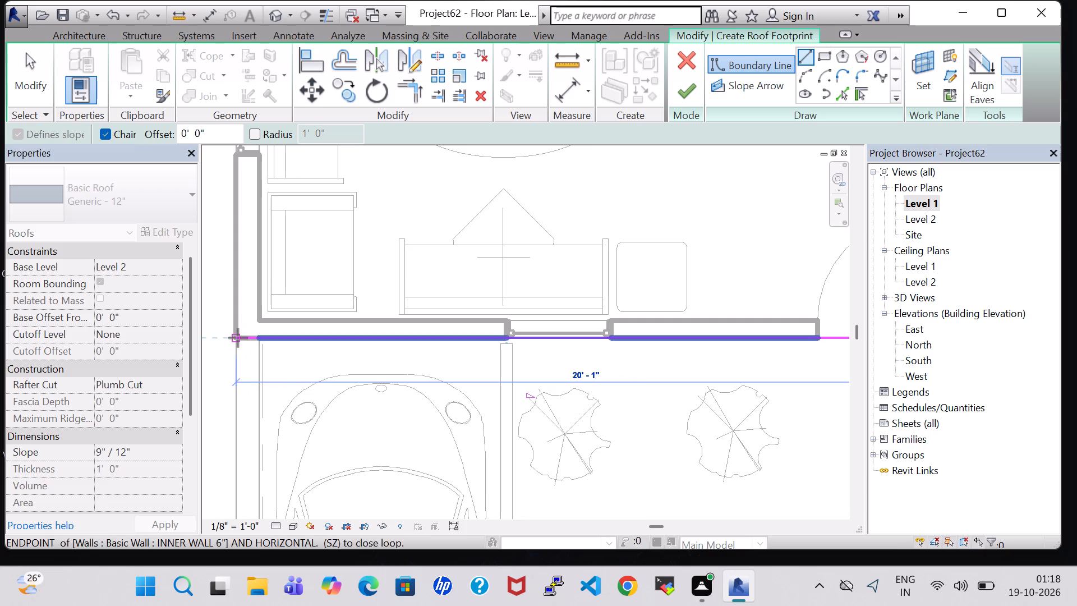
click(238, 338)
middle_drag(234, 201, 254, 506)
scroll(254, 513, up, 1)
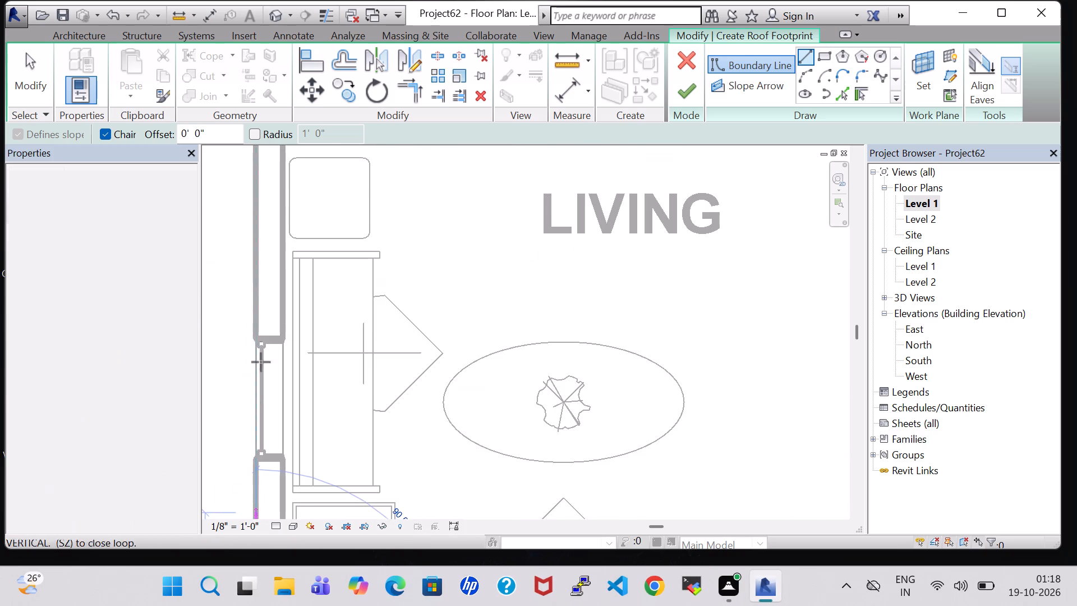
middle_drag(259, 198, 302, 490)
middle_drag(294, 241, 298, 266)
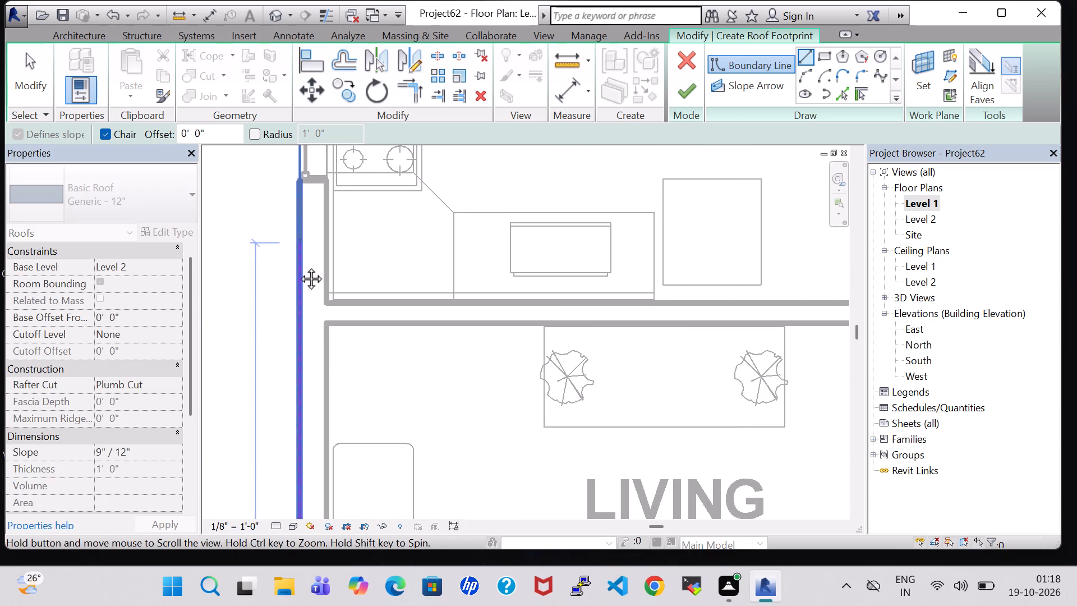
middle_drag(298, 266, 315, 532)
middle_drag(319, 230, 321, 509)
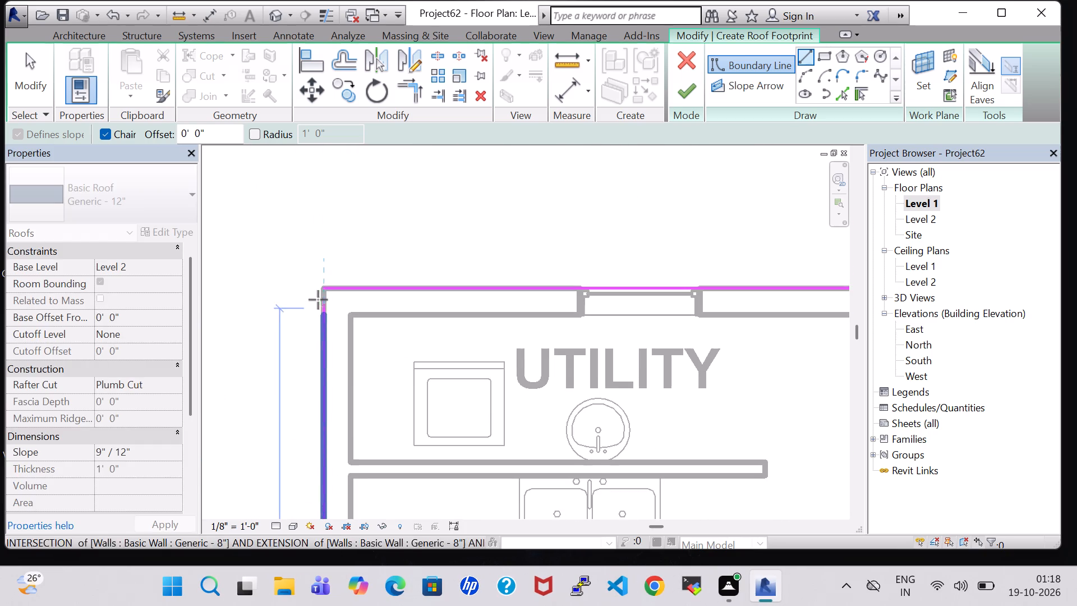
click(322, 290)
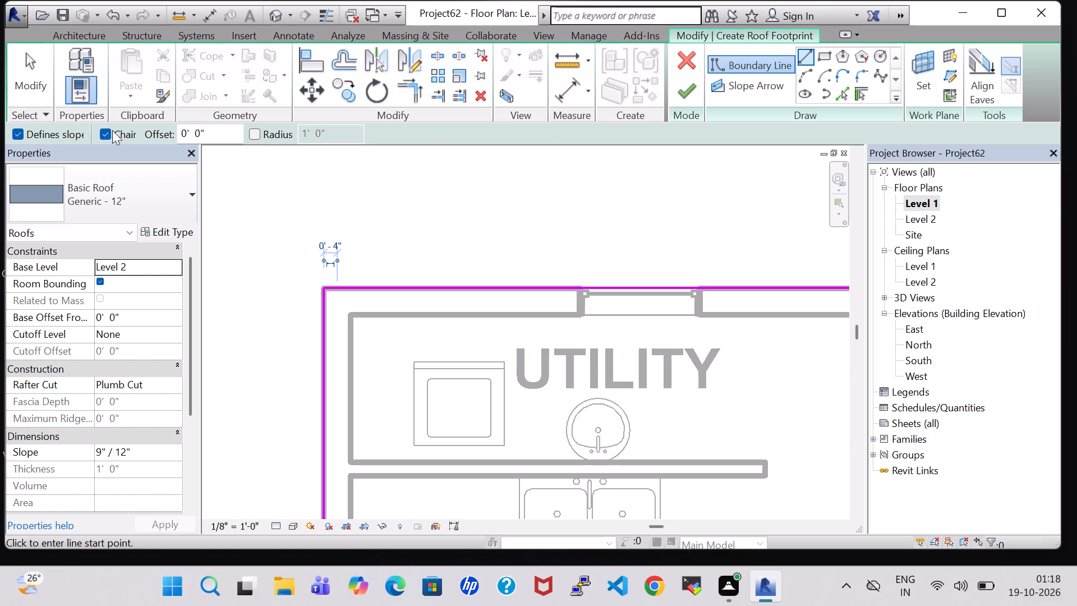
Turn off Defines slope, finish the roof footprint and attach the highlighted walls to the roof.
click(19, 135)
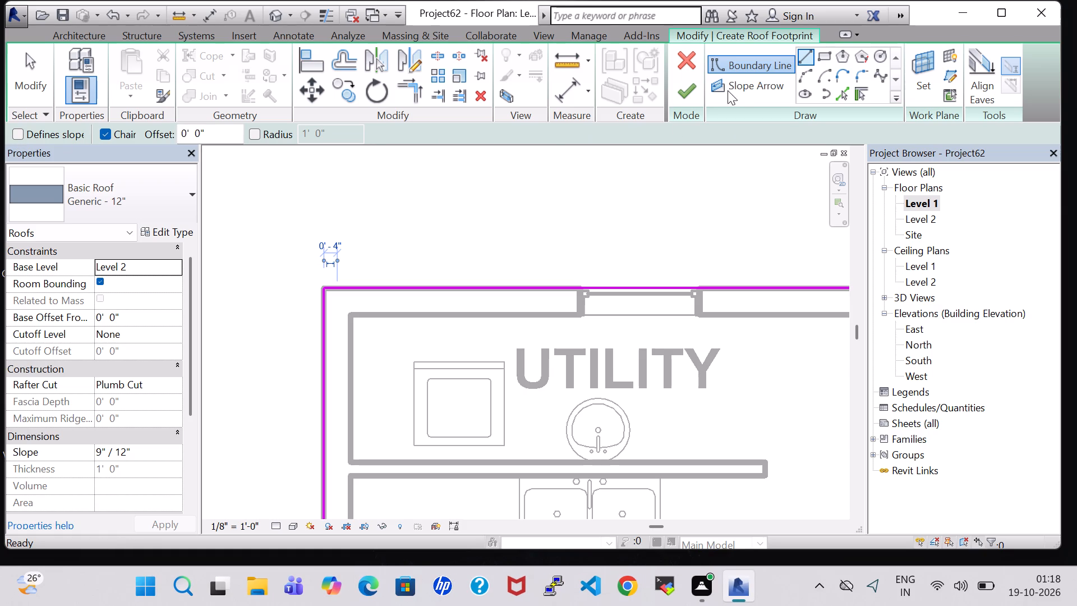
click(684, 93)
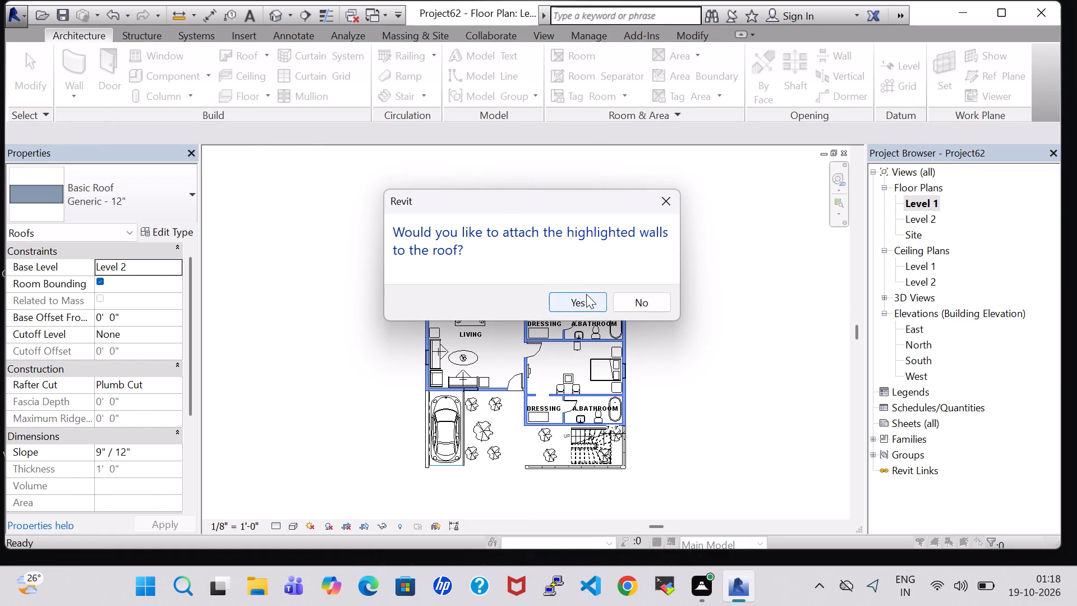
click(586, 294)
In the 3D view, edit the roof footprint, turn off Defines Roof Slope for all six boundary lines and finish the sketch.
click(278, 14)
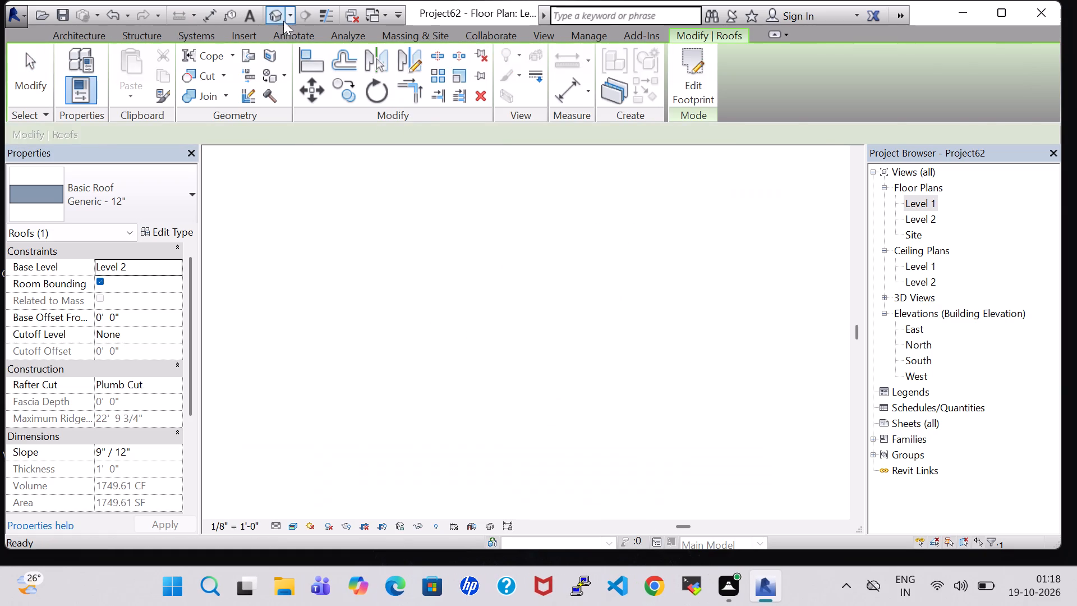
scroll(498, 260, down, 3)
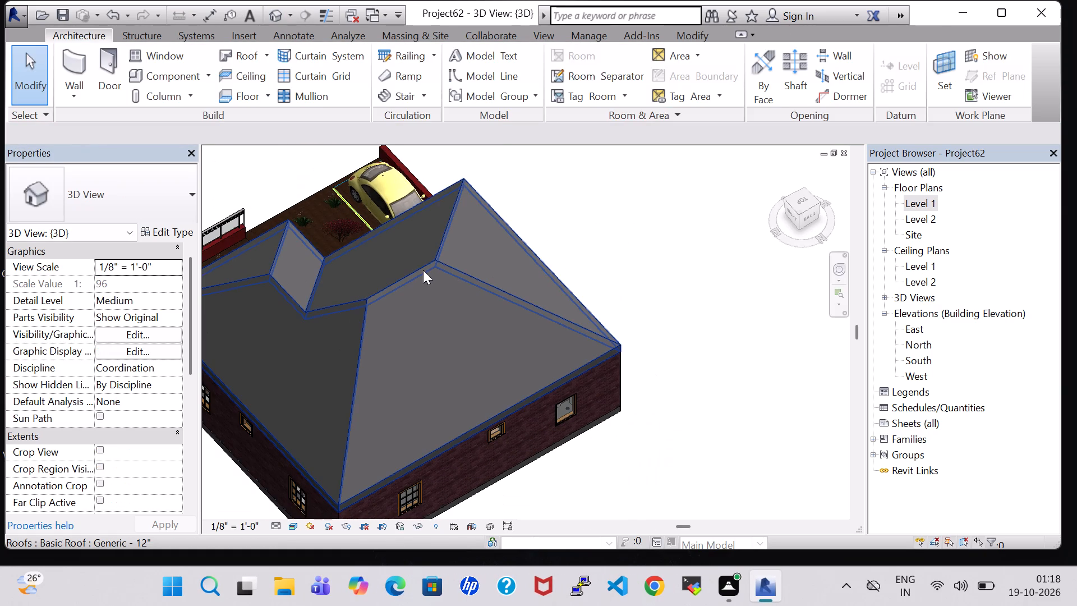
double_click(423, 270)
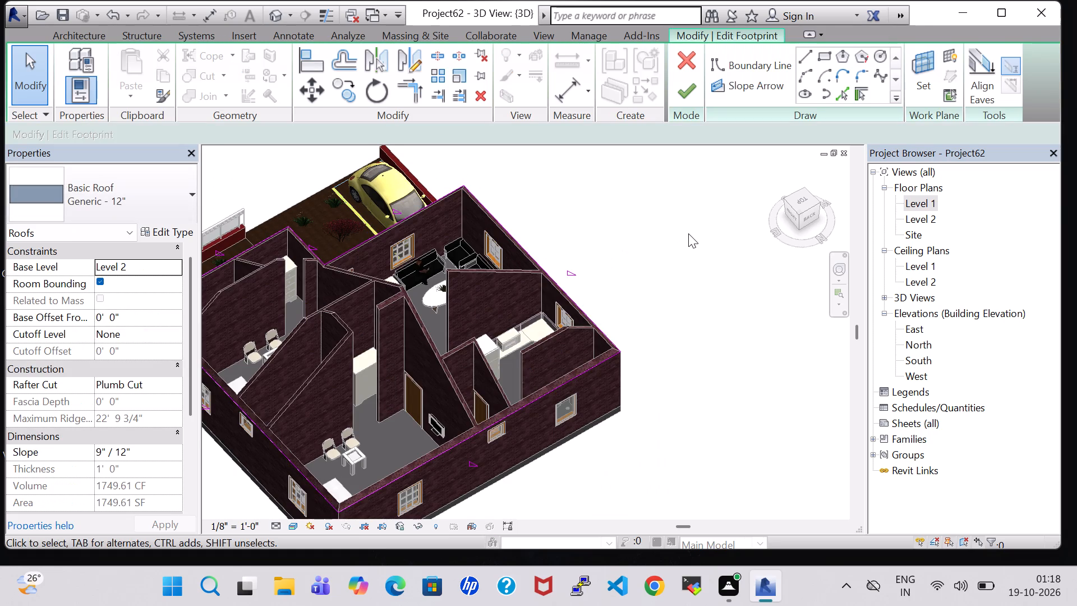
ctrl+click(543, 263)
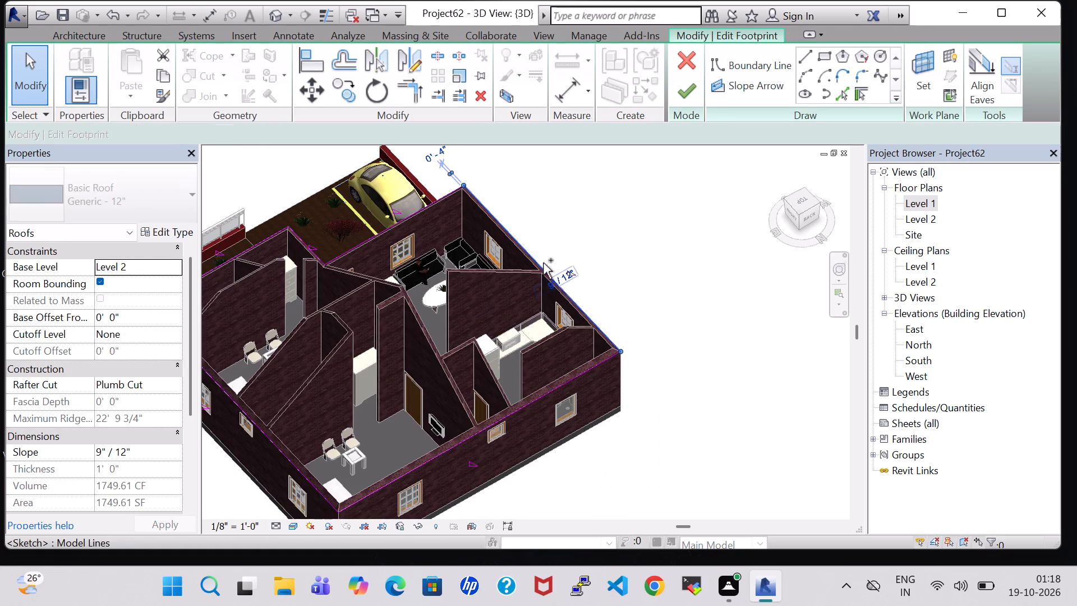
ctrl+click(585, 369)
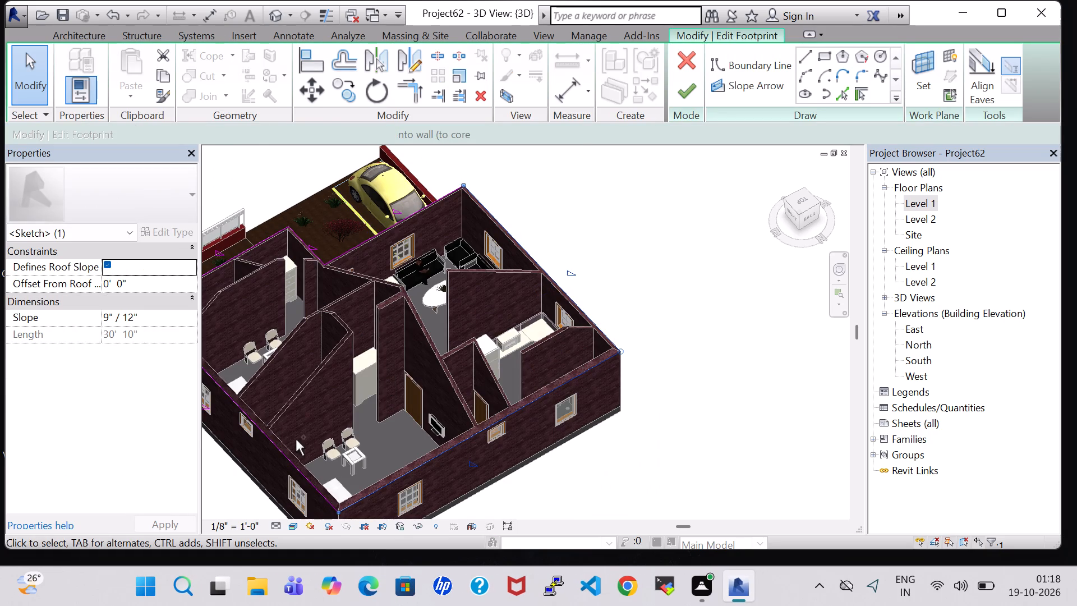
ctrl+click(286, 453)
ctrl+middle_drag(628, 229, 702, 267)
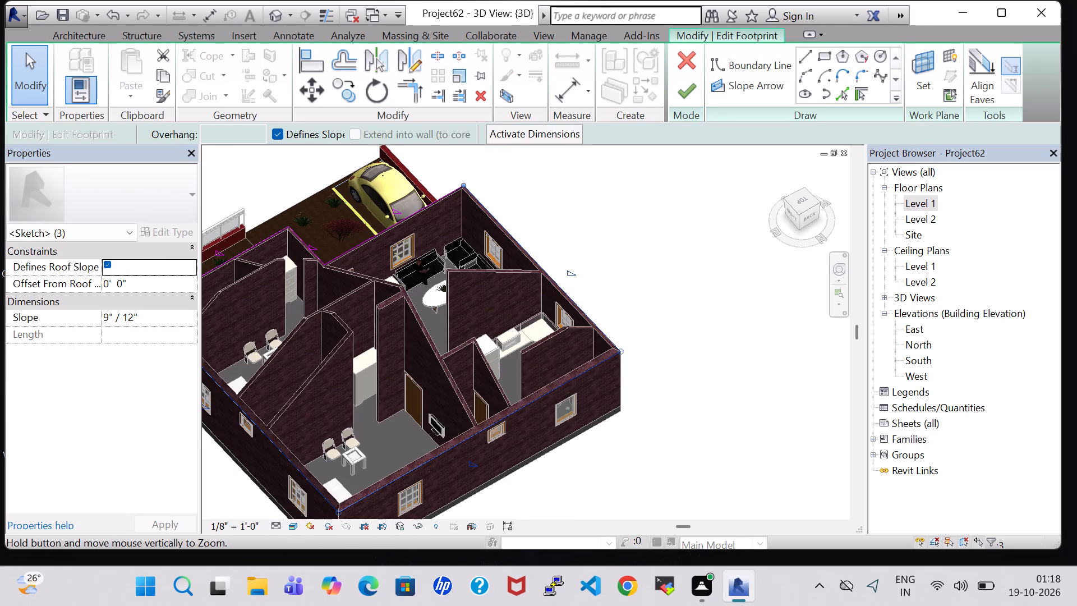
ctrl+middle_drag(702, 267, 711, 270)
middle_drag(638, 251, 841, 337)
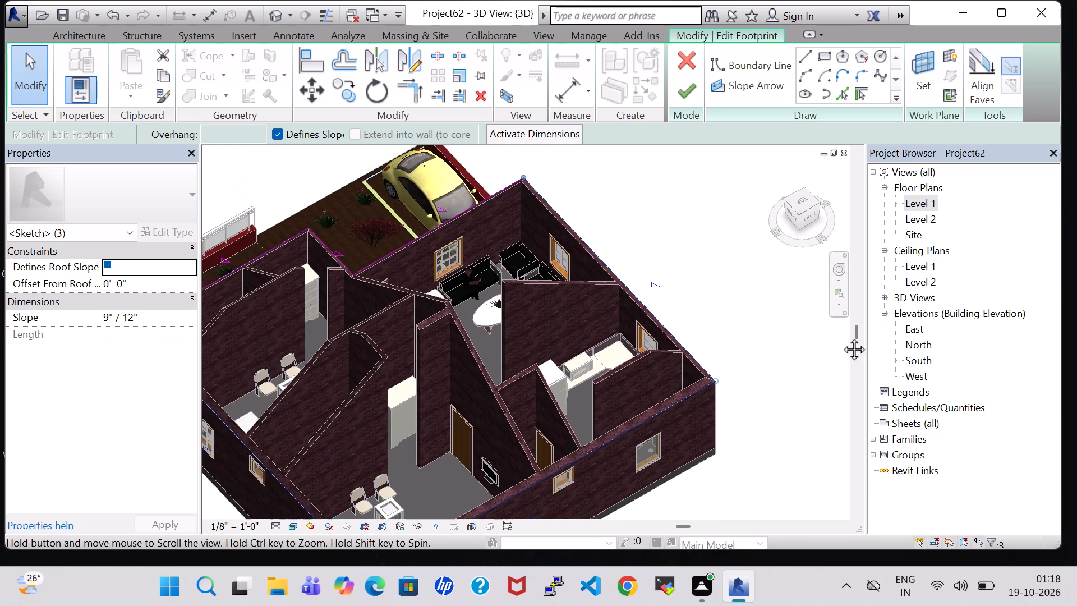
middle_drag(841, 337, 845, 338)
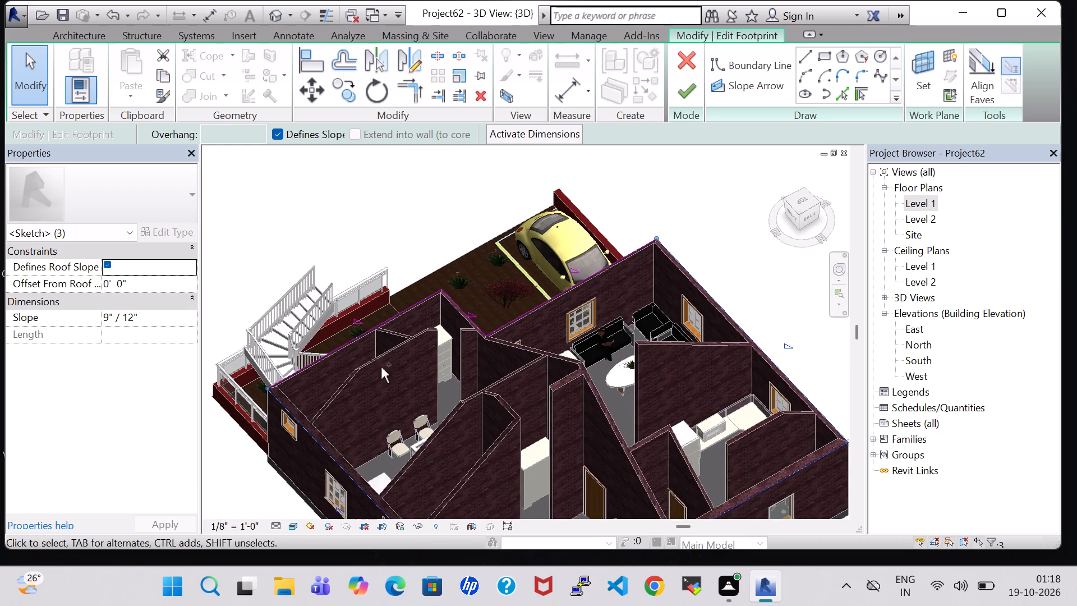
ctrl+click(344, 350)
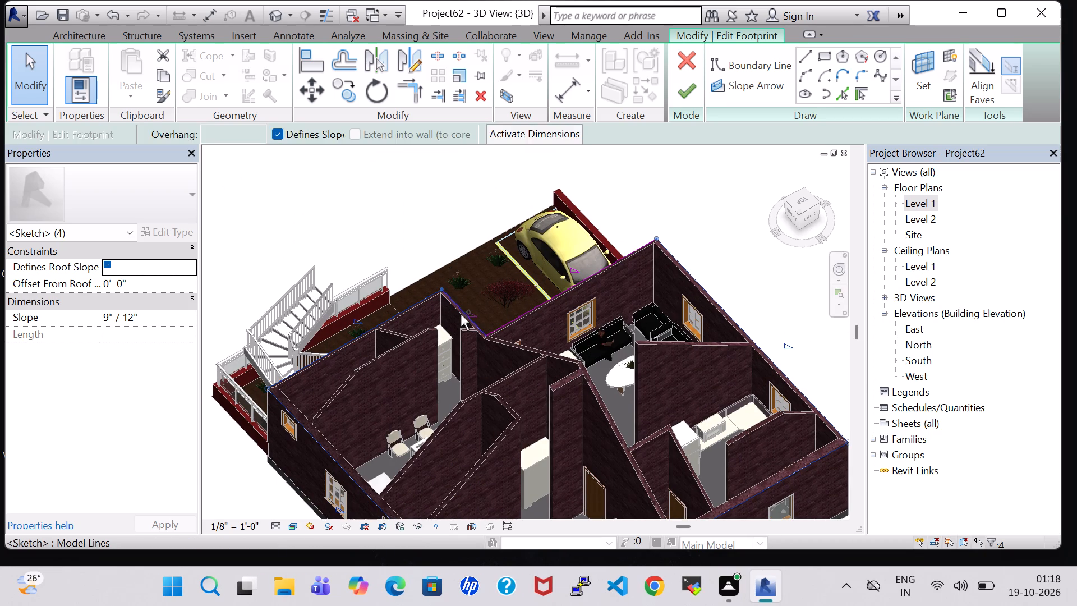
ctrl+click(461, 314)
ctrl+click(514, 313)
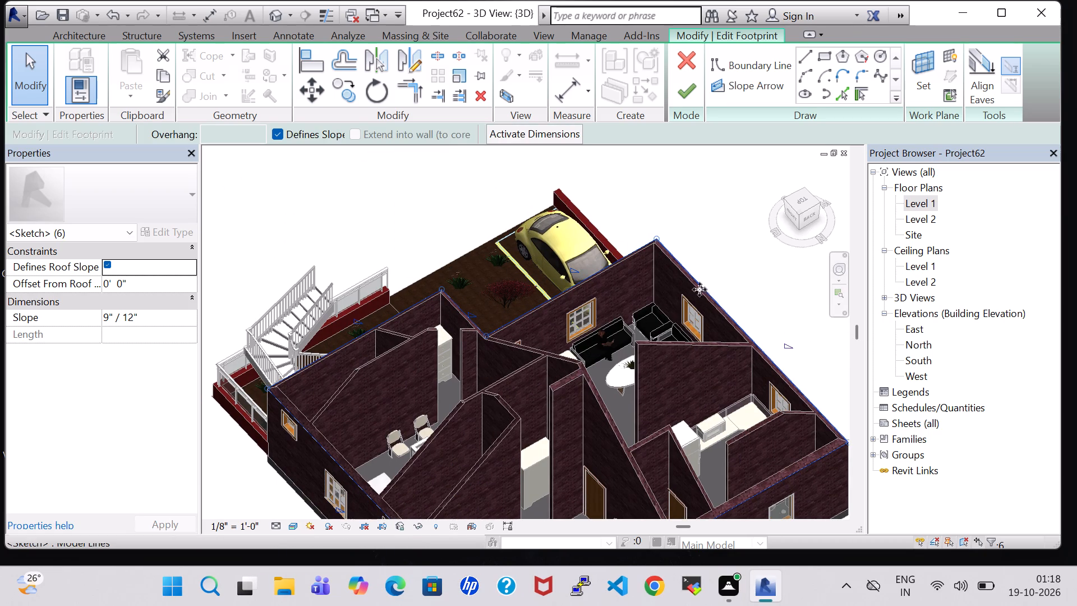
ctrl+click(709, 290)
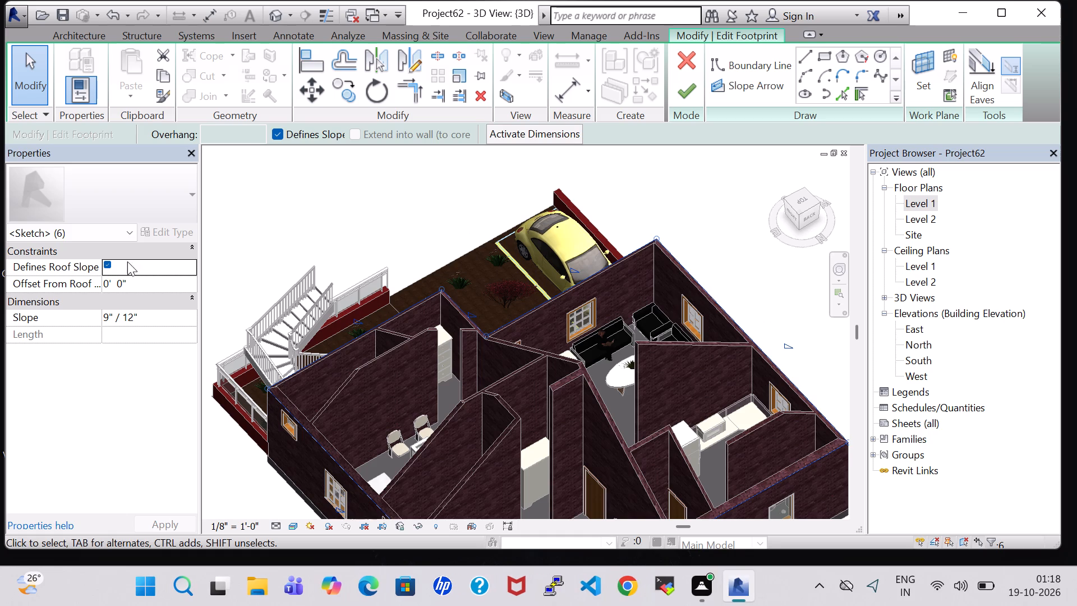
click(108, 263)
click(677, 88)
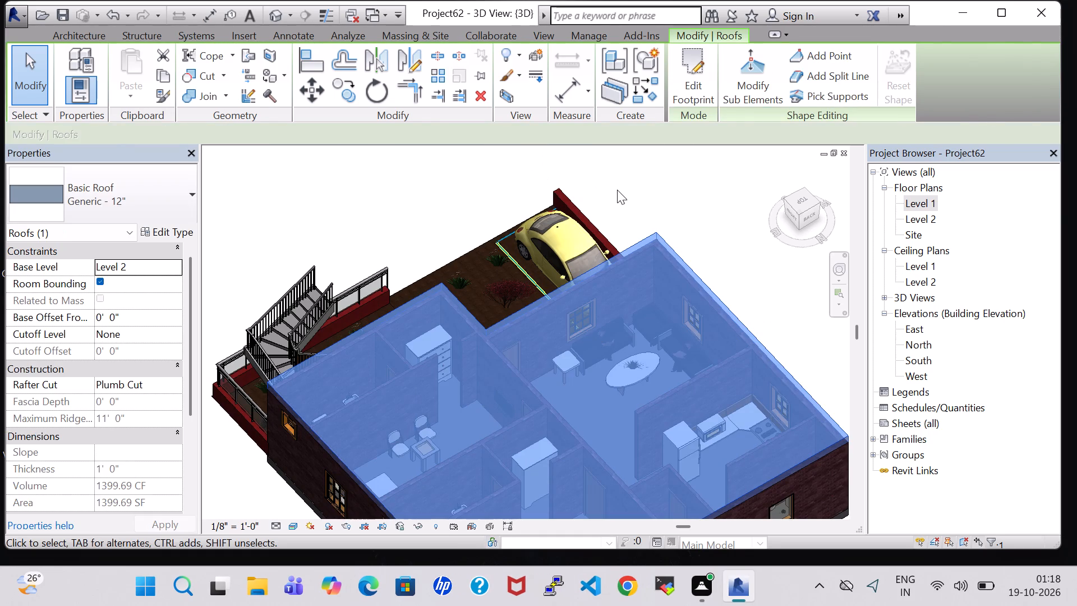
click(617, 190)
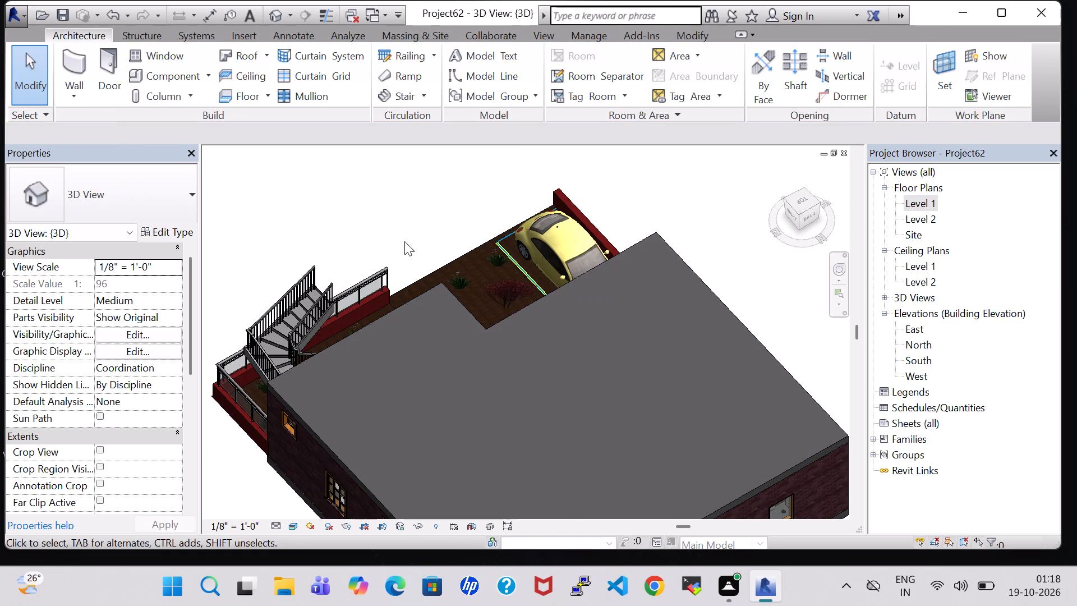
Set the structure layer material of the roof type Generic - 12" to Brick, Soldier Course.
shift+middle_drag(404, 241, 658, 229)
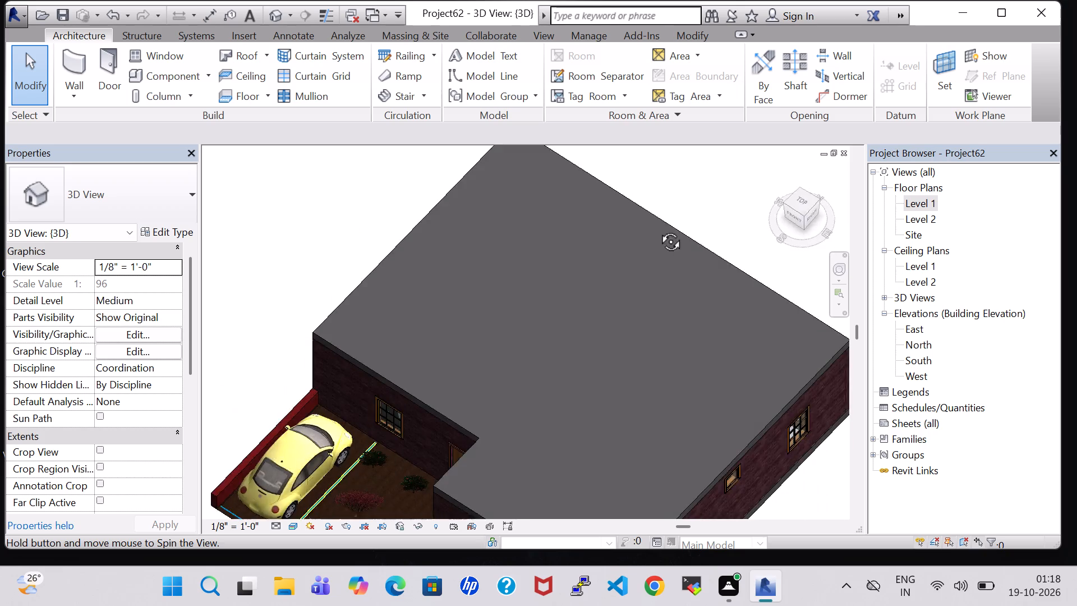
shift+middle_drag(658, 229, 671, 190)
shift+middle_drag(793, 454, 814, 397)
click(661, 428)
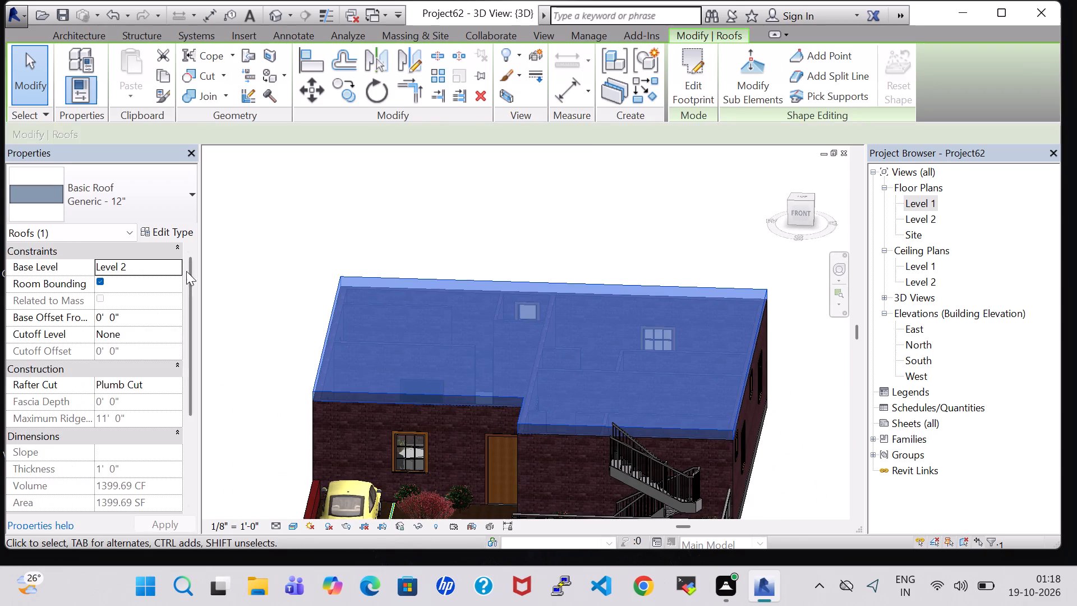
click(169, 231)
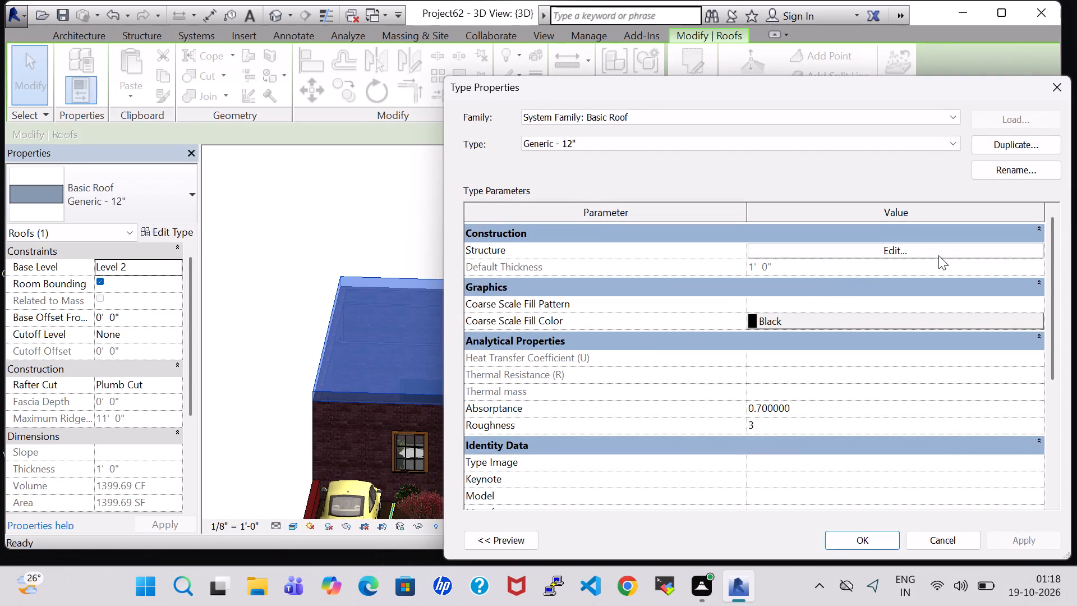
click(924, 252)
click(746, 242)
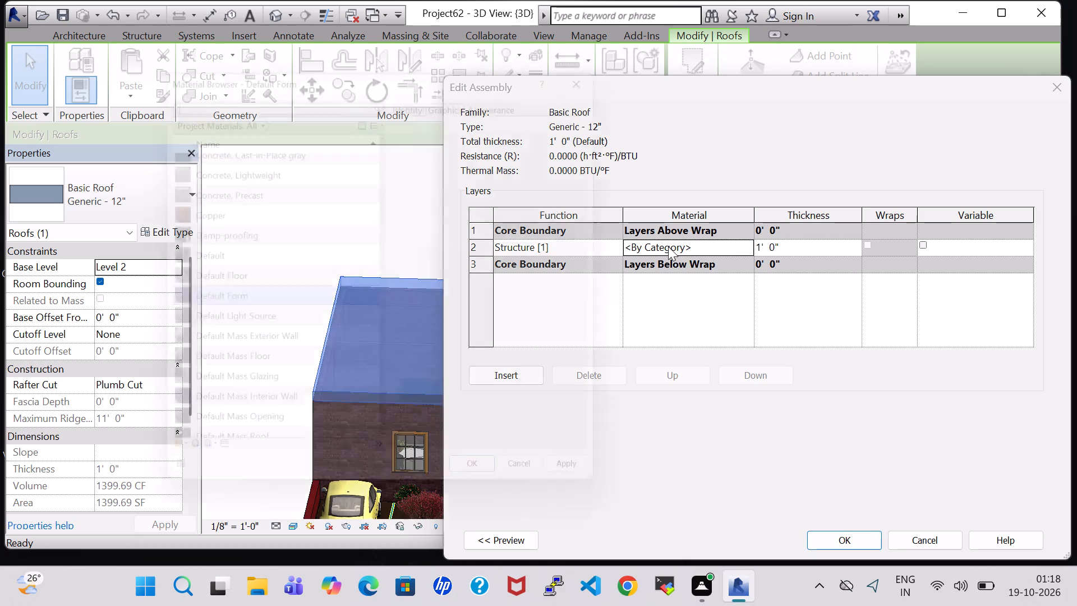
scroll(232, 328, up, 2)
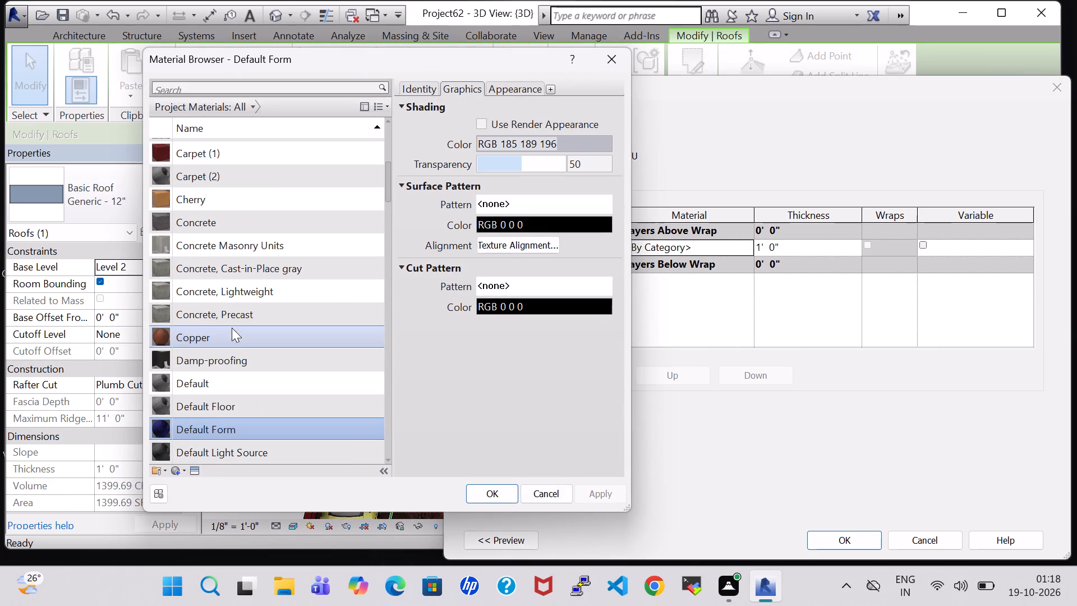
scroll(225, 281, up, 2)
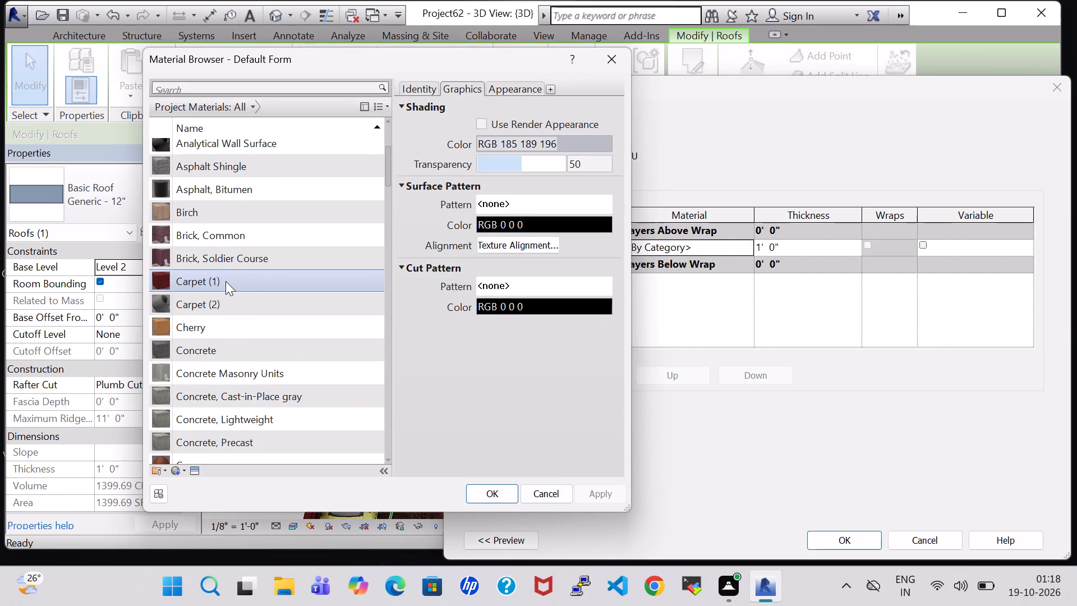
click(231, 259)
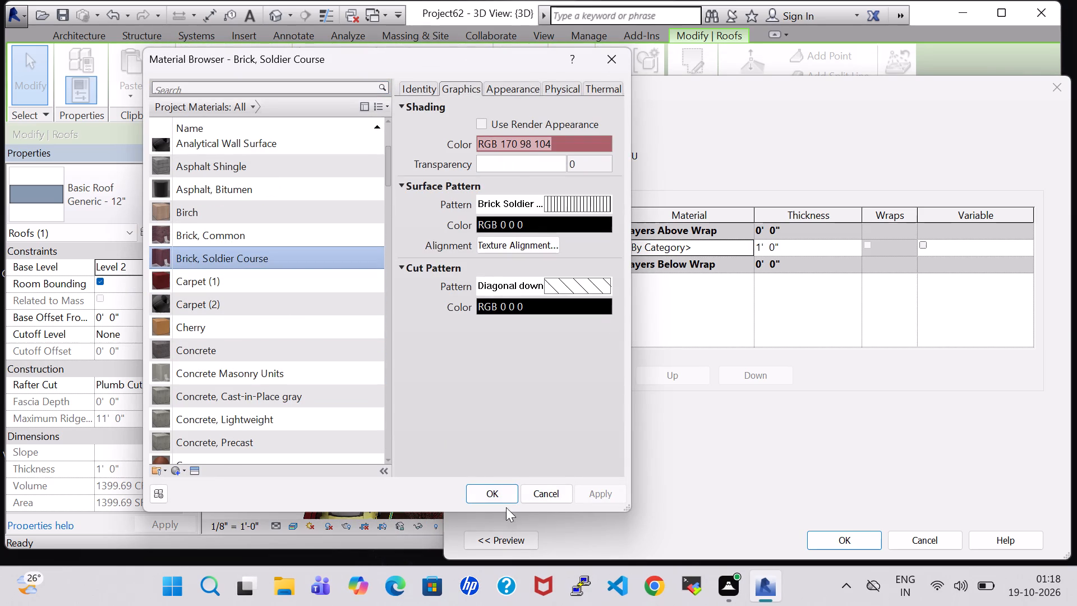
click(491, 494)
click(873, 545)
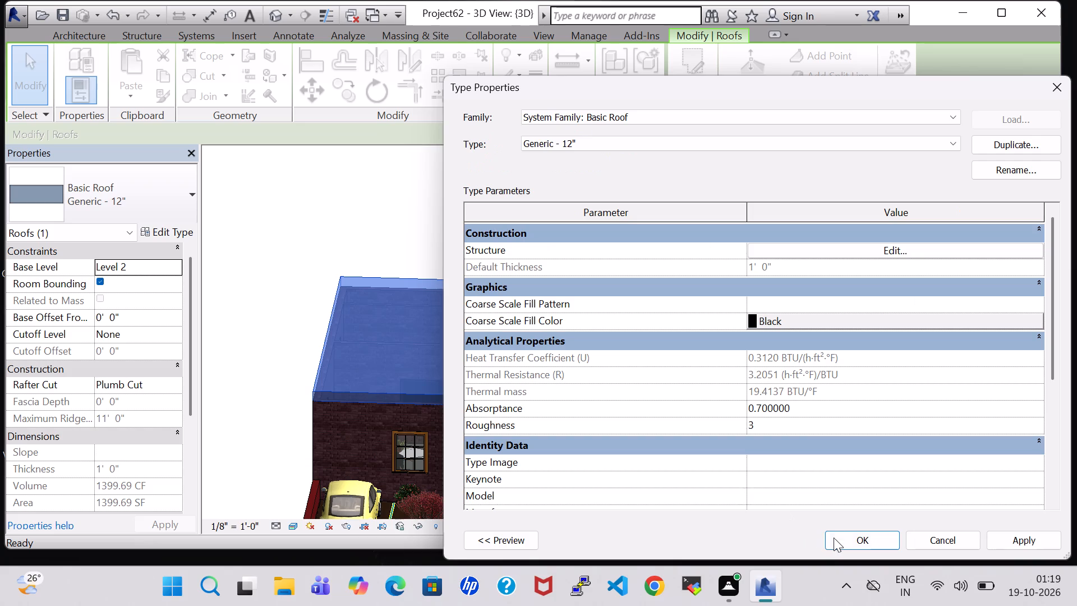
click(837, 538)
click(661, 213)
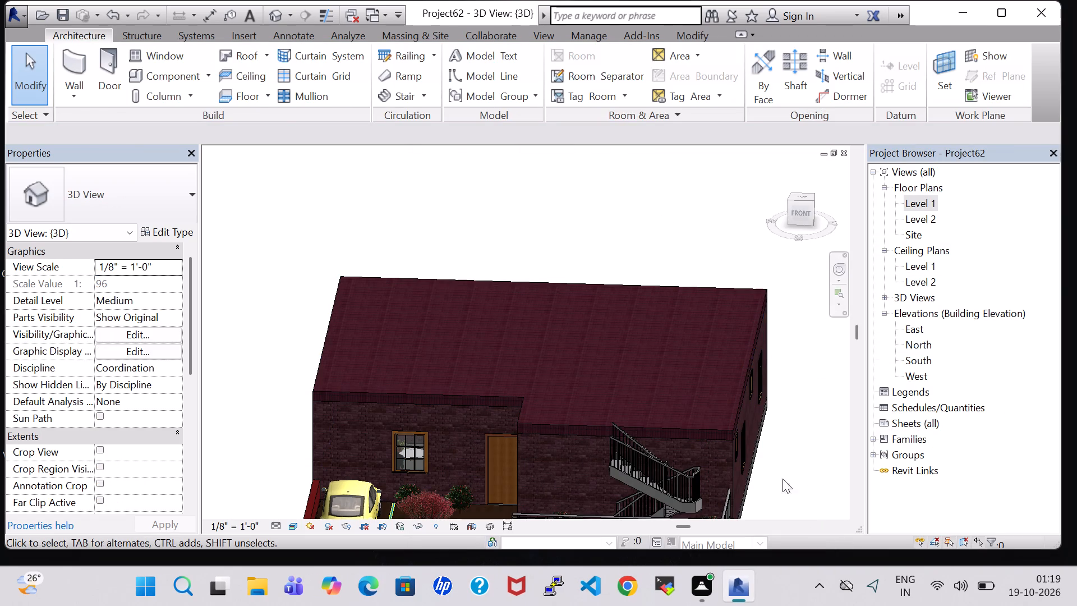
Examine the roofed house in 3D from the front and from angled views.
middle_drag(784, 497, 767, 403)
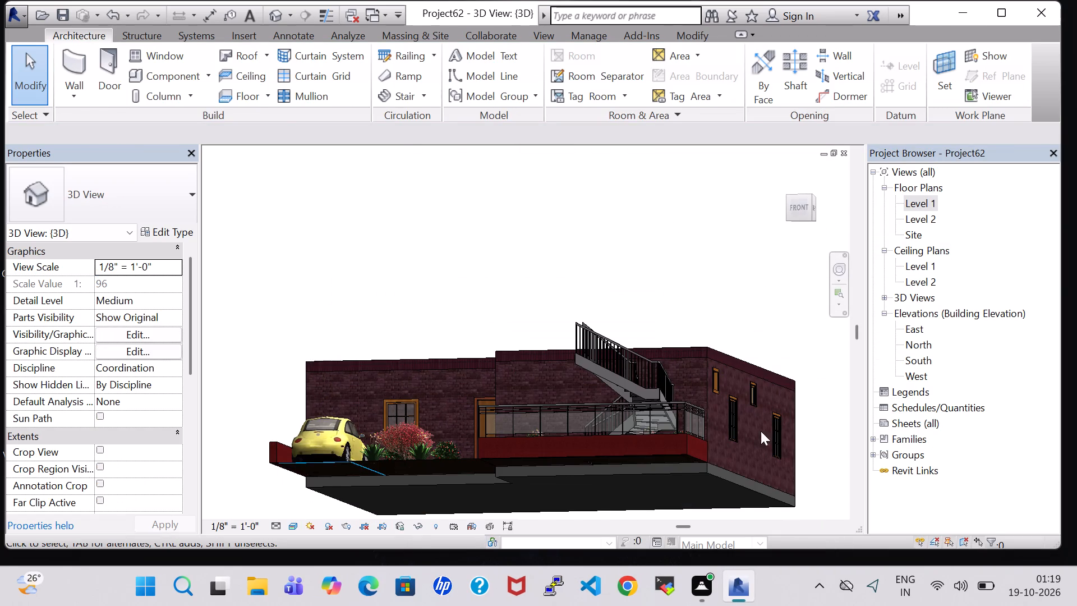
shift+middle_drag(699, 244, 736, 333)
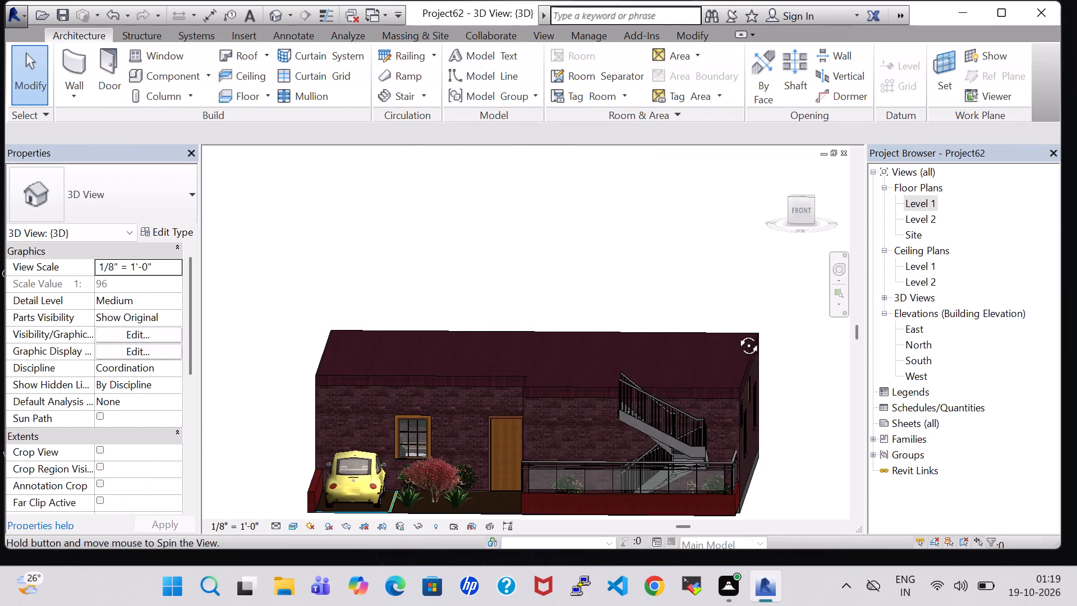
shift+middle_drag(736, 333, 738, 336)
middle_drag(538, 329, 485, 241)
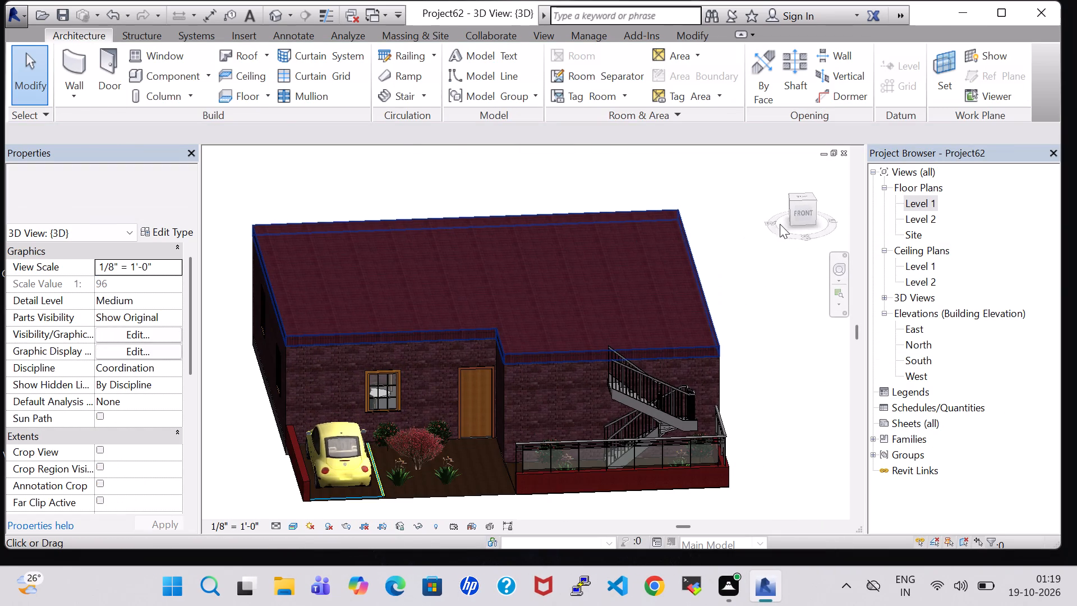
click(800, 212)
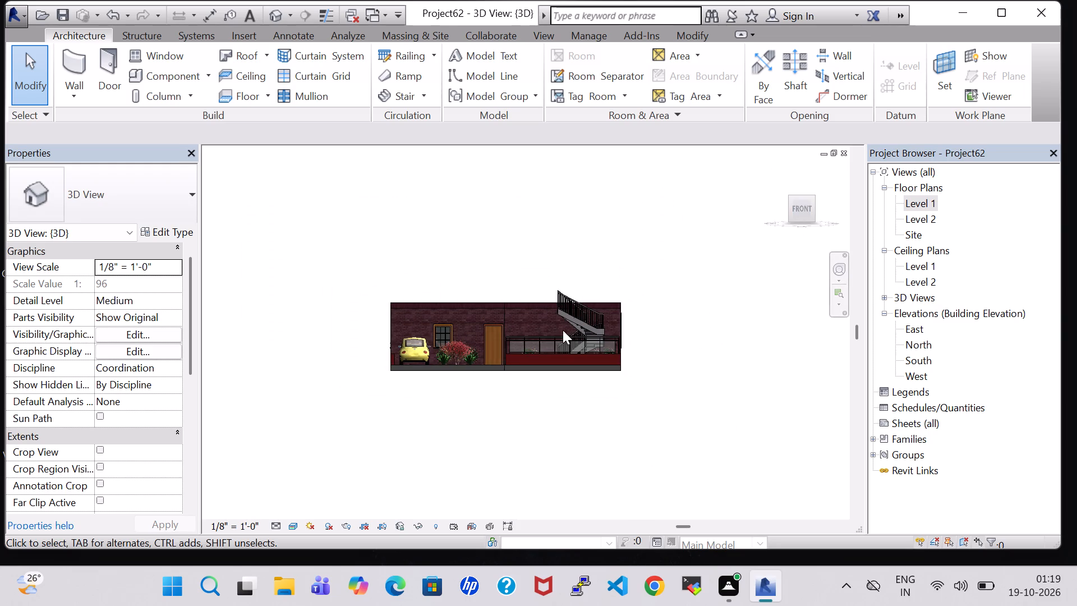
scroll(535, 360, up, 5)
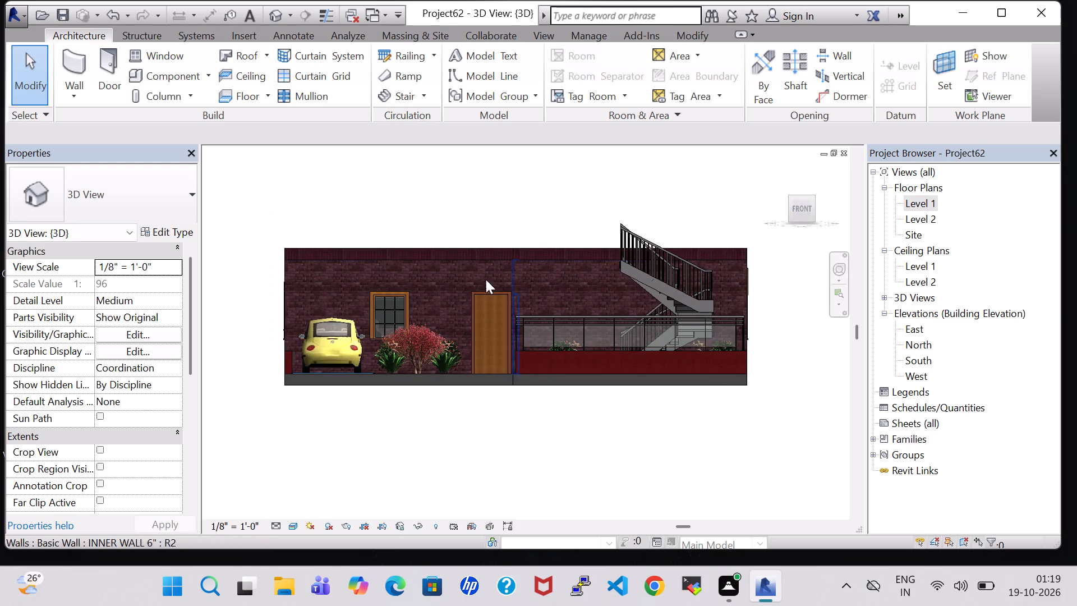
middle_drag(482, 215, 532, 278)
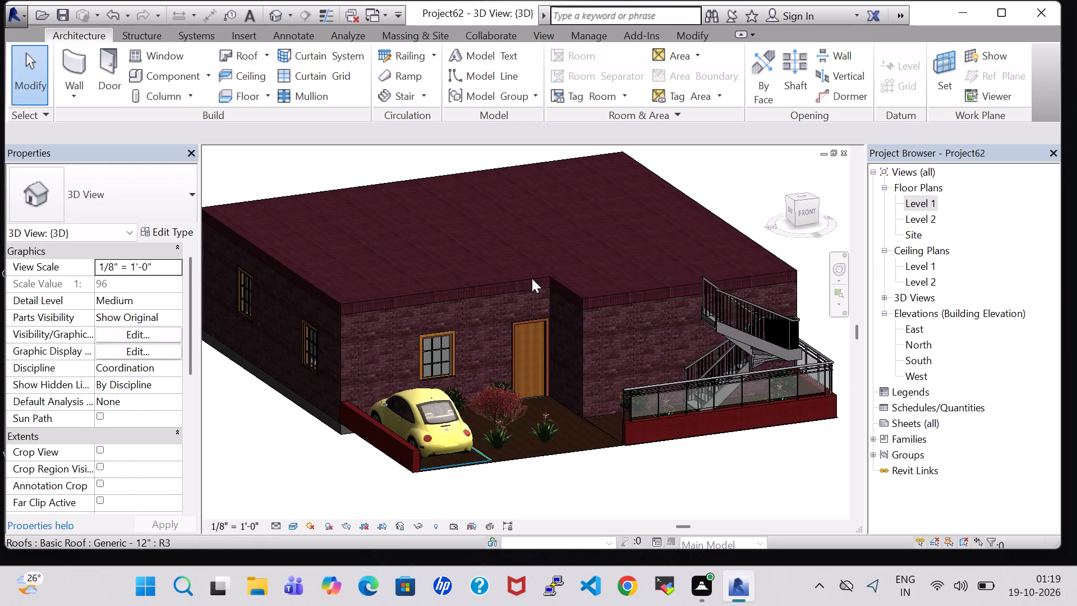
Save the project.
click(63, 7)
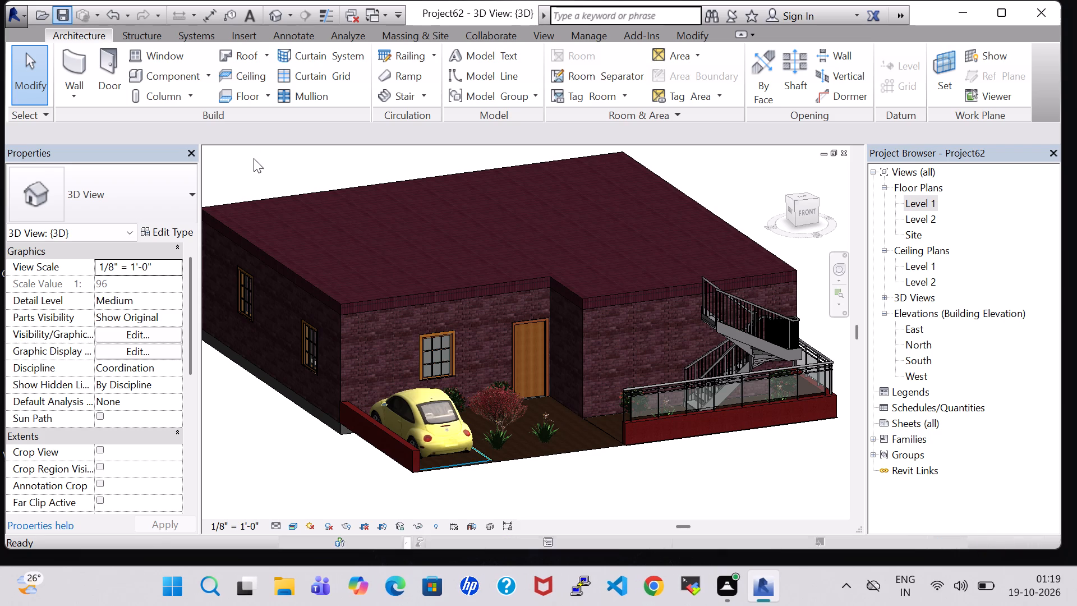